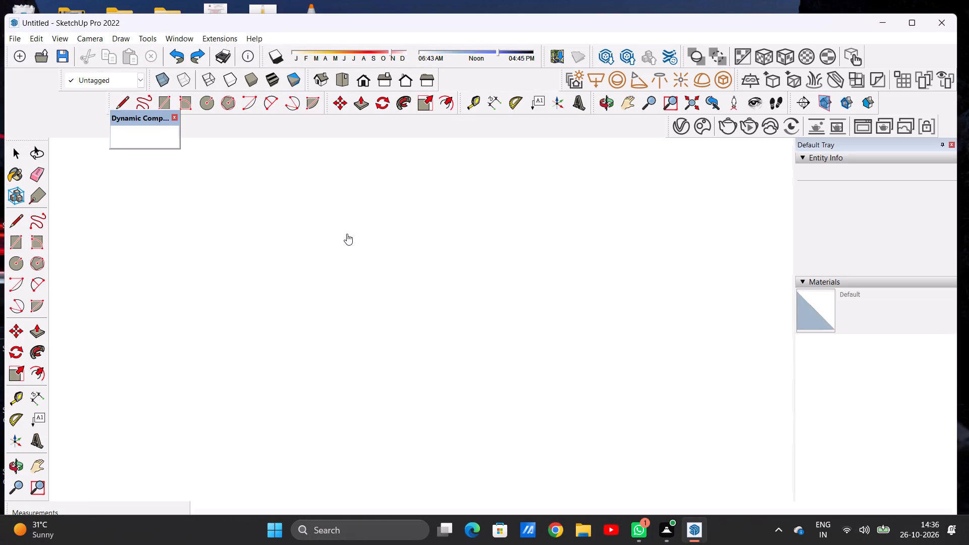
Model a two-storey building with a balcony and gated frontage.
In top view, draw a ground-plane rectangle about 8 ft 1 in by 4 ft 8 in, between the positive red and green axes.
{"action": "scroll", "coordinate": [425, 278], "scroll_direction": "up", "scroll_amount": 2}
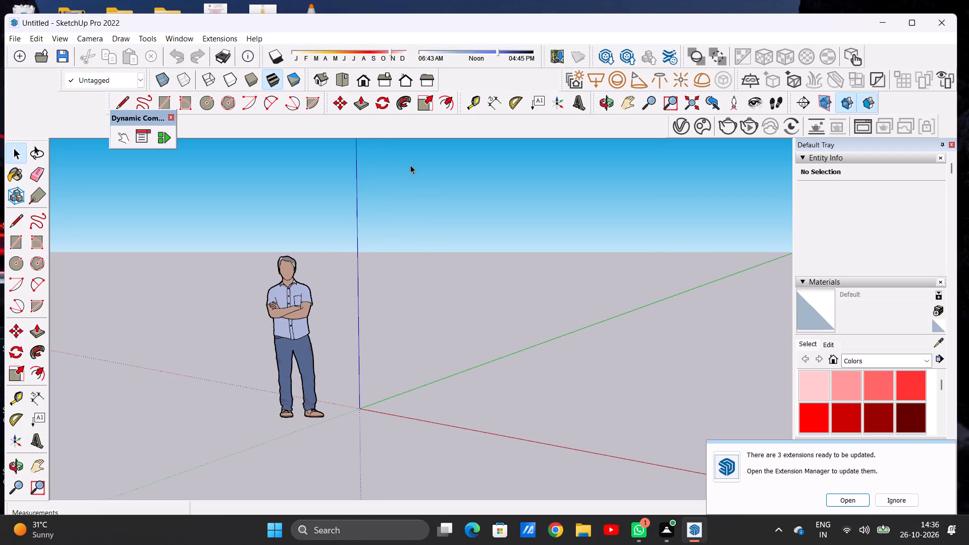
{"action": "left_click", "coordinate": [342, 76]}
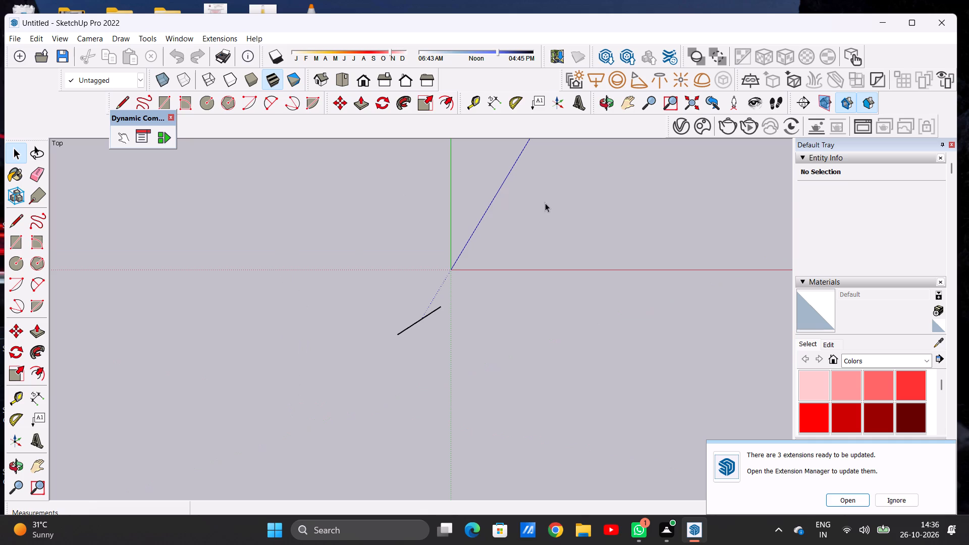
{"action": "scroll", "coordinate": [587, 203], "scroll_direction": "up", "scroll_amount": 20}
{"action": "scroll", "coordinate": [587, 203], "scroll_direction": "up", "scroll_amount": 1}
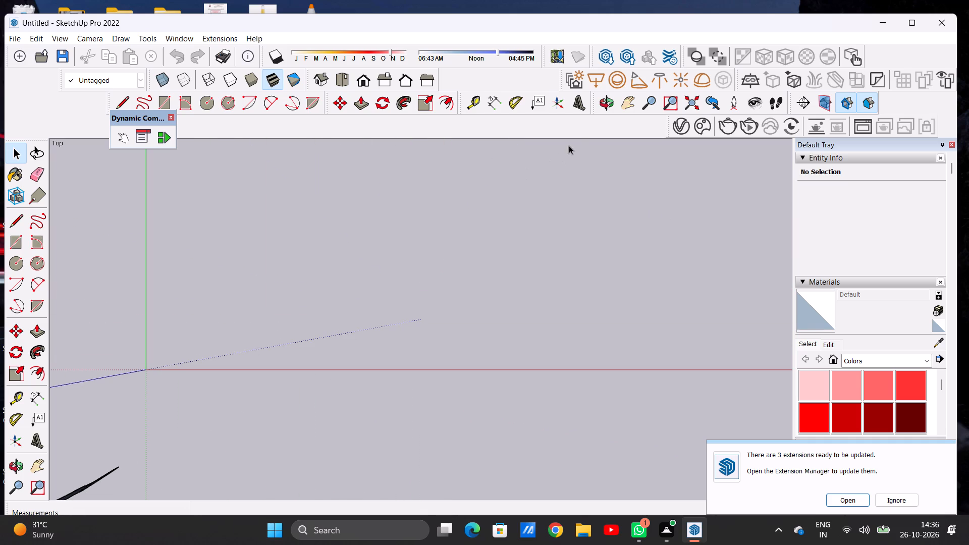
{"action": "left_click", "coordinate": [621, 103]}
{"action": "left_click_drag", "start_coordinate": [138, 354], "coordinate": [140, 367]}
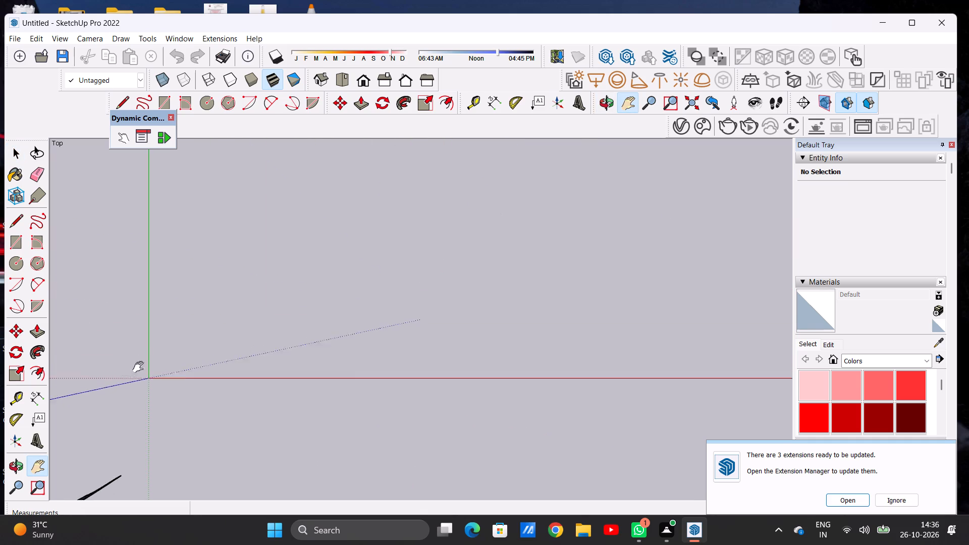
{"action": "left_click_drag", "start_coordinate": [140, 367], "coordinate": [76, 451]}
{"action": "left_click_drag", "start_coordinate": [126, 433], "coordinate": [112, 458]}
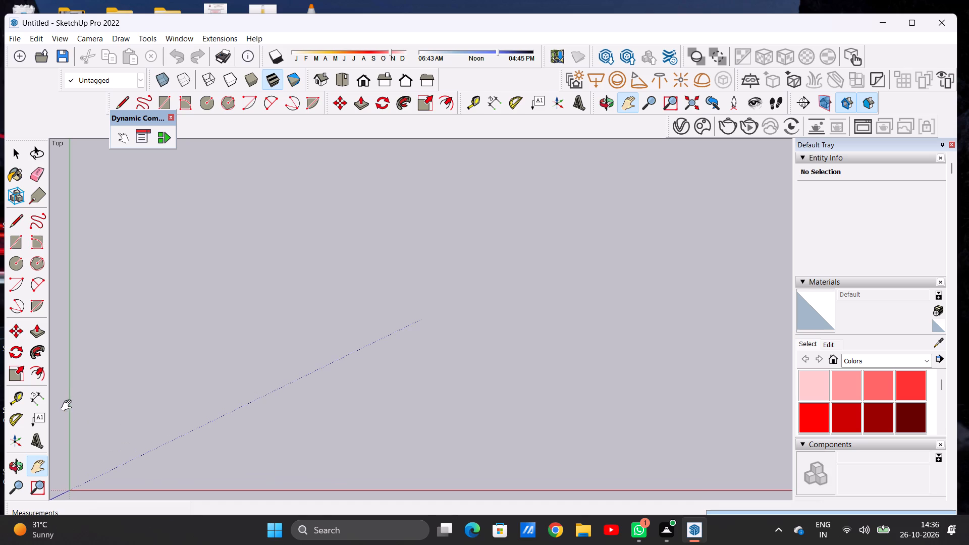
{"action": "key", "text": "space"}
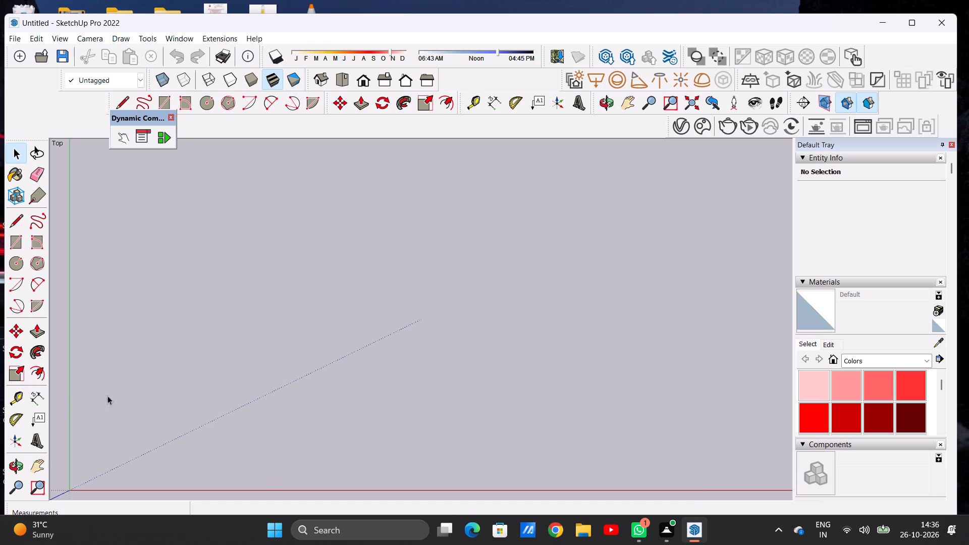
{"action": "scroll", "coordinate": [131, 397], "scroll_direction": "down", "scroll_amount": 5}
{"action": "scroll", "coordinate": [232, 335], "scroll_direction": "up", "scroll_amount": 2}
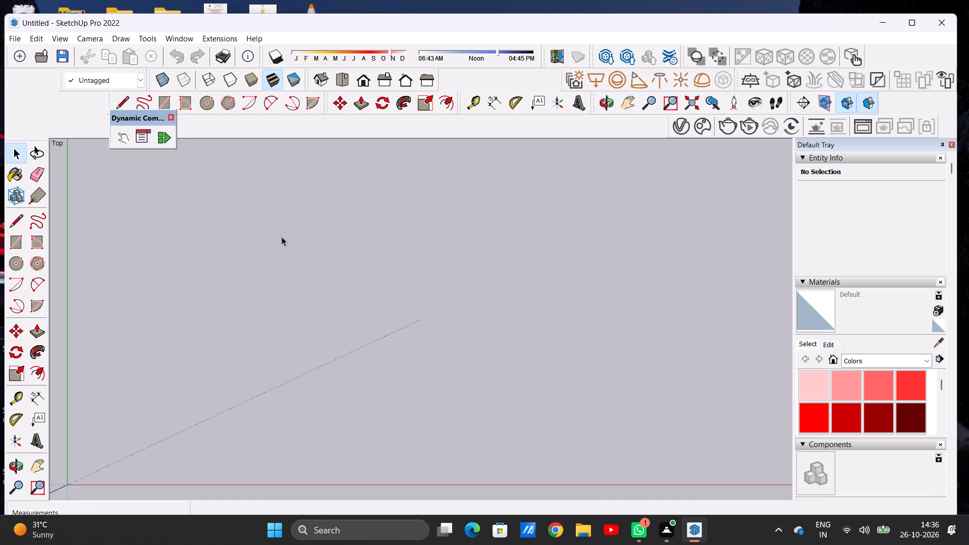
{"action": "left_click", "coordinate": [161, 97]}
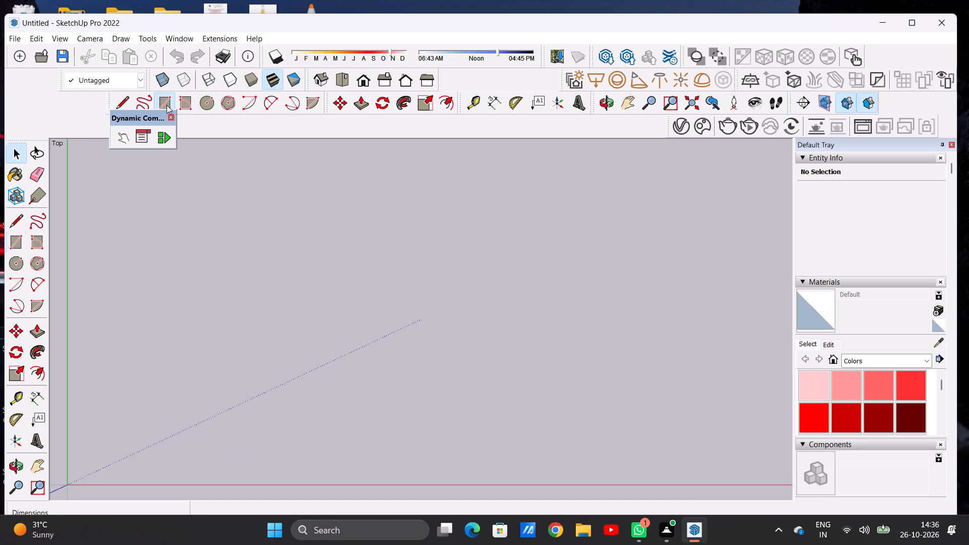
{"action": "left_click", "coordinate": [150, 180]}
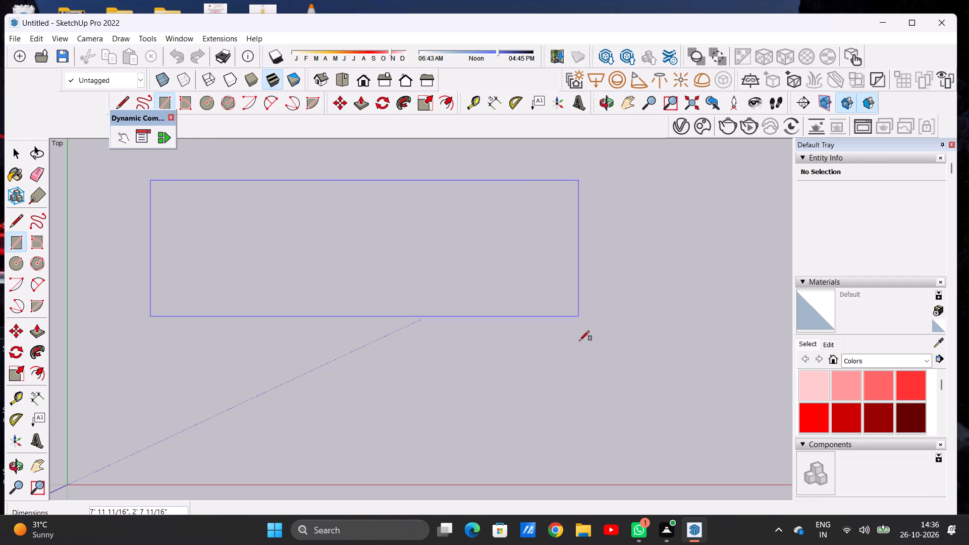
{"action": "left_click", "coordinate": [584, 432]}
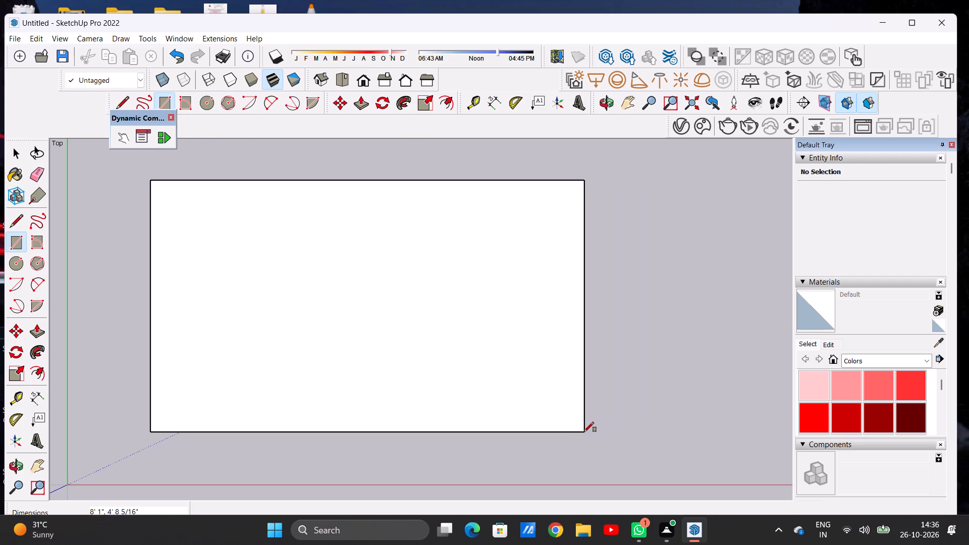
{"action": "key", "text": "space"}
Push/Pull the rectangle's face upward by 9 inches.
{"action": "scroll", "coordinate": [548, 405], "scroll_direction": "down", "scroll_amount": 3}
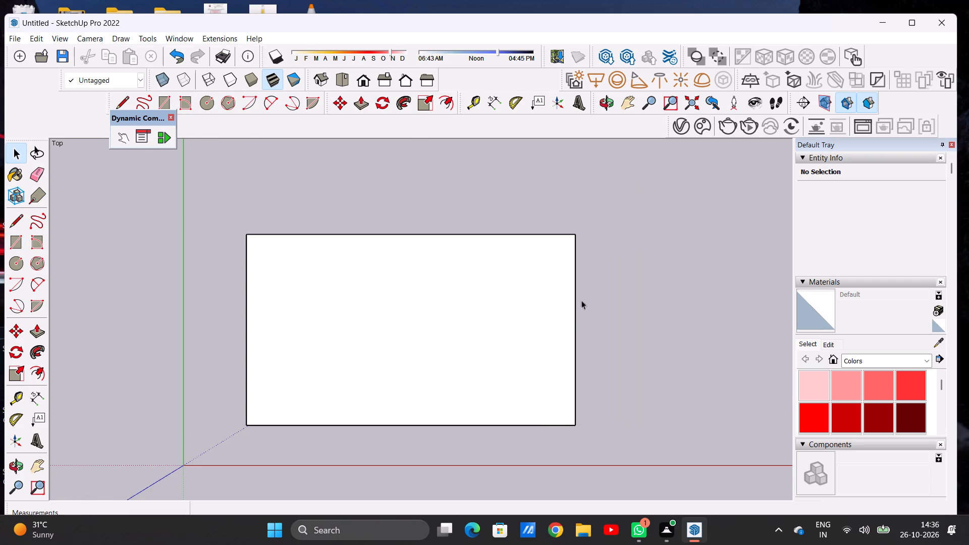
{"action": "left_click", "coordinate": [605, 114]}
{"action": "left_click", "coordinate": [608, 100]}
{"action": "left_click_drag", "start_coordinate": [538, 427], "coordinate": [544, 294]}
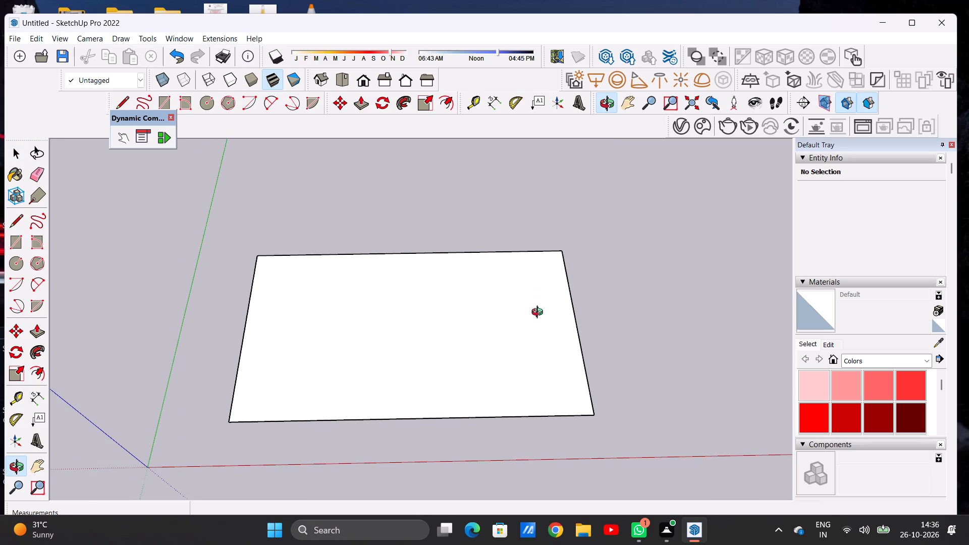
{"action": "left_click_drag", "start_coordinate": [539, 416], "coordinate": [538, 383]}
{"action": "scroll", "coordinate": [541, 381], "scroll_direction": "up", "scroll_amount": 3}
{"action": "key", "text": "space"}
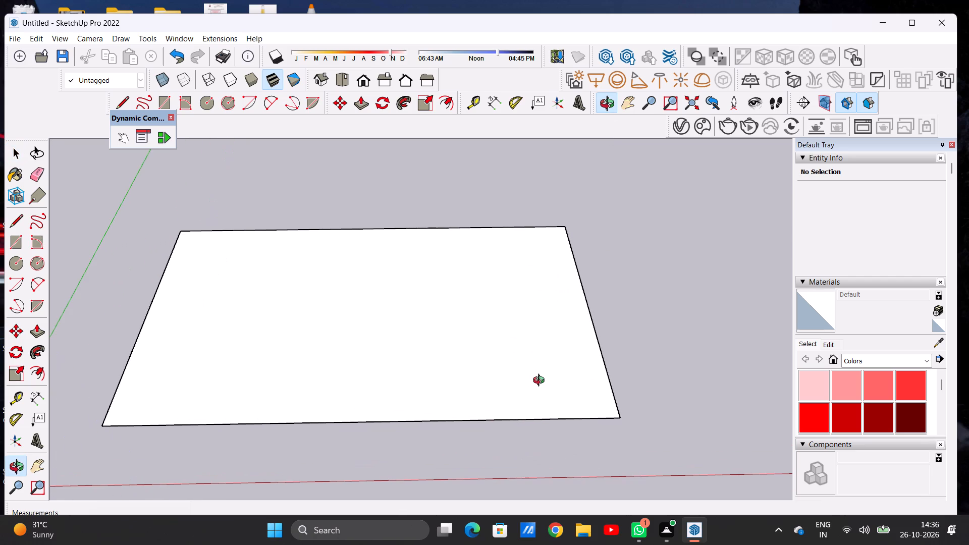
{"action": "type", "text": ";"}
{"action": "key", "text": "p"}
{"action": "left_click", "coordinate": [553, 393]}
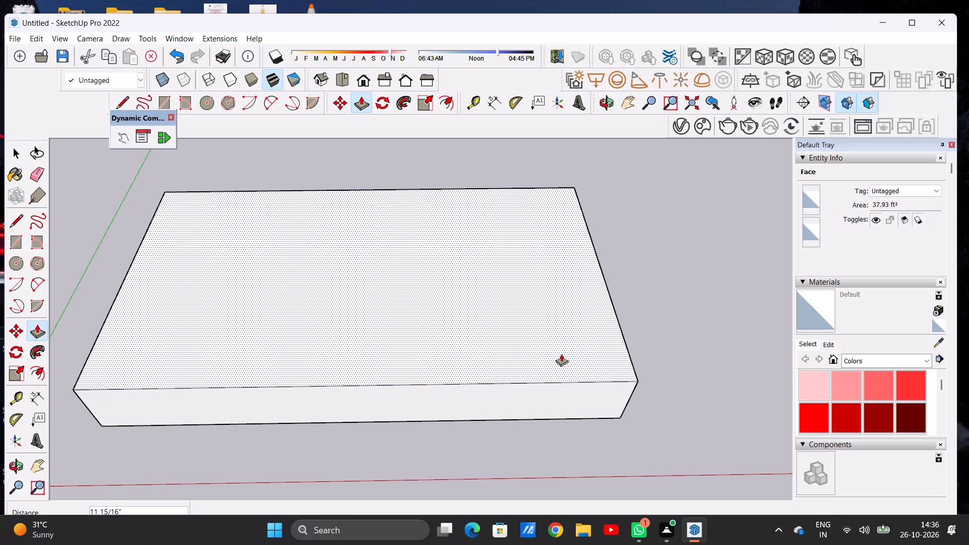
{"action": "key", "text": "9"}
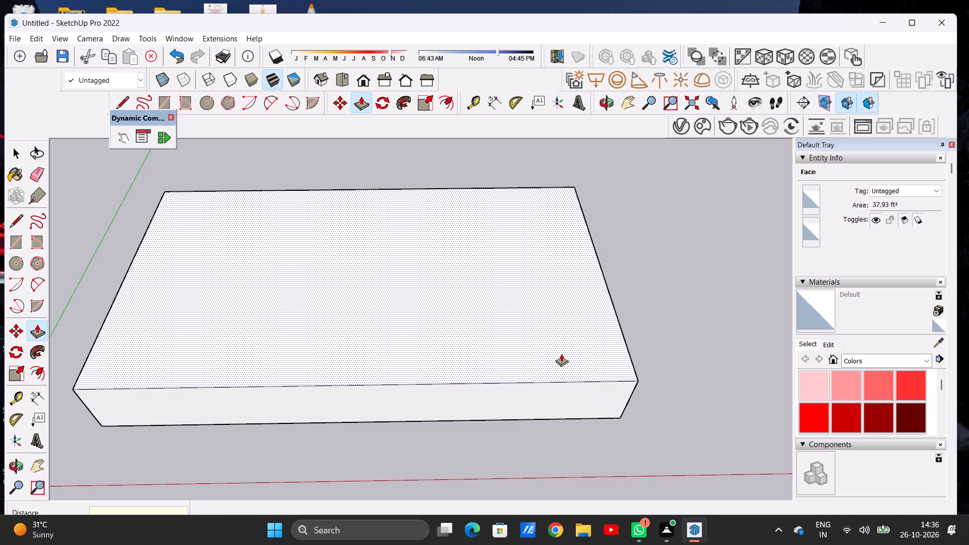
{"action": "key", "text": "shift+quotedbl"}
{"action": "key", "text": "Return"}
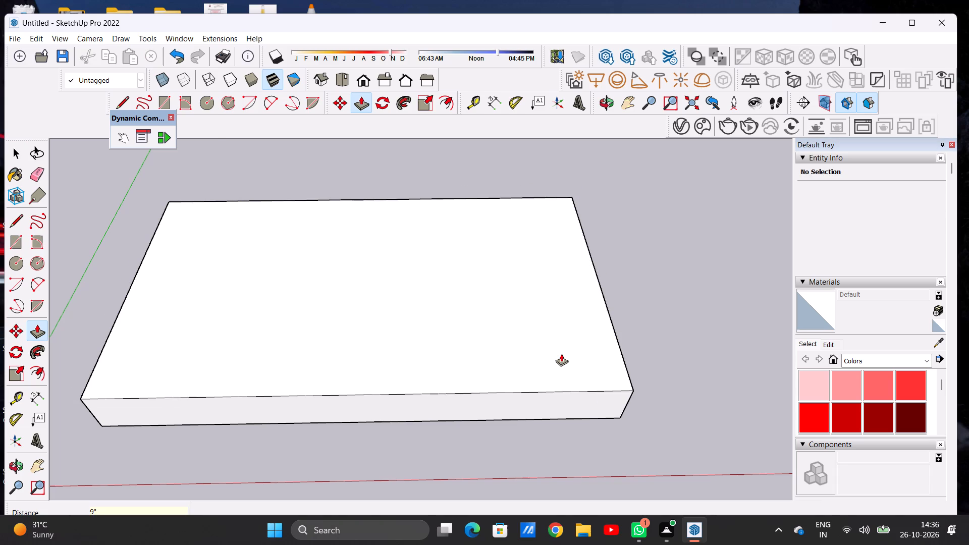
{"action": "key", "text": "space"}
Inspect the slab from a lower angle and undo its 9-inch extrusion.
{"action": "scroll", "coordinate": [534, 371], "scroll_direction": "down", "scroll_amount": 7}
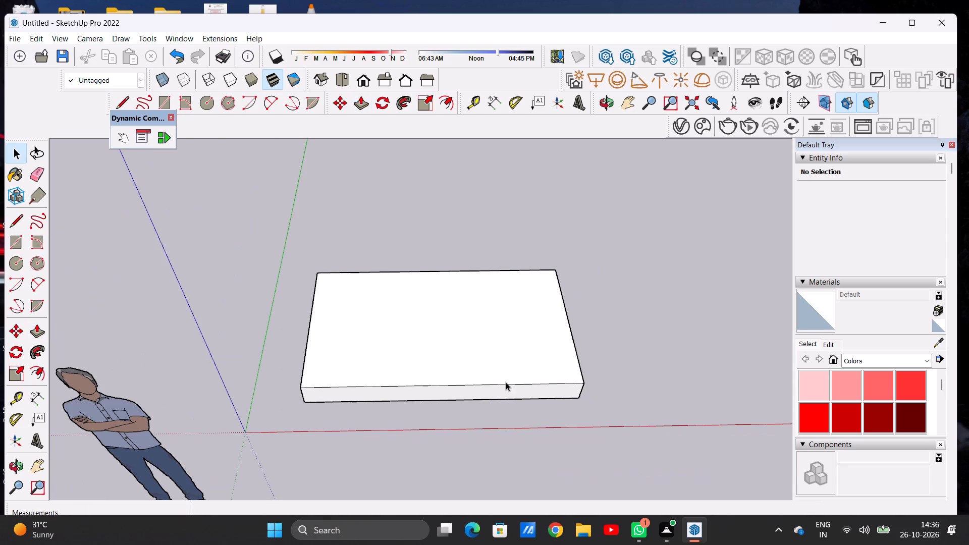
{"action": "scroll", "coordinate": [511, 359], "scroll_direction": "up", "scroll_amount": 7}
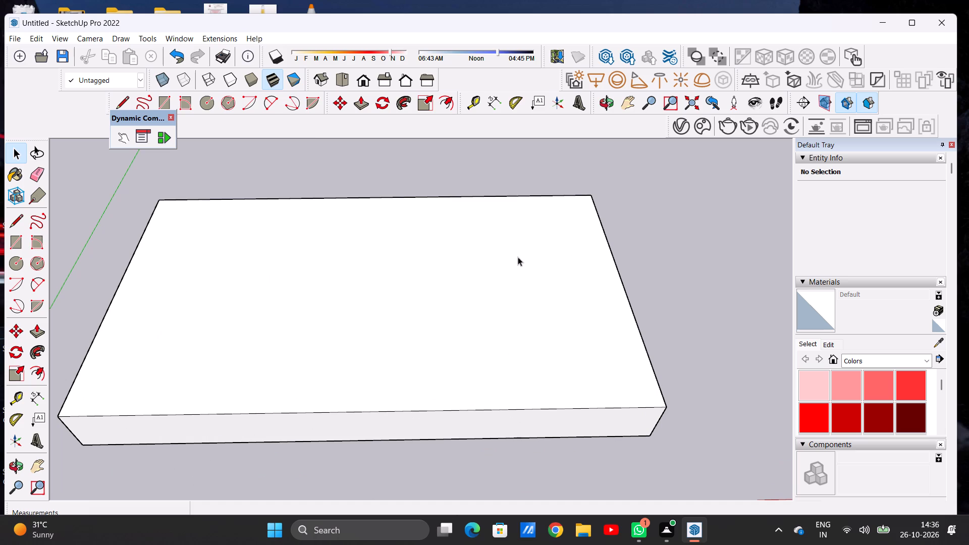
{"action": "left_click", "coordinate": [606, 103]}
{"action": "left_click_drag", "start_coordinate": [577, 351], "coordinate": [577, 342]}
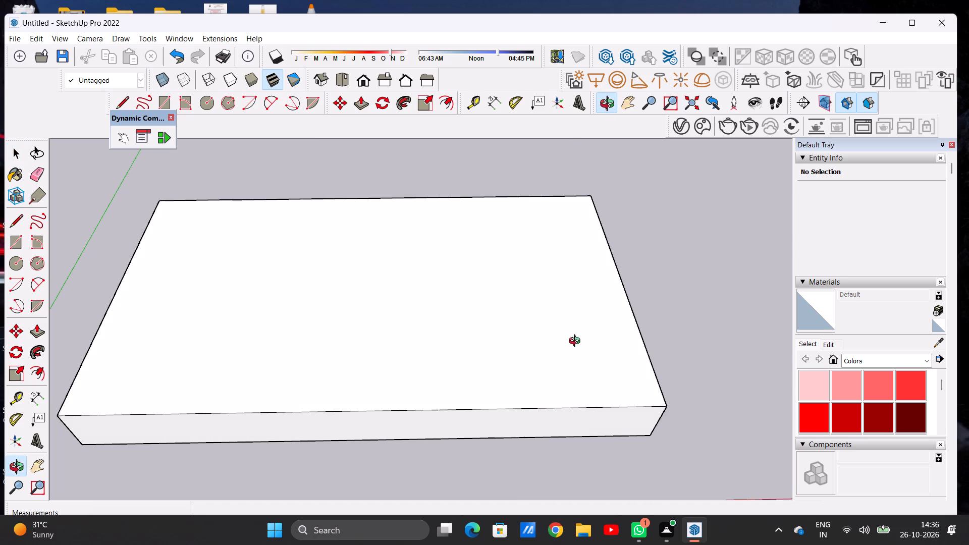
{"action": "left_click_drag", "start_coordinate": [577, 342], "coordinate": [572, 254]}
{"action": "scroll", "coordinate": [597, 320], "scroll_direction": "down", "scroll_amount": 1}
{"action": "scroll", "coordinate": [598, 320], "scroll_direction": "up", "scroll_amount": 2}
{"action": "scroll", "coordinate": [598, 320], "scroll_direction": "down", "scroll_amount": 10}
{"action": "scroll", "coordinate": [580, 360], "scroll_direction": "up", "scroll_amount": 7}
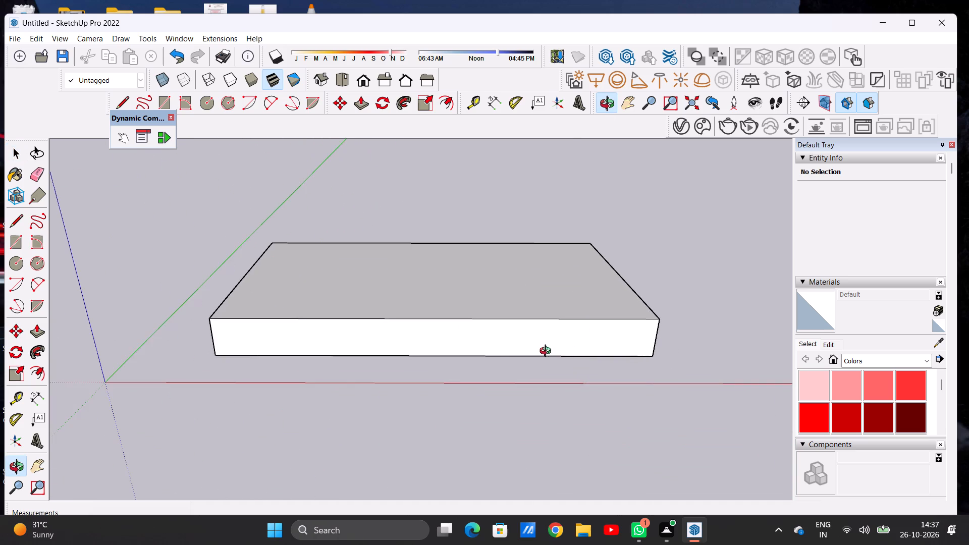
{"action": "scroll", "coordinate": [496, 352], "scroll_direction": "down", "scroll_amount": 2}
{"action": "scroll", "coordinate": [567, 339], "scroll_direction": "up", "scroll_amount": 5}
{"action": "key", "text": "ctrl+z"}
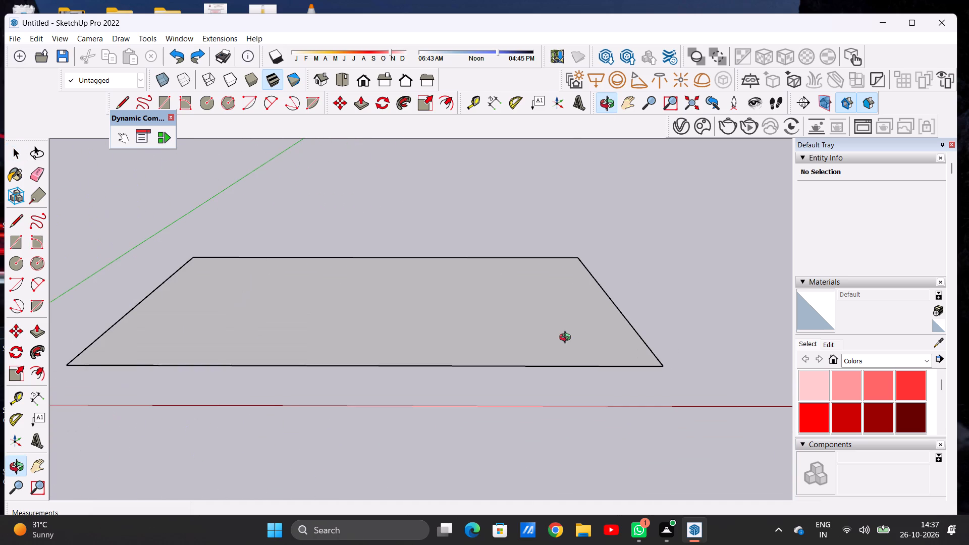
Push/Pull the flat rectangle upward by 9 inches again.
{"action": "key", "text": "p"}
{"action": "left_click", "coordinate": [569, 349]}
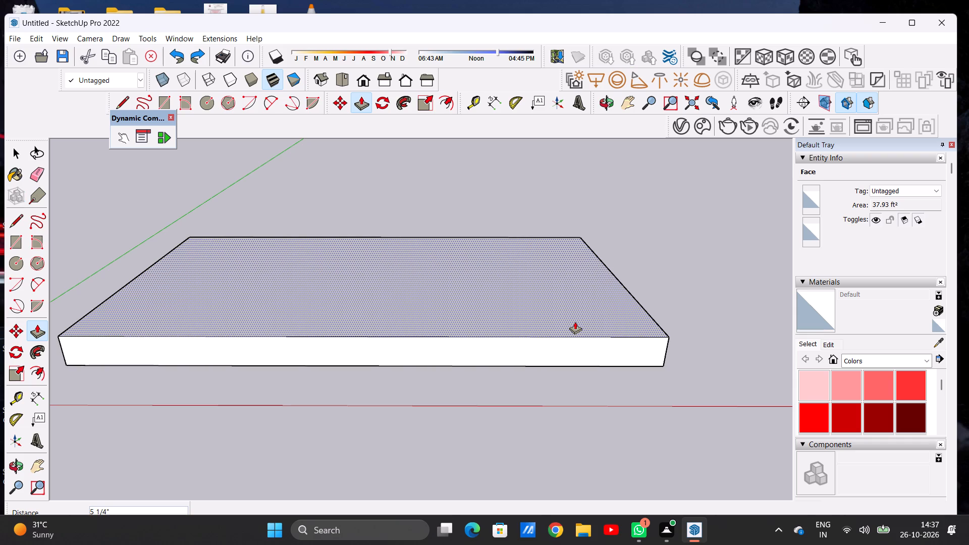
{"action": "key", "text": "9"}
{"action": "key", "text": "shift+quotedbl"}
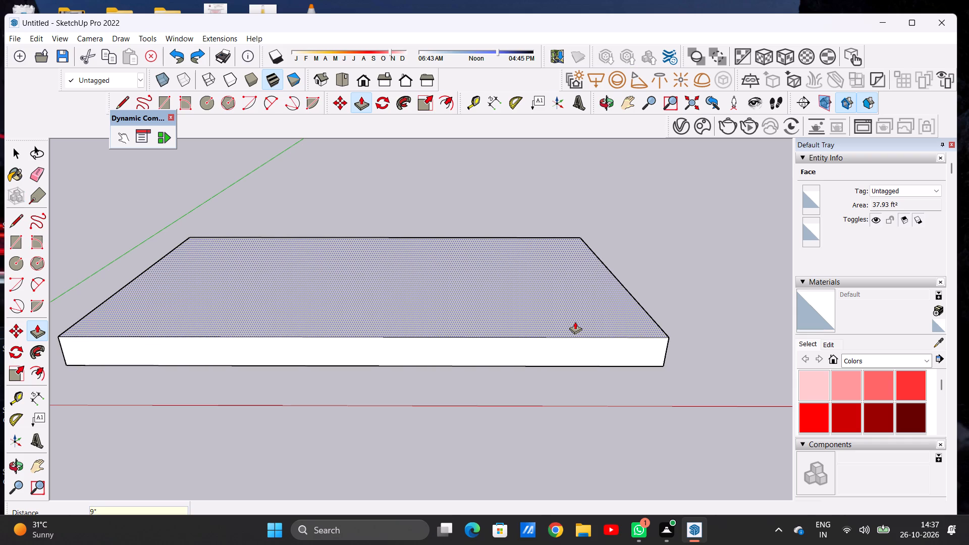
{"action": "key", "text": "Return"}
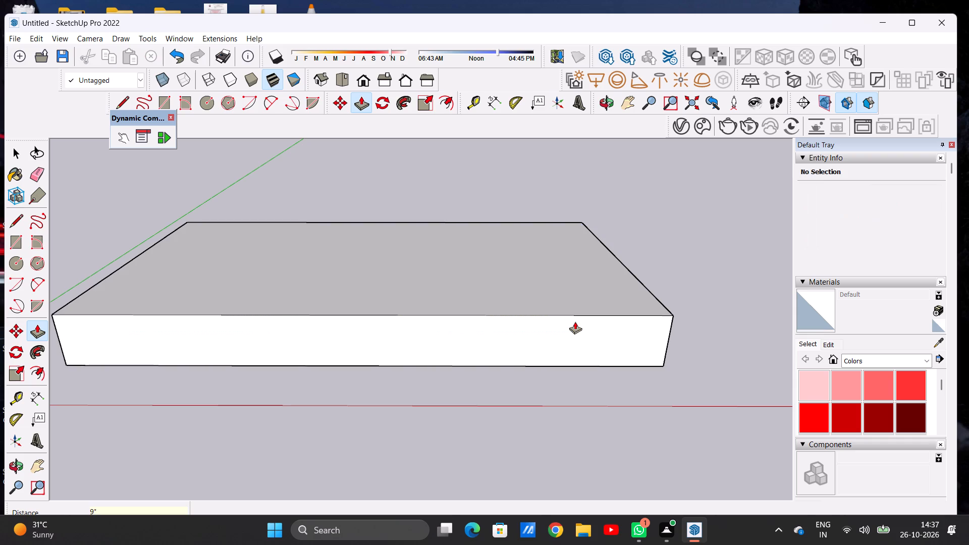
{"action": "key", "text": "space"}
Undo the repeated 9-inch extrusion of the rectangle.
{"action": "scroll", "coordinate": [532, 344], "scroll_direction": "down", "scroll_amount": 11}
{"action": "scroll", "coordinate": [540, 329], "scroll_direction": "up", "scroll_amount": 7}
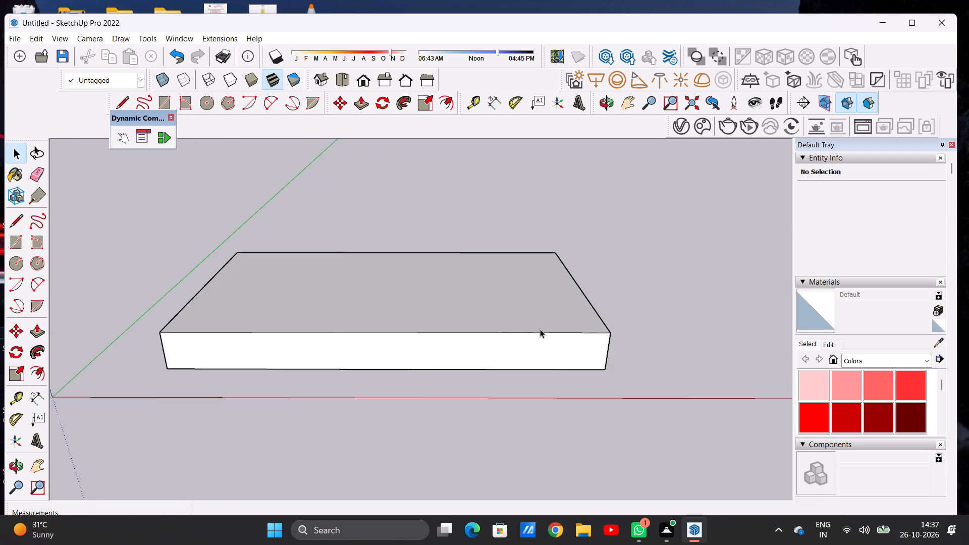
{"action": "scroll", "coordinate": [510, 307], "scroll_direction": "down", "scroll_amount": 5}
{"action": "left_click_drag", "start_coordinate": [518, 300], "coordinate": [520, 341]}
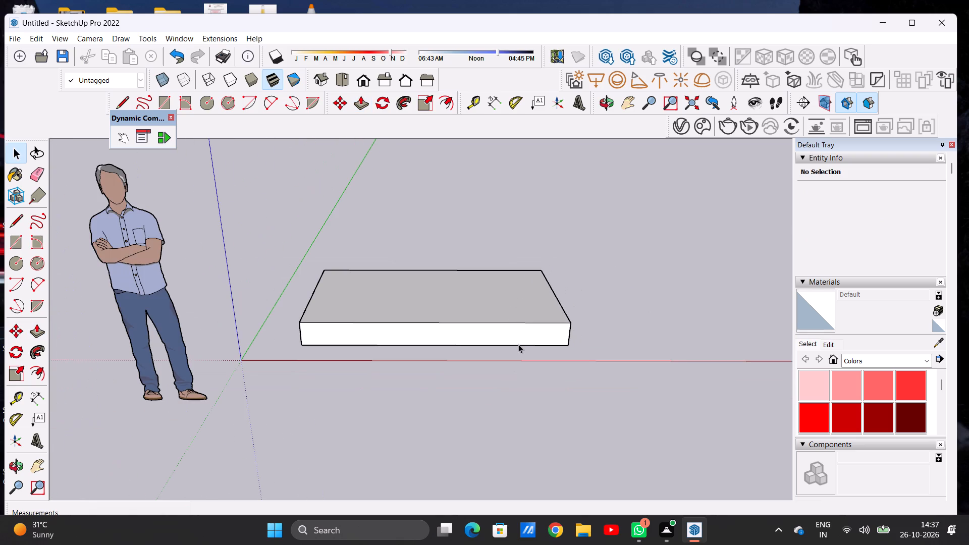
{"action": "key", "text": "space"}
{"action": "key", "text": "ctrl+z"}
Examine the flat rectangle from several angles and return to the standard top view, framing it closely.
{"action": "scroll", "coordinate": [518, 341], "scroll_direction": "down", "scroll_amount": 8}
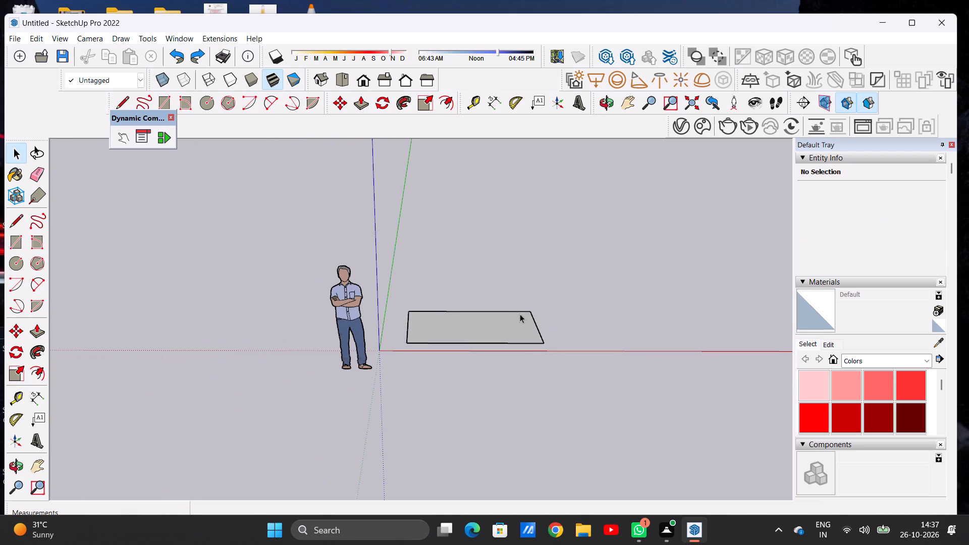
{"action": "scroll", "coordinate": [510, 317], "scroll_direction": "down", "scroll_amount": 3}
{"action": "scroll", "coordinate": [521, 307], "scroll_direction": "up", "scroll_amount": 5}
{"action": "scroll", "coordinate": [523, 307], "scroll_direction": "down", "scroll_amount": 1}
{"action": "scroll", "coordinate": [519, 310], "scroll_direction": "up", "scroll_amount": 9}
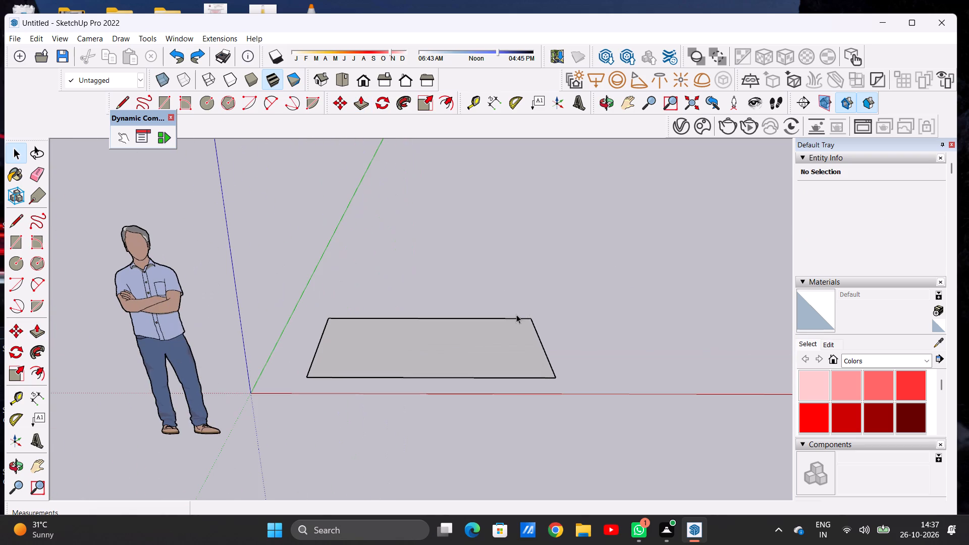
{"action": "left_click", "coordinate": [609, 102]}
{"action": "left_click_drag", "start_coordinate": [581, 199], "coordinate": [576, 275]}
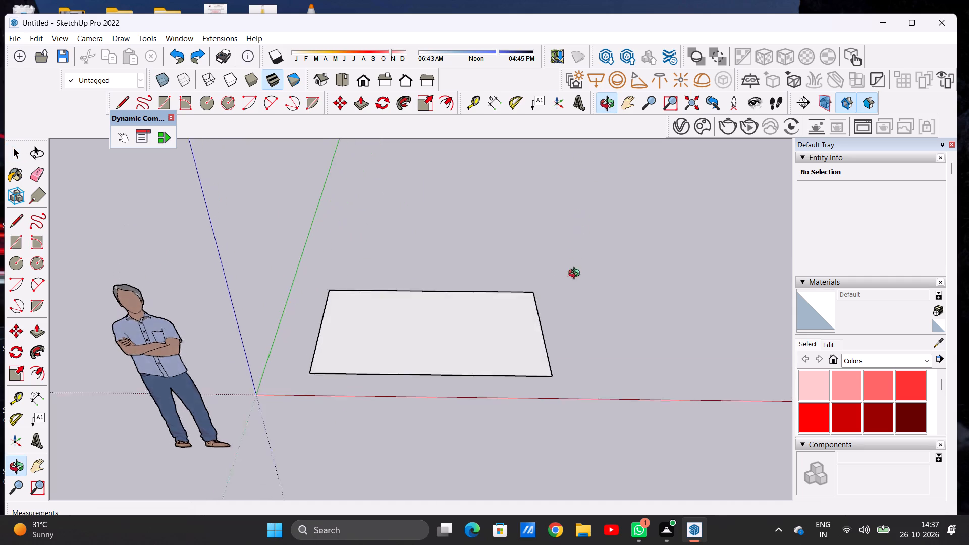
{"action": "left_click_drag", "start_coordinate": [576, 275], "coordinate": [577, 379]}
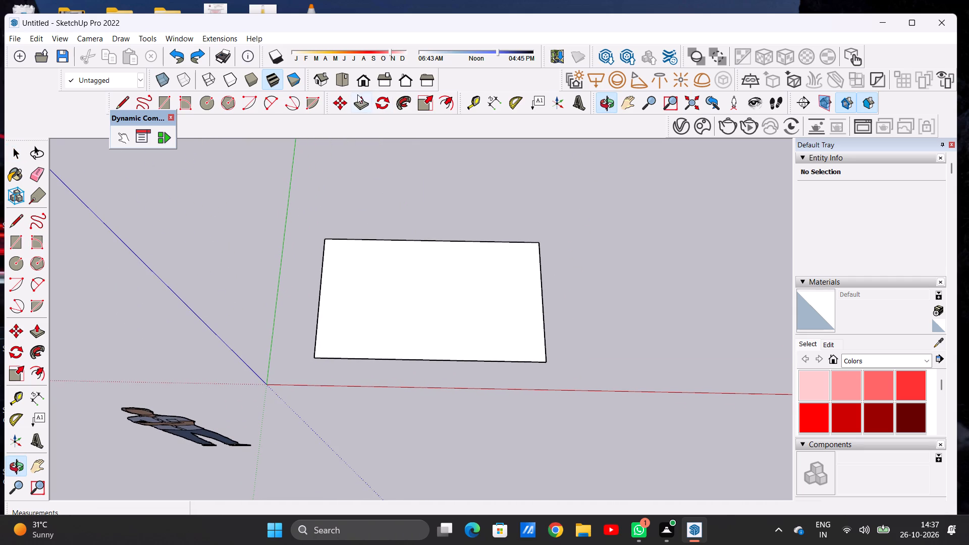
{"action": "left_click", "coordinate": [338, 80]}
{"action": "scroll", "coordinate": [315, 224], "scroll_direction": "down", "scroll_amount": 4}
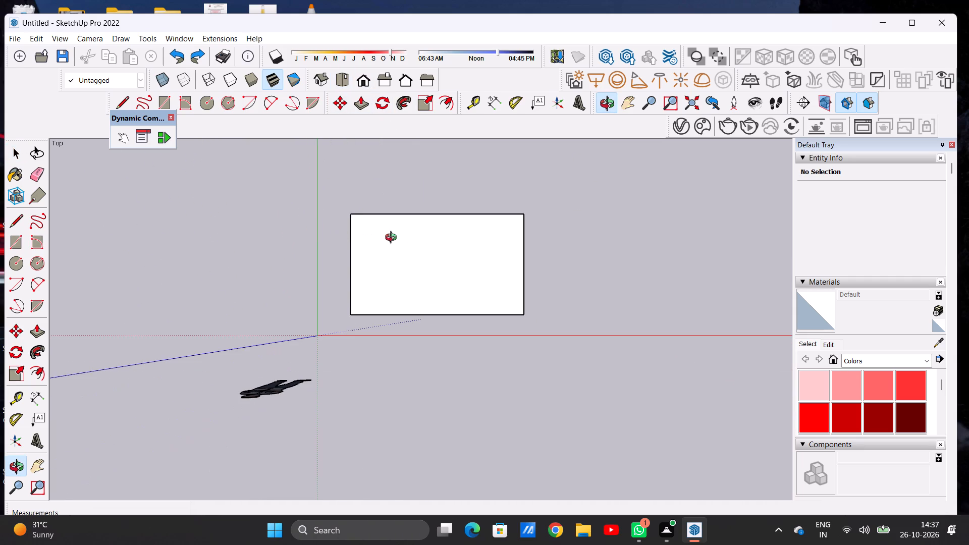
{"action": "scroll", "coordinate": [394, 238], "scroll_direction": "up", "scroll_amount": 1}
{"action": "key", "text": "space"}
{"action": "scroll", "coordinate": [312, 302], "scroll_direction": "down", "scroll_amount": 6}
{"action": "scroll", "coordinate": [491, 223], "scroll_direction": "up", "scroll_amount": 6}
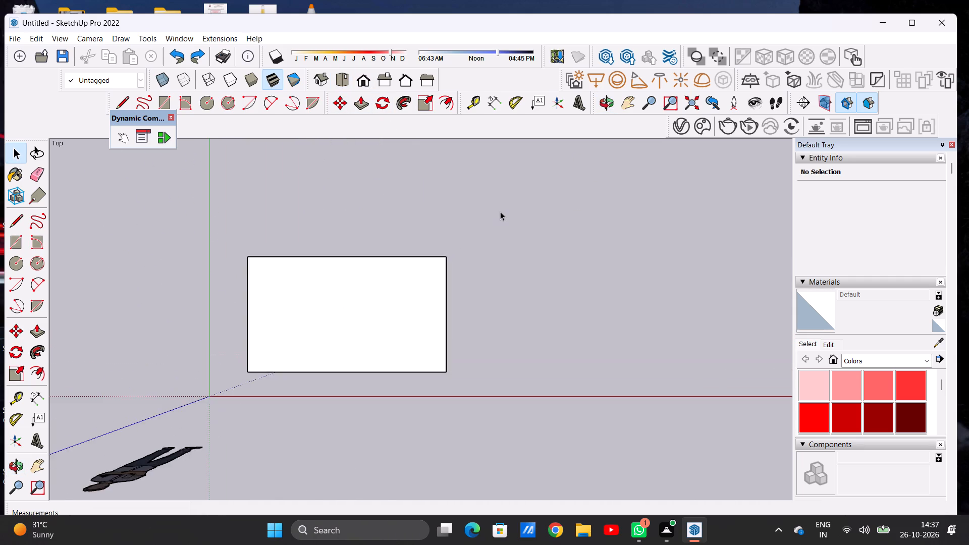
{"action": "scroll", "coordinate": [500, 211], "scroll_direction": "up", "scroll_amount": 6}
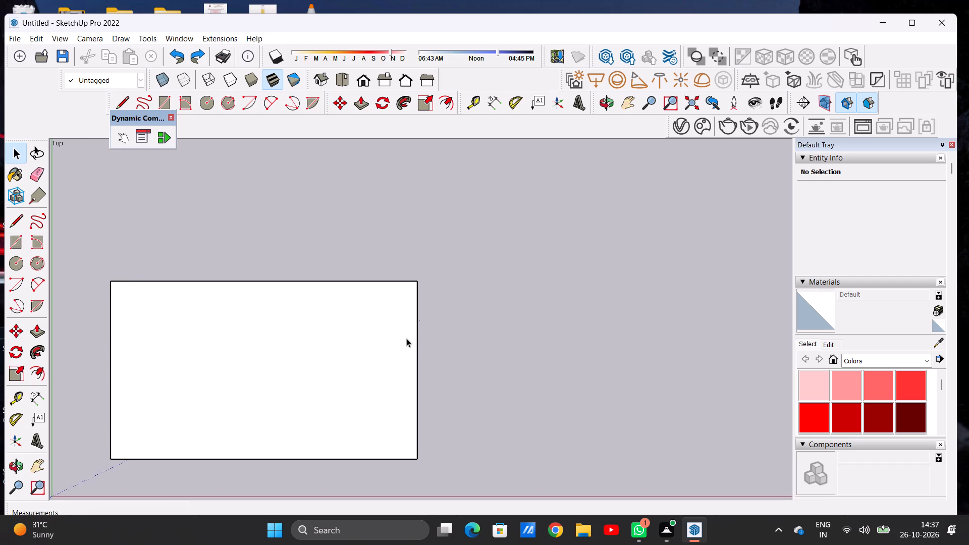
Move the whole rectangle, face and edges together, diagonally away from the origin using its upper-right corner as the base point.
{"action": "double_click", "coordinate": [406, 338]}
{"action": "key", "text": "m"}
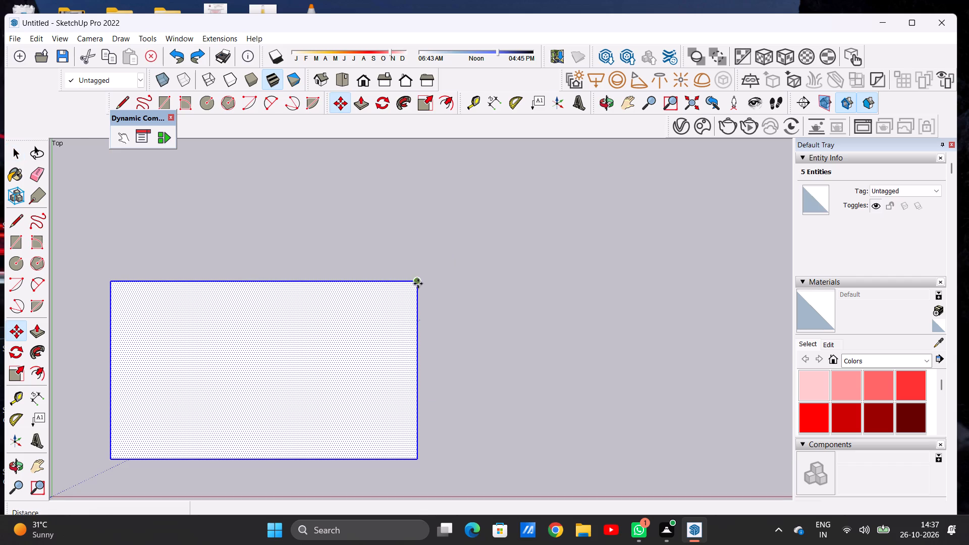
{"action": "left_click", "coordinate": [418, 283]}
{"action": "left_click", "coordinate": [537, 232]}
{"action": "key", "text": "space"}
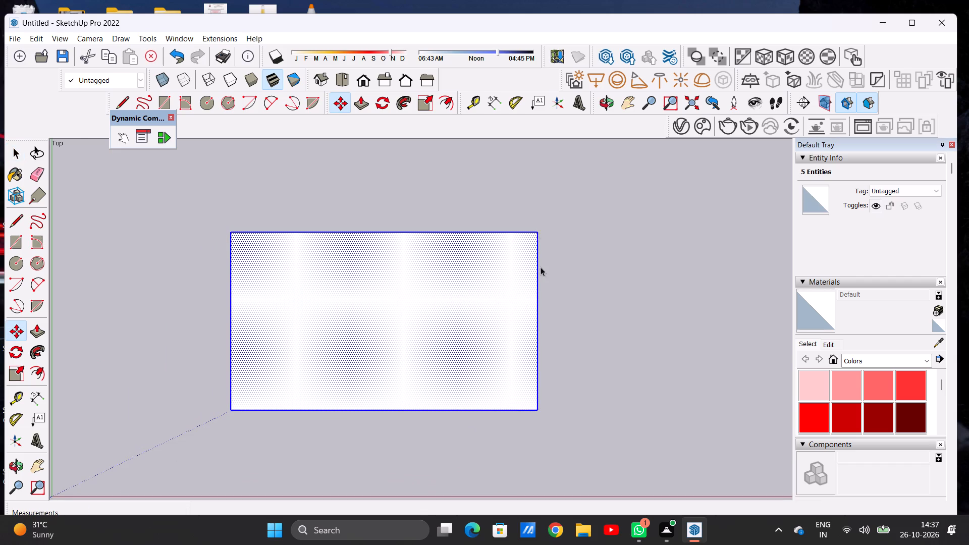
{"action": "scroll", "coordinate": [546, 286], "scroll_direction": "down", "scroll_amount": 10}
{"action": "left_click", "coordinate": [624, 281]}
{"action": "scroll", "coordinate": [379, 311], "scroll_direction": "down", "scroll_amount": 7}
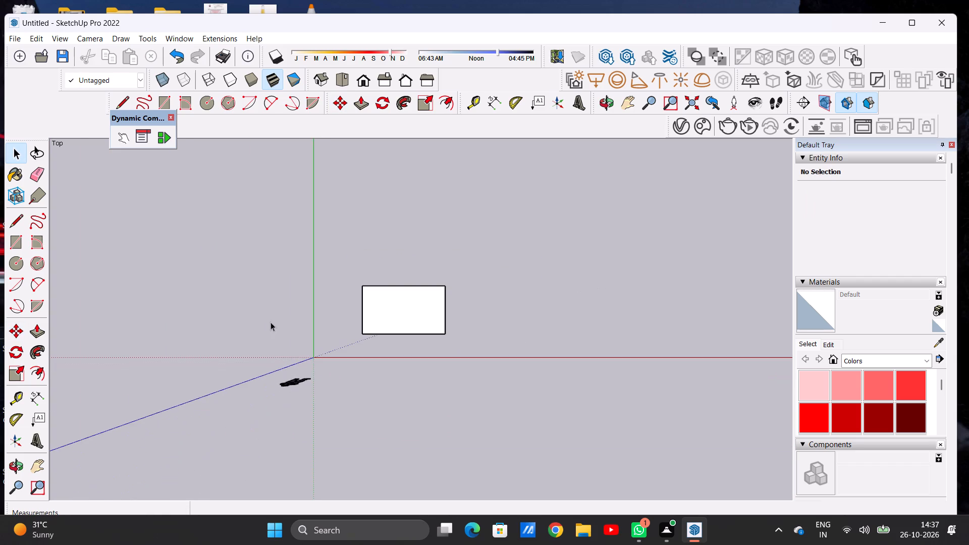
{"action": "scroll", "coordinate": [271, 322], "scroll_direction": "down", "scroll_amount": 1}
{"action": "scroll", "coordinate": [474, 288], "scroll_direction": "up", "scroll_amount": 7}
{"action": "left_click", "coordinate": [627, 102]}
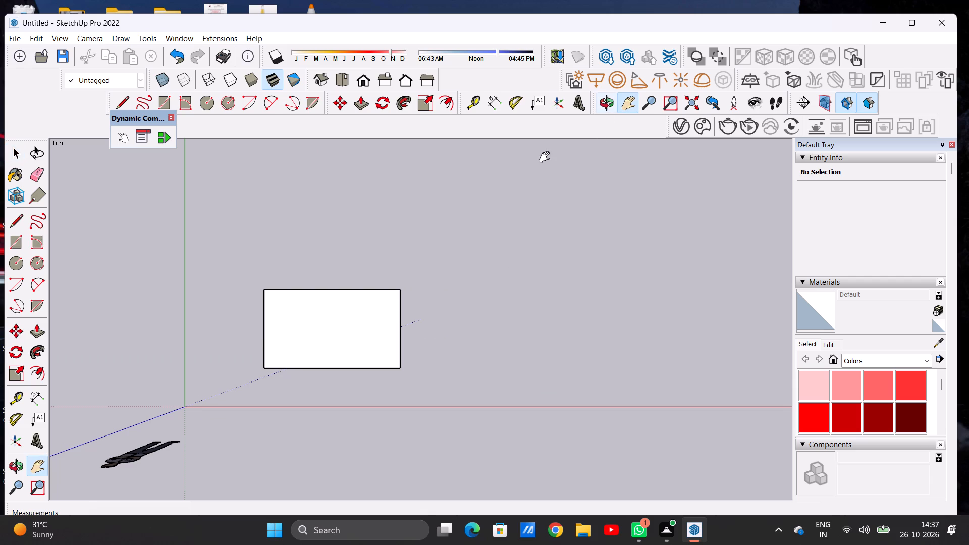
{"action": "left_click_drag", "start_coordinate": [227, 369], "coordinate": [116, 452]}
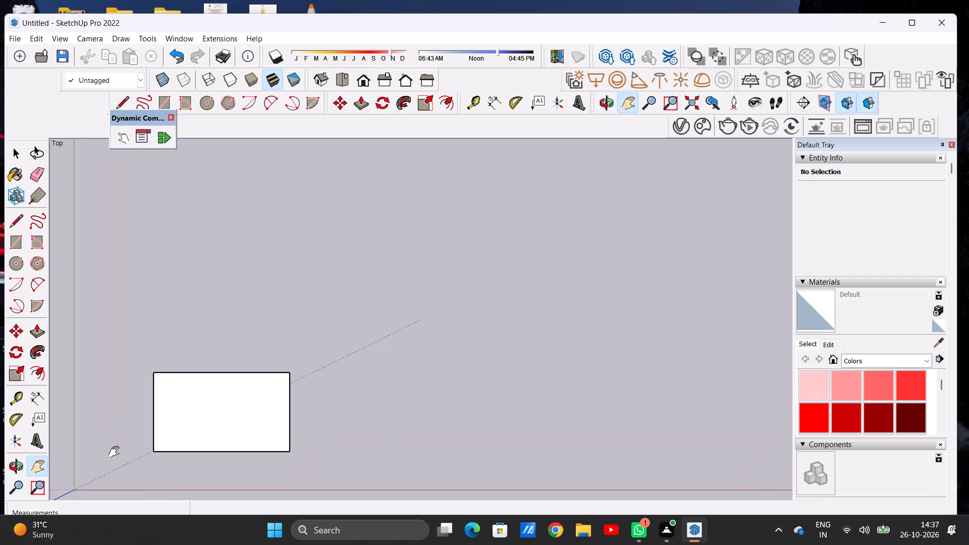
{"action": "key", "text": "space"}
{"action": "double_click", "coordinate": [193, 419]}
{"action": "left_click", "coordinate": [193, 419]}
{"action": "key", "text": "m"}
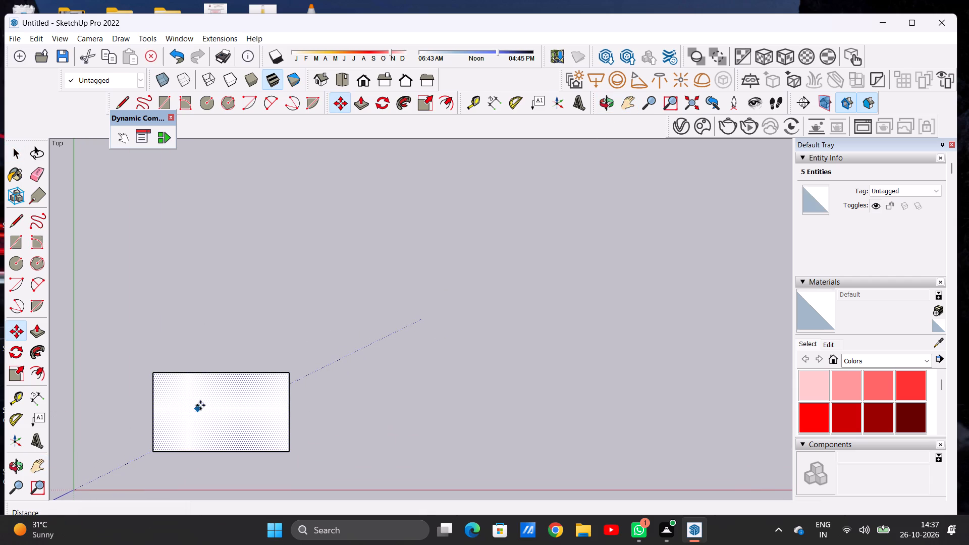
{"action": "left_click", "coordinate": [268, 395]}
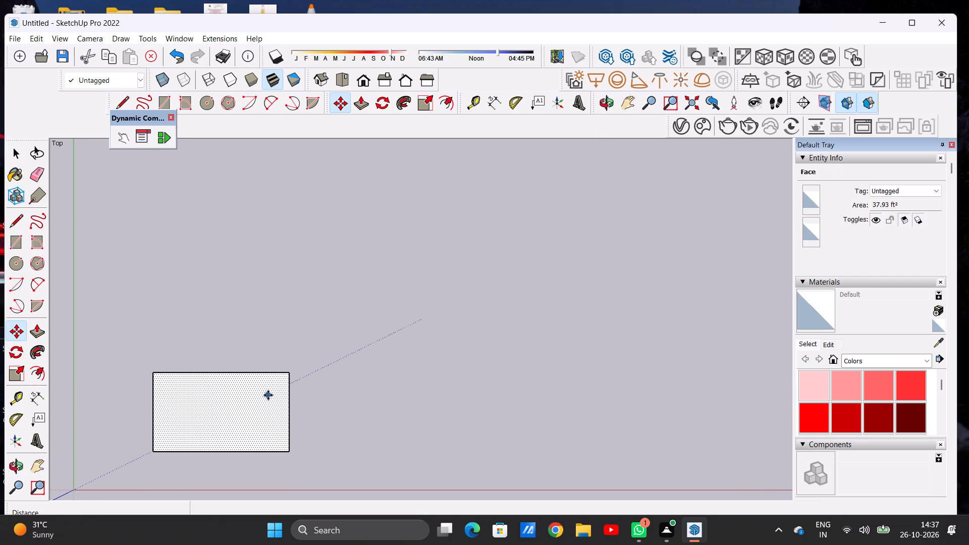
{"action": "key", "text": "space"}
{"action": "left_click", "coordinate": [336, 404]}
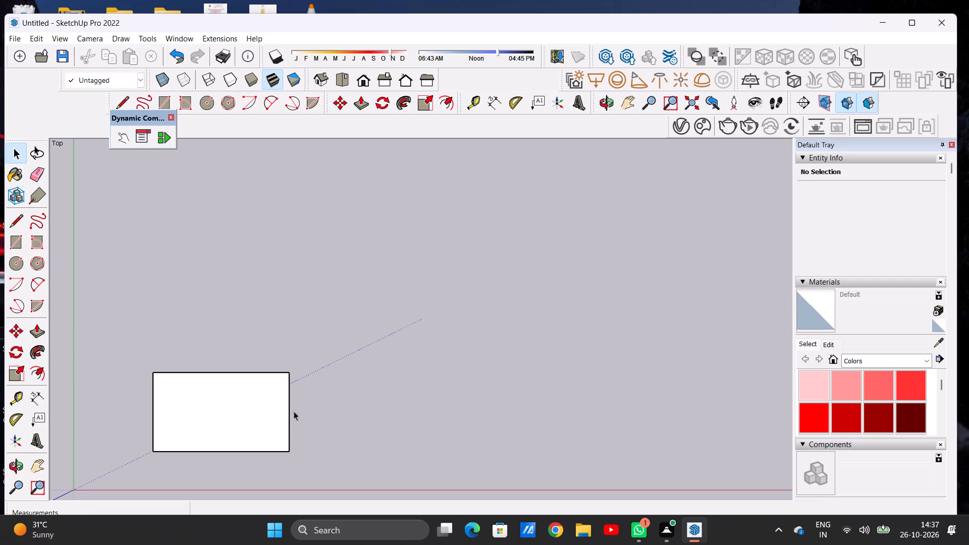
Move the whole rectangle by its upper-right corner about 13' 5" diagonally farther from the origin.
{"action": "triple_click", "coordinate": [273, 417]}
{"action": "key", "text": "m"}
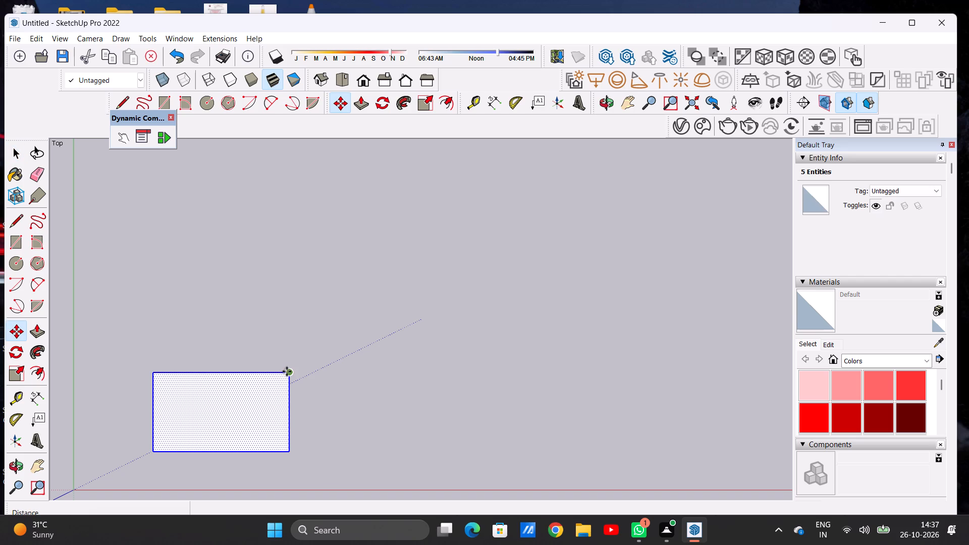
{"action": "left_click", "coordinate": [287, 371]}
{"action": "left_click", "coordinate": [503, 300]}
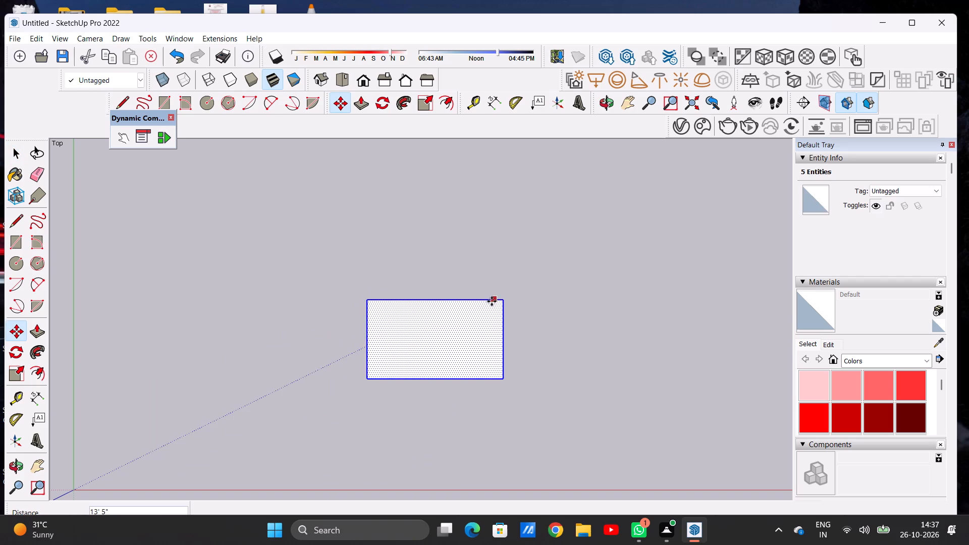
{"action": "key", "text": "space"}
{"action": "left_click", "coordinate": [532, 338]}
Draw a rectangle about 8' 1" by 1' 9" outward from the base's full upper long edge.
{"action": "scroll", "coordinate": [443, 364], "scroll_direction": "down", "scroll_amount": 7}
{"action": "scroll", "coordinate": [442, 367], "scroll_direction": "up", "scroll_amount": 9}
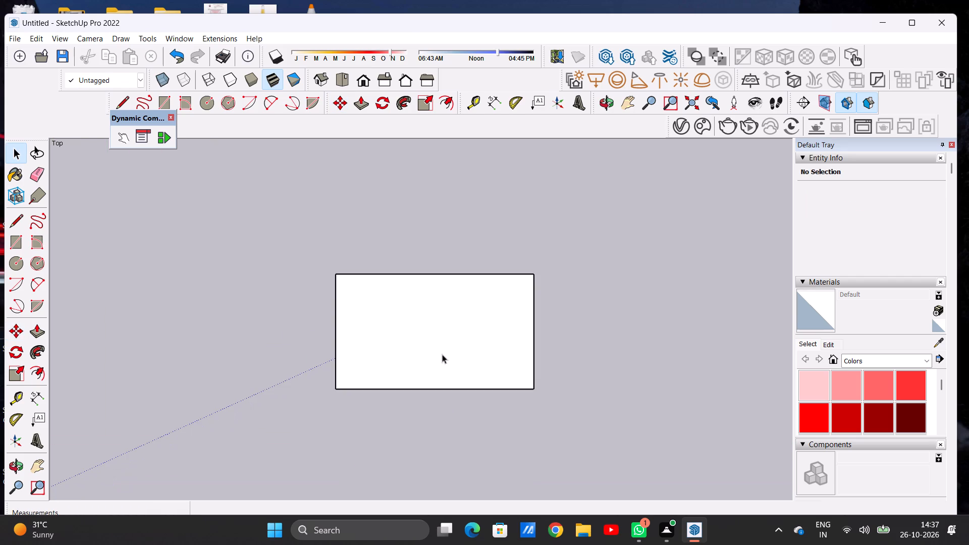
{"action": "key", "text": "r"}
{"action": "scroll", "coordinate": [441, 360], "scroll_direction": "up", "scroll_amount": 4}
{"action": "scroll", "coordinate": [317, 293], "scroll_direction": "down", "scroll_amount": 6}
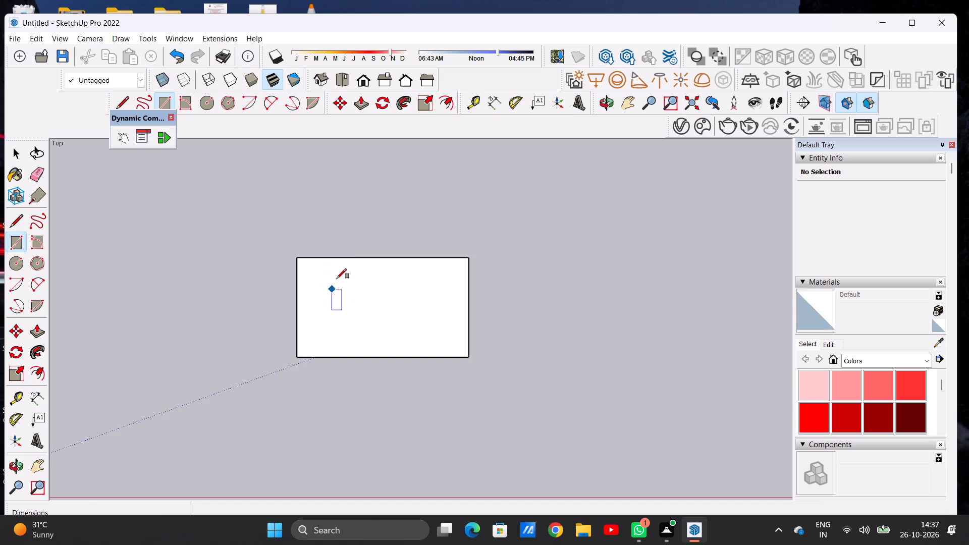
{"action": "scroll", "coordinate": [344, 251], "scroll_direction": "up", "scroll_amount": 4}
{"action": "left_click", "coordinate": [280, 262]}
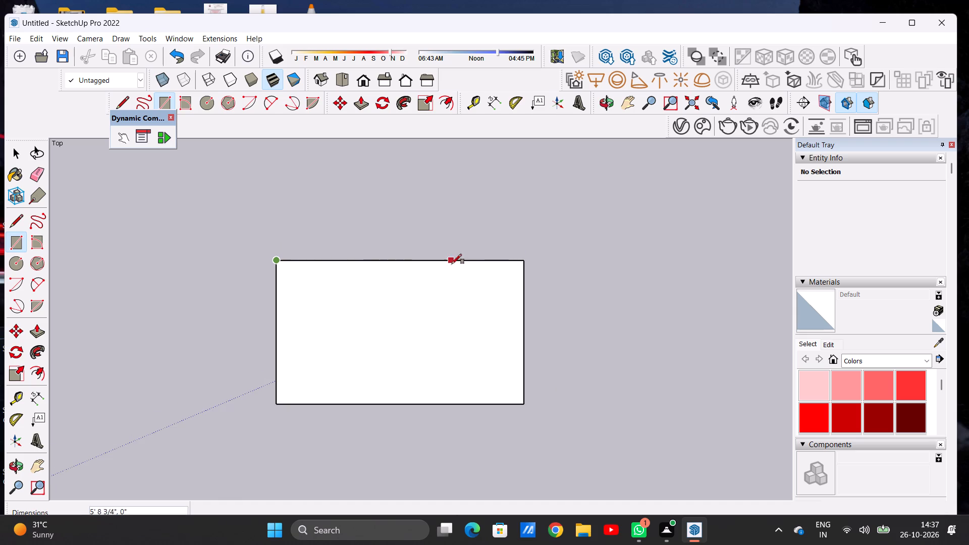
{"action": "left_click", "coordinate": [522, 262]}
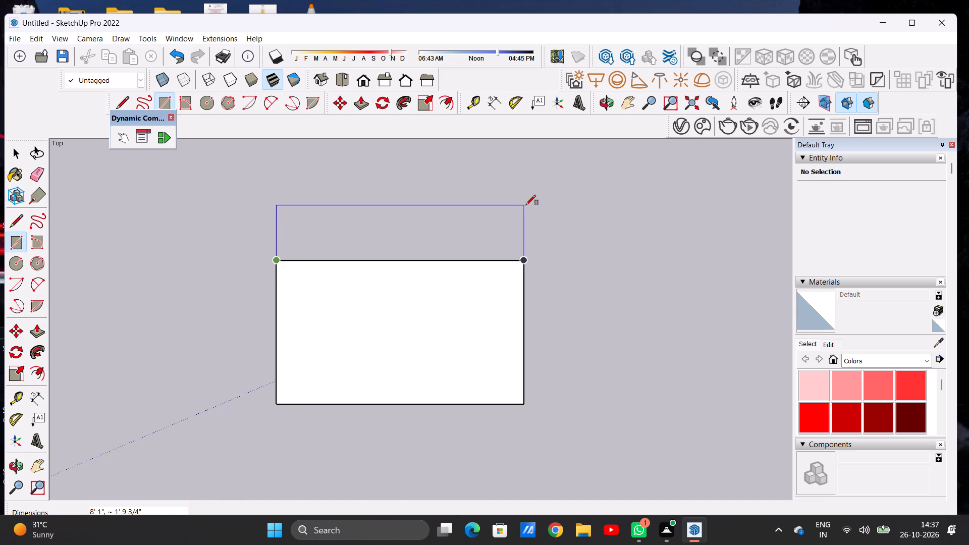
{"action": "left_click", "coordinate": [527, 206]}
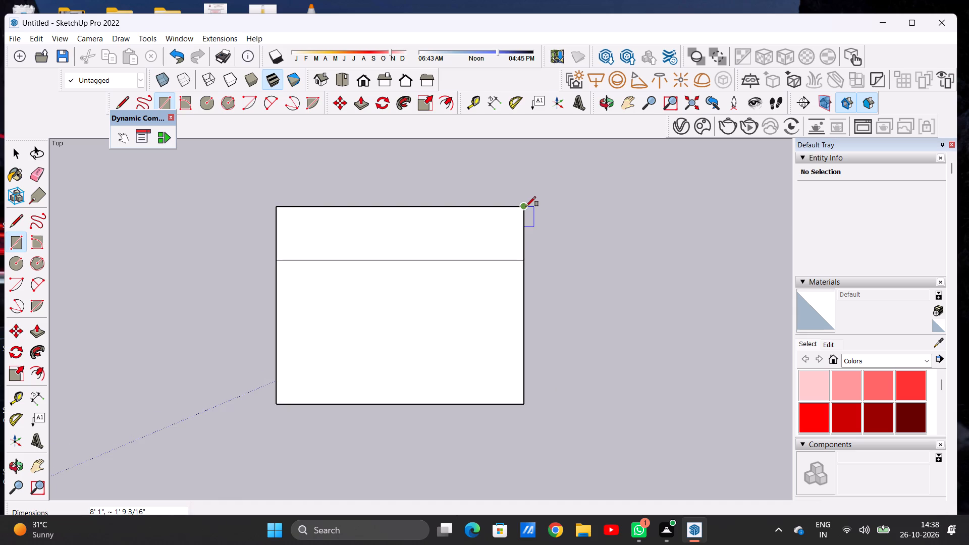
Draw a rectangle about 6' 5 1/2" by 4' outward along the full right side of the extended base.
{"action": "left_click", "coordinate": [522, 208]}
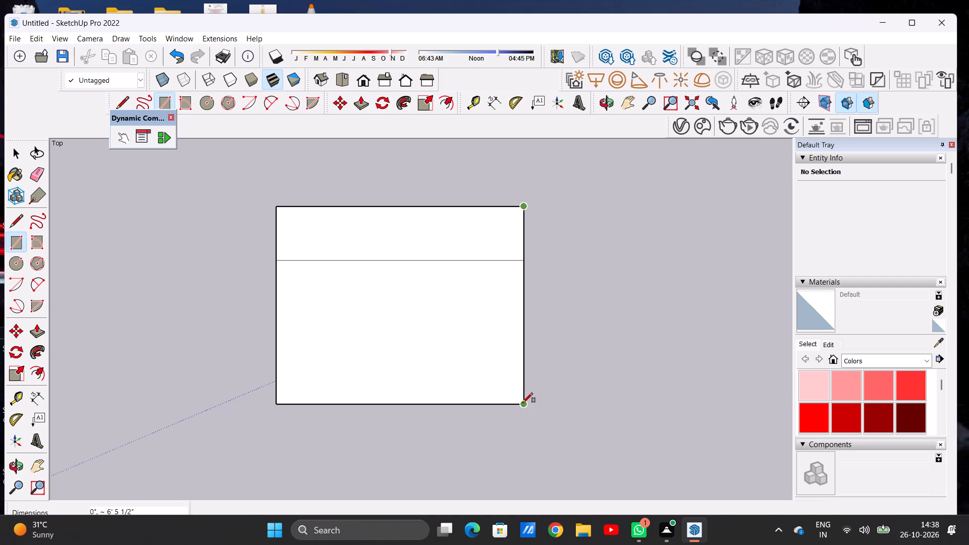
{"action": "left_click", "coordinate": [523, 403]}
{"action": "left_click", "coordinate": [645, 408]}
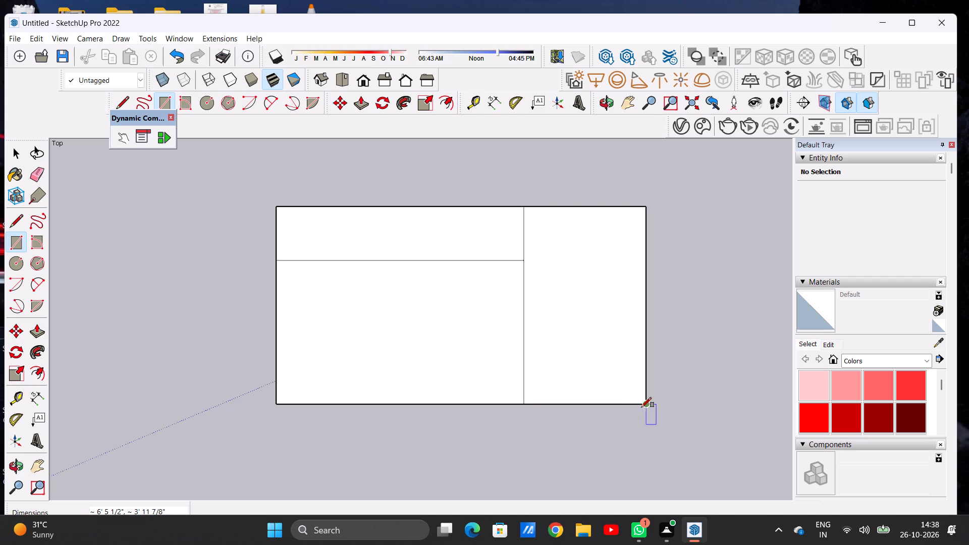
{"action": "key", "text": "space"}
Erase the two internal dividing lines so the base merges into a single rectangular face.
{"action": "scroll", "coordinate": [502, 362], "scroll_direction": "down", "scroll_amount": 6}
{"action": "scroll", "coordinate": [510, 359], "scroll_direction": "up", "scroll_amount": 4}
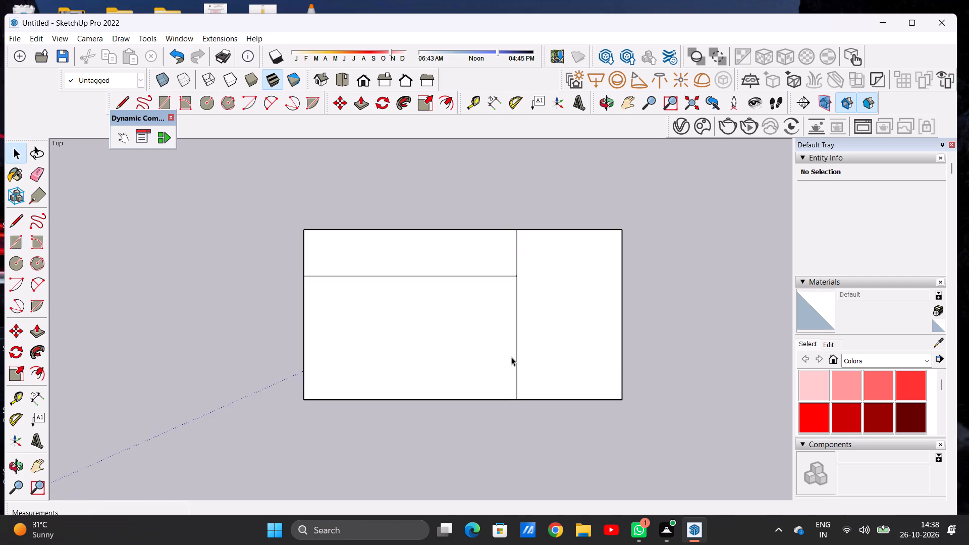
{"action": "scroll", "coordinate": [511, 356], "scroll_direction": "up", "scroll_amount": 3}
{"action": "key", "text": "e"}
{"action": "left_click_drag", "start_coordinate": [515, 237], "coordinate": [519, 246]}
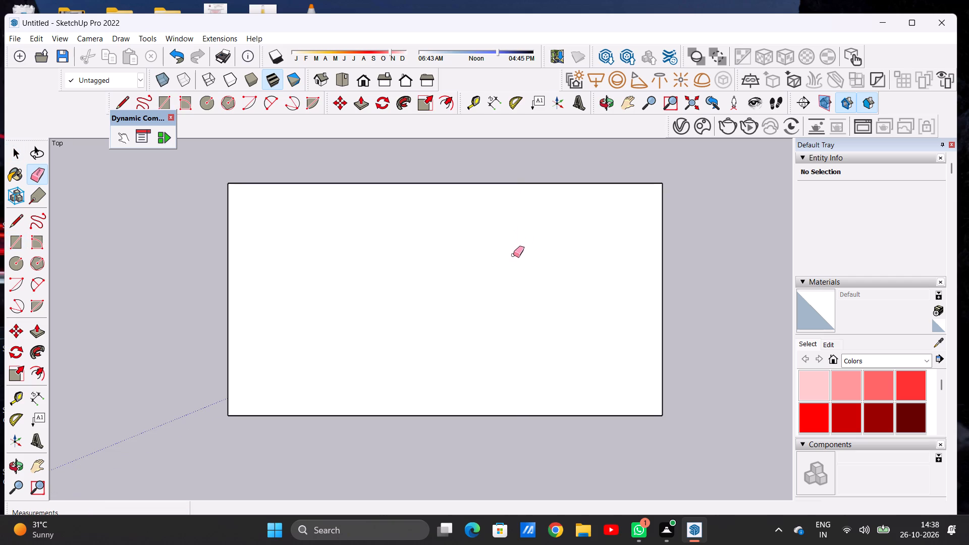
{"action": "key", "text": "space"}
Draw a rectangle about 6' 5 1/2" by 1' 10" outward from the base's full right edge.
{"action": "scroll", "coordinate": [477, 294], "scroll_direction": "down", "scroll_amount": 4}
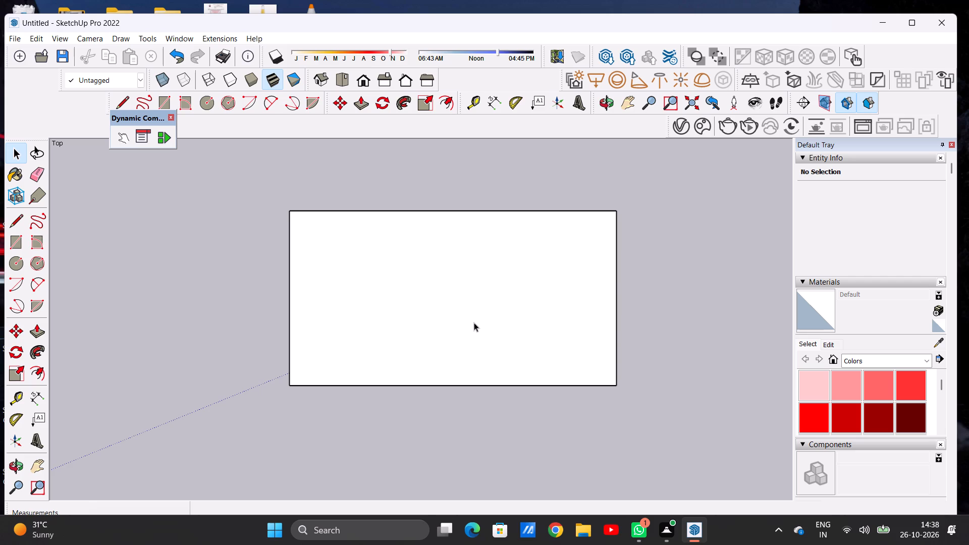
{"action": "scroll", "coordinate": [531, 305], "scroll_direction": "up", "scroll_amount": 2}
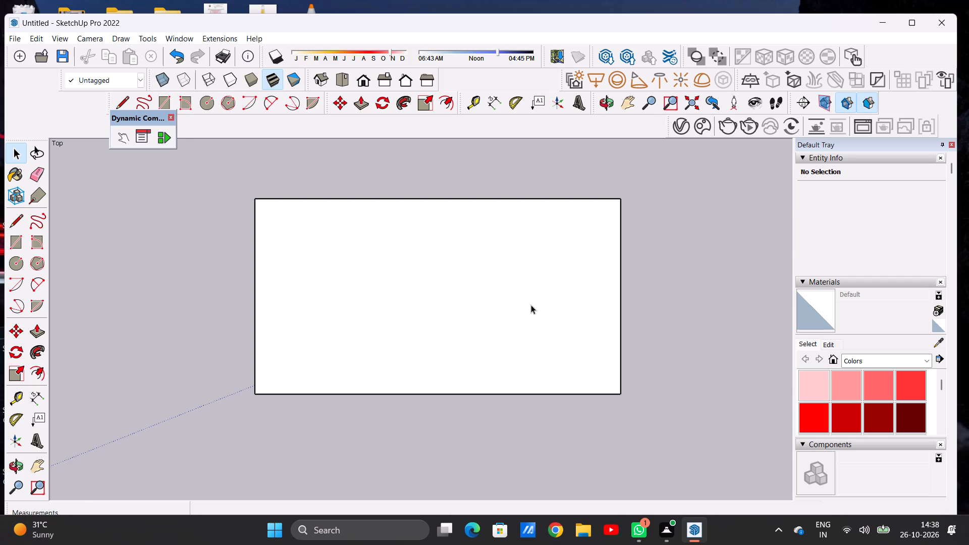
{"action": "key", "text": "r"}
{"action": "left_click", "coordinate": [622, 204]}
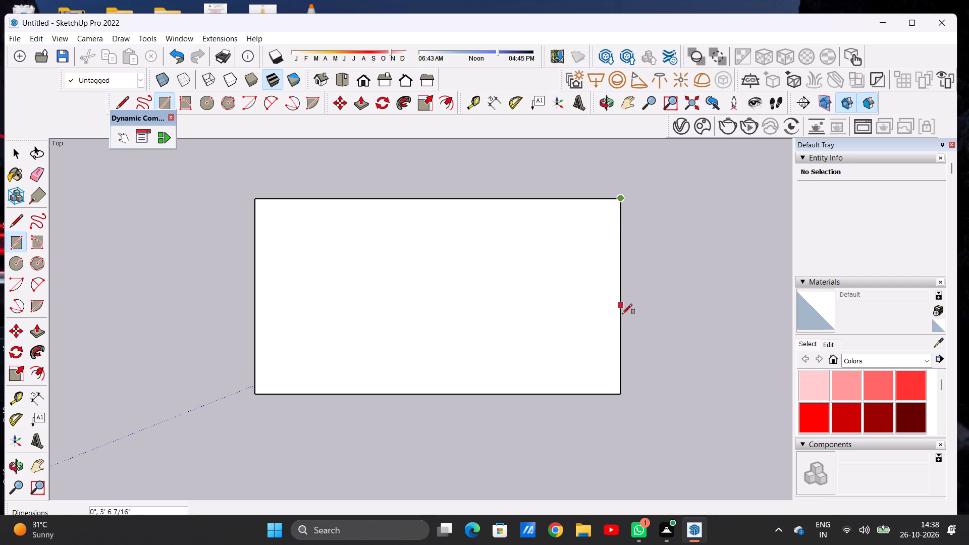
{"action": "left_click", "coordinate": [623, 394]}
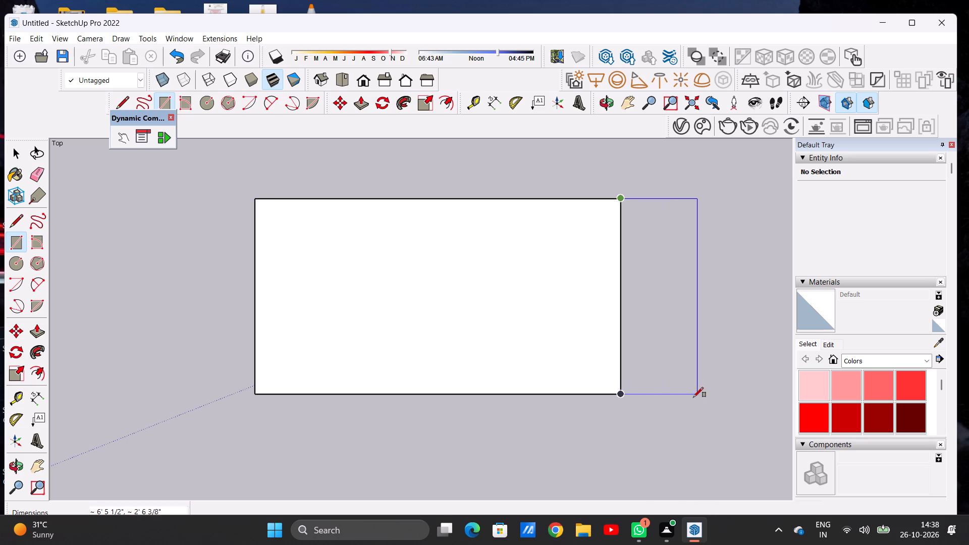
{"action": "left_click", "coordinate": [677, 396]}
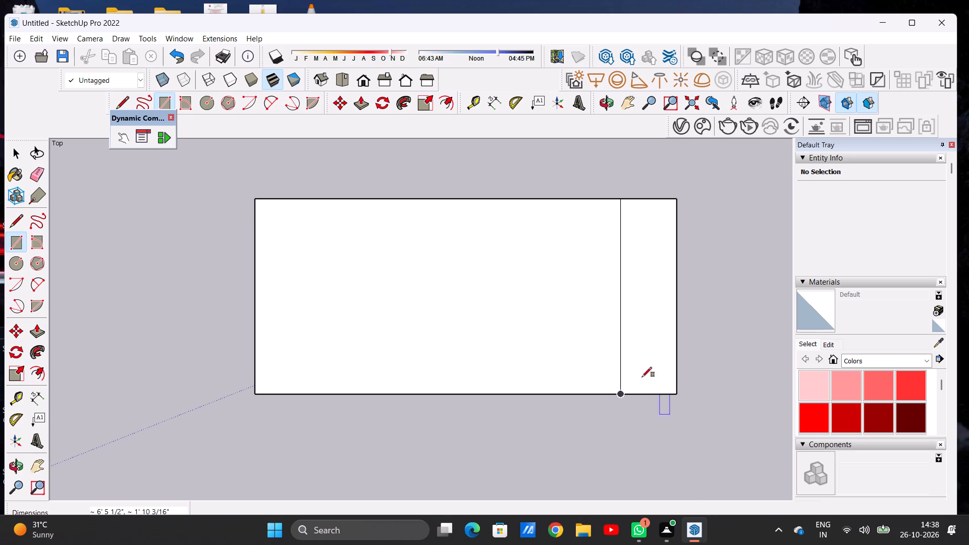
Draw a strip about 13' 11" by 1' 4" outward along the full upper edge of the widened base.
{"action": "scroll", "coordinate": [466, 354], "scroll_direction": "down", "scroll_amount": 3}
{"action": "left_click", "coordinate": [309, 239]}
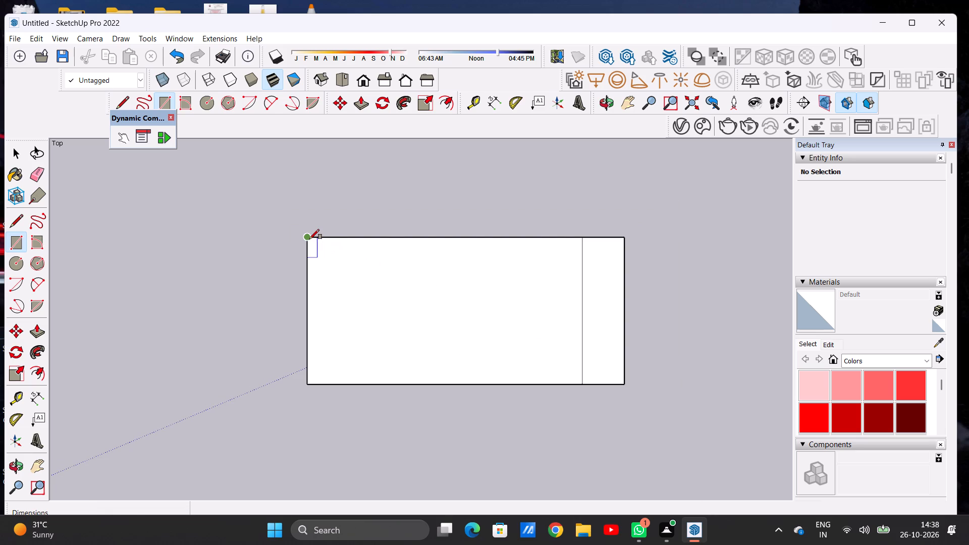
{"action": "left_click", "coordinate": [627, 240]}
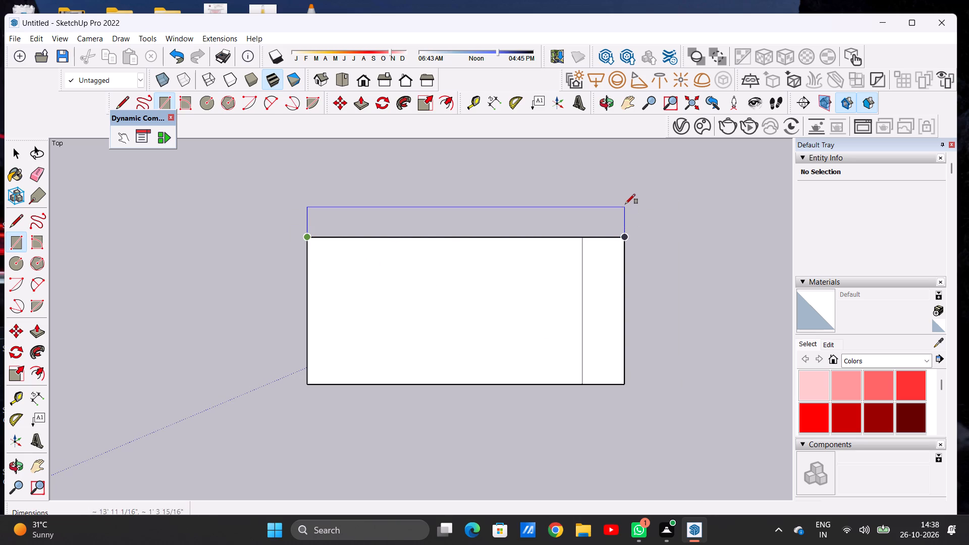
{"action": "left_click", "coordinate": [624, 207]}
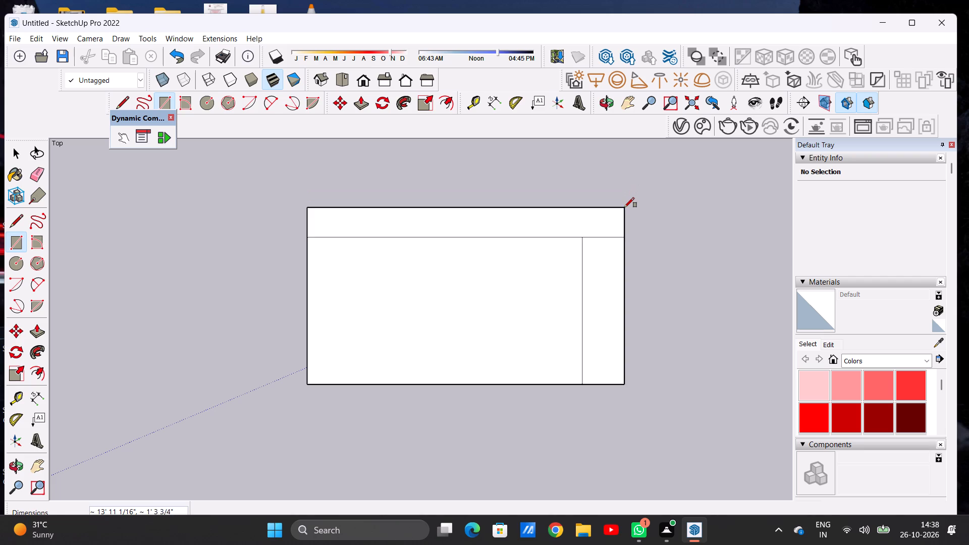
{"action": "key", "text": "space"}
Erase the dividing lines left inside the base to merge the added strips into one face.
{"action": "key", "text": "e"}
{"action": "scroll", "coordinate": [602, 246], "scroll_direction": "up", "scroll_amount": 4}
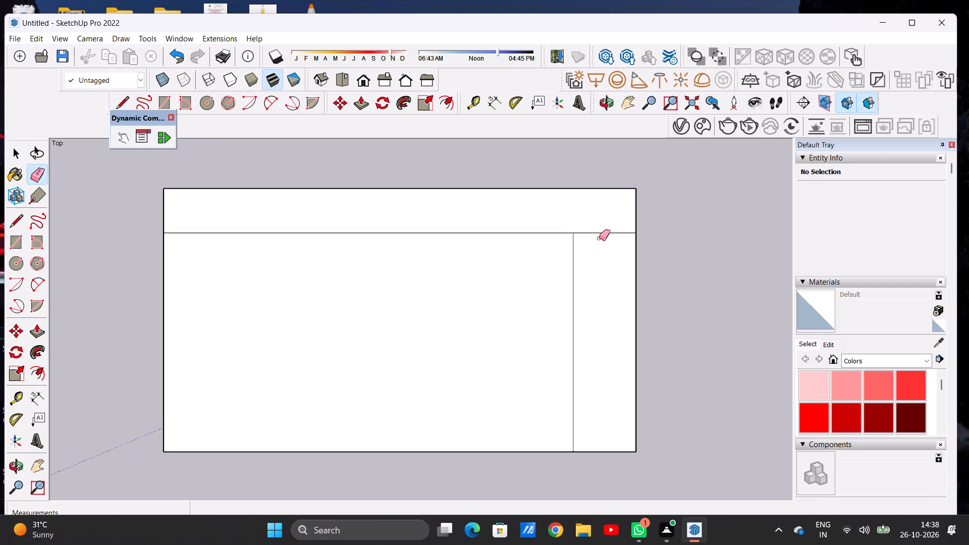
{"action": "left_click_drag", "start_coordinate": [598, 227], "coordinate": [599, 241]}
{"action": "scroll", "coordinate": [567, 236], "scroll_direction": "up", "scroll_amount": 4}
{"action": "left_click", "coordinate": [577, 231]}
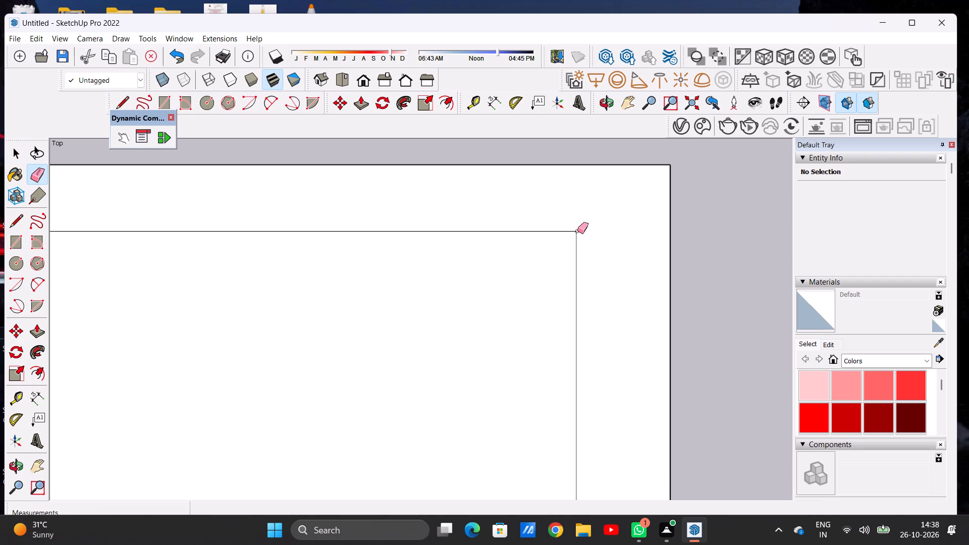
{"action": "key", "text": "space"}
Draw a rectangle about 7' 9" by 2' 10" outward from the merged base's full right edge.
{"action": "scroll", "coordinate": [511, 262], "scroll_direction": "down", "scroll_amount": 13}
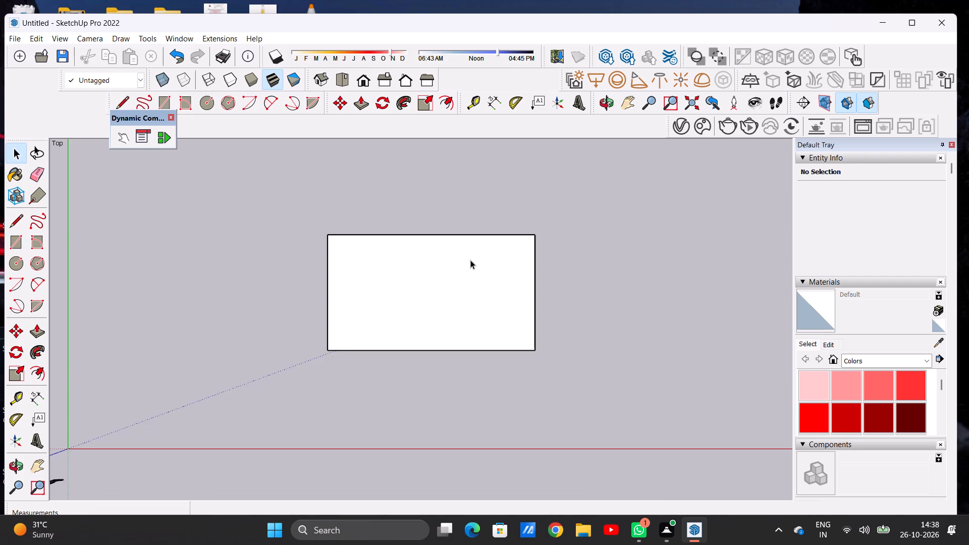
{"action": "scroll", "coordinate": [471, 260], "scroll_direction": "down", "scroll_amount": 2}
{"action": "scroll", "coordinate": [507, 263], "scroll_direction": "up", "scroll_amount": 3}
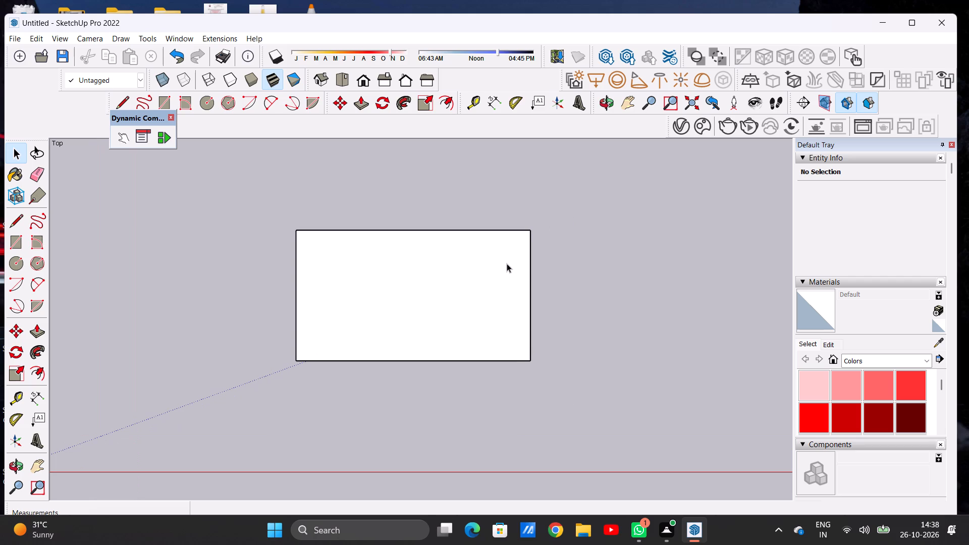
{"action": "scroll", "coordinate": [507, 263], "scroll_direction": "up", "scroll_amount": 1}
{"action": "key", "text": "r"}
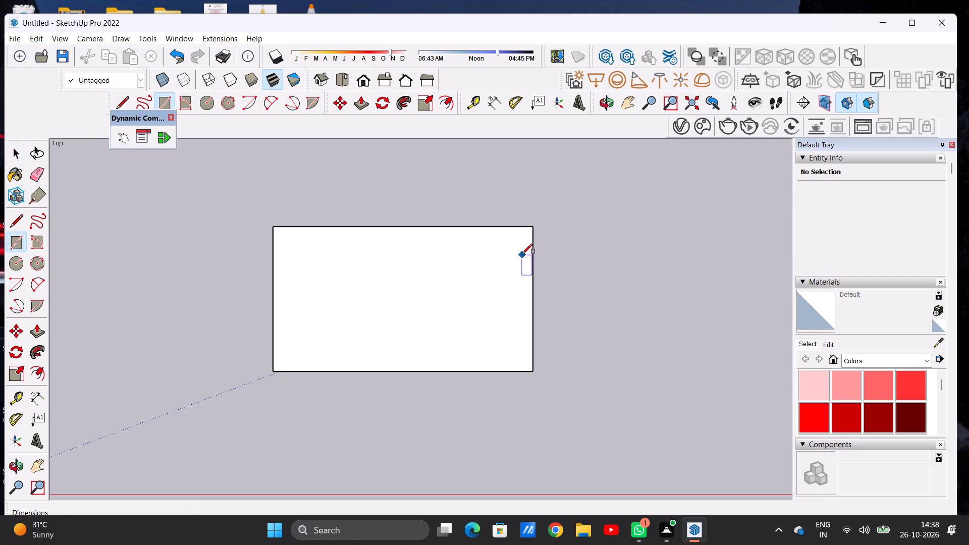
{"action": "left_click", "coordinate": [535, 226]}
{"action": "left_click", "coordinate": [533, 371]}
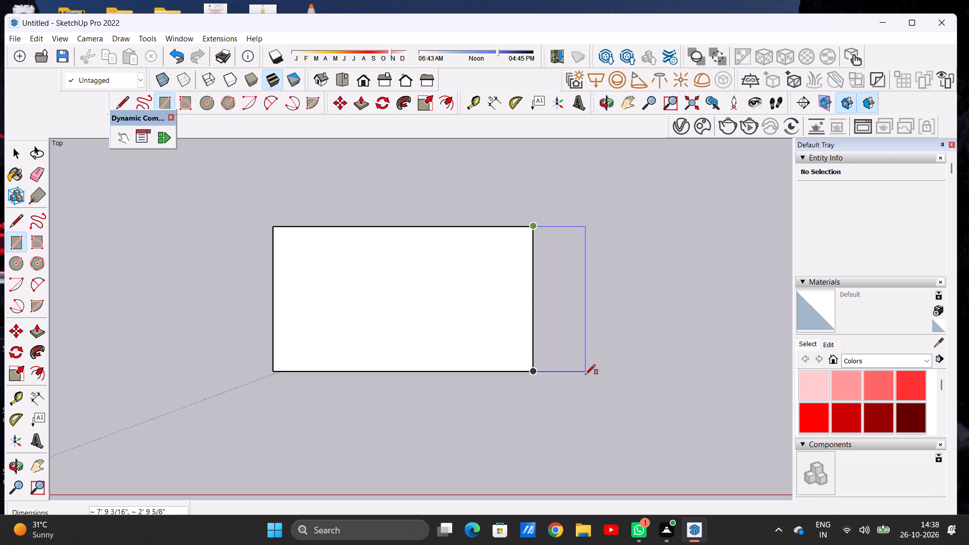
{"action": "left_click", "coordinate": [585, 374]}
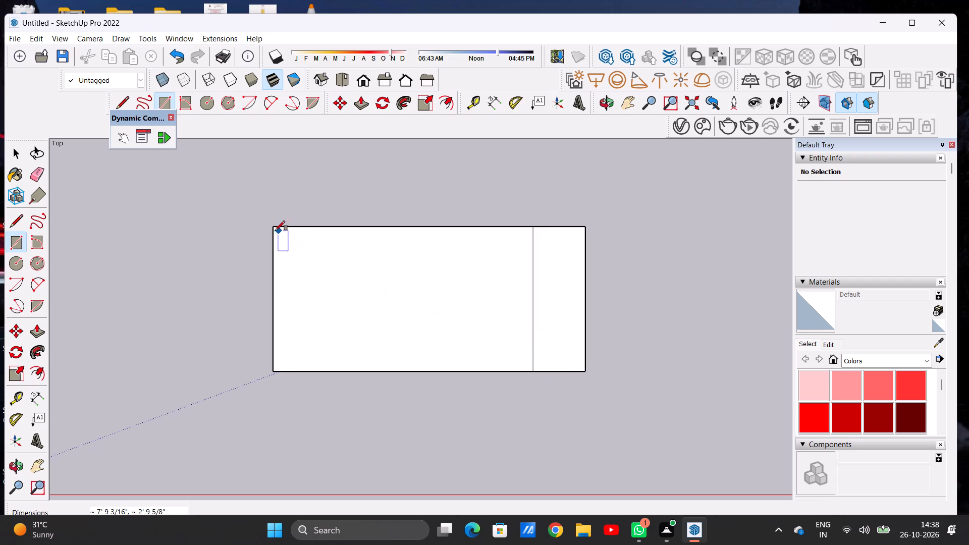
Draw a strip about 16' 9" by 1' 4" outward along the full upper edge of the widened base.
{"action": "left_click", "coordinate": [270, 226]}
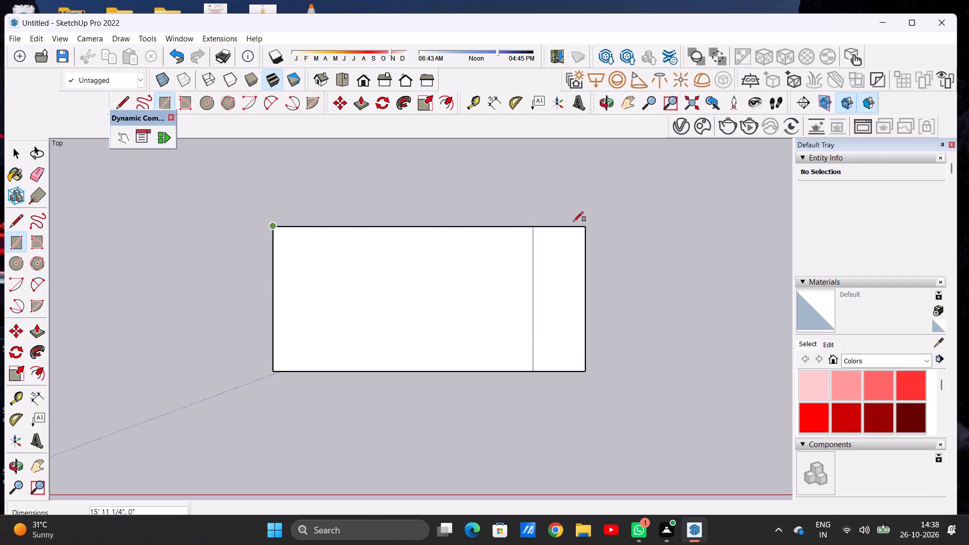
{"action": "left_click", "coordinate": [588, 225]}
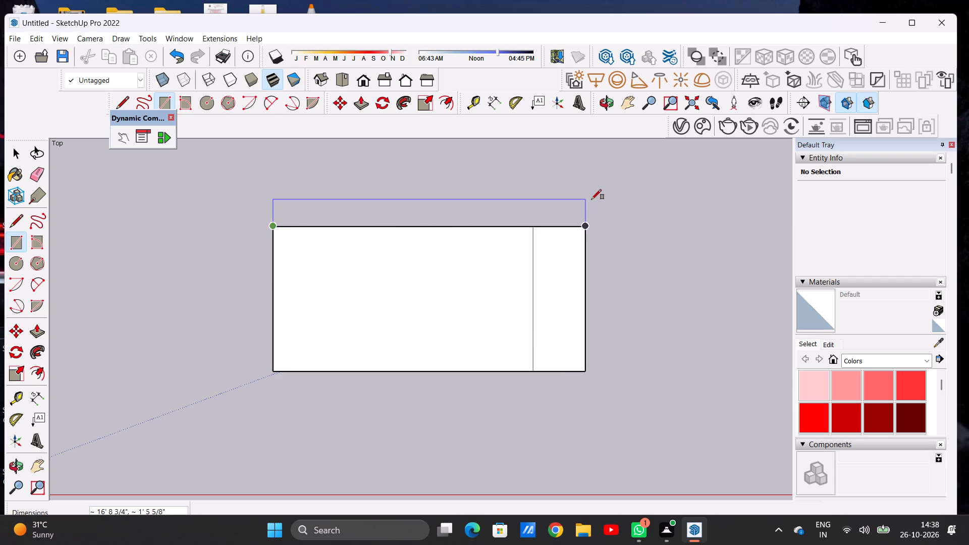
{"action": "left_click", "coordinate": [590, 202]}
{"action": "key", "text": "space"}
Erase the vertical and horizontal dividing lines inside the base to merge the added strips into one face.
{"action": "scroll", "coordinate": [355, 246], "scroll_direction": "down", "scroll_amount": 4}
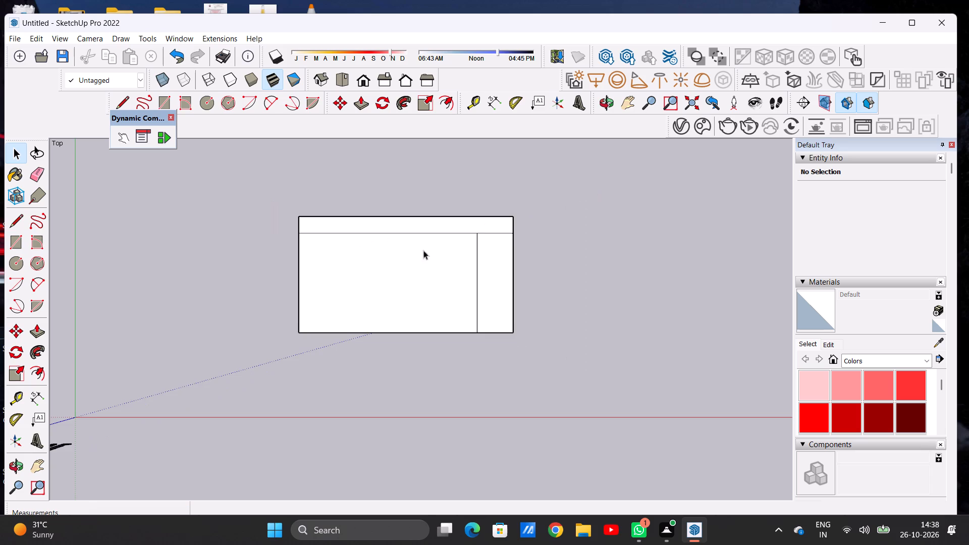
{"action": "scroll", "coordinate": [473, 245], "scroll_direction": "up", "scroll_amount": 7}
{"action": "key", "text": "e"}
{"action": "scroll", "coordinate": [481, 237], "scroll_direction": "up", "scroll_amount": 3}
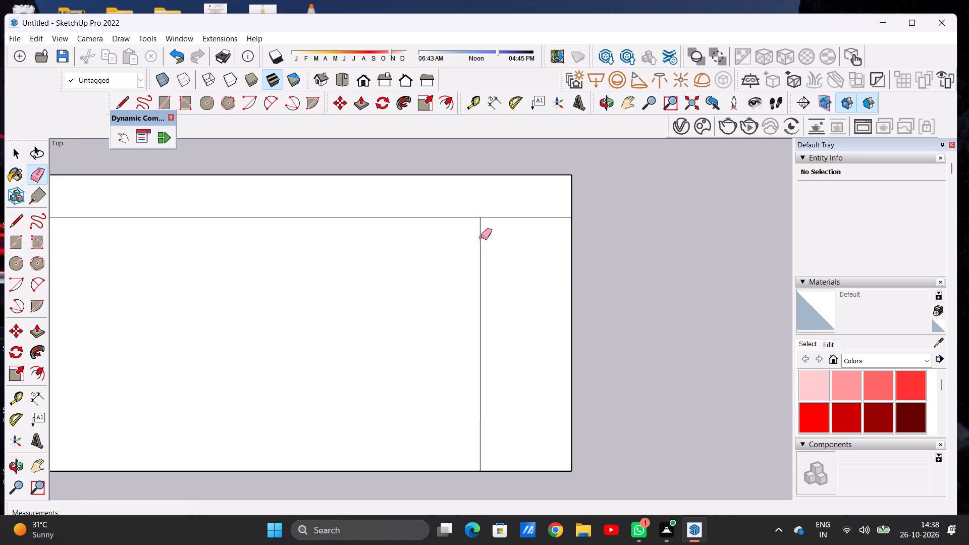
{"action": "left_click_drag", "start_coordinate": [489, 215], "coordinate": [490, 226]}
{"action": "left_click_drag", "start_coordinate": [481, 223], "coordinate": [479, 230]}
{"action": "left_click", "coordinate": [468, 219]}
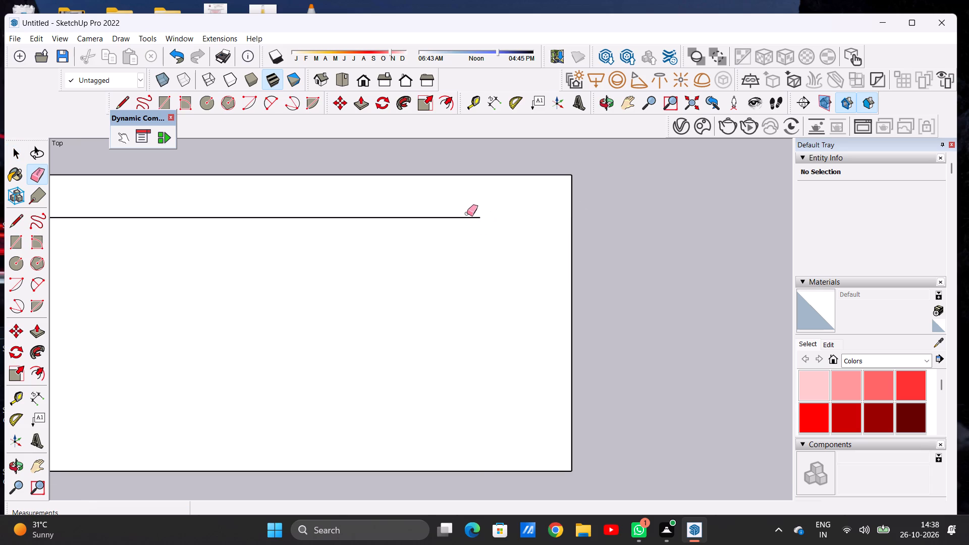
{"action": "left_click", "coordinate": [467, 213]}
{"action": "key", "text": "space"}
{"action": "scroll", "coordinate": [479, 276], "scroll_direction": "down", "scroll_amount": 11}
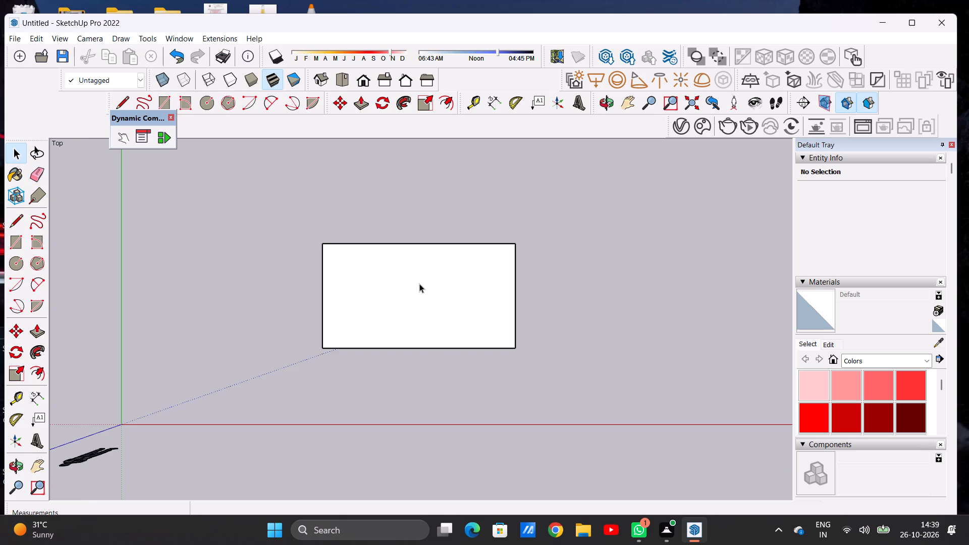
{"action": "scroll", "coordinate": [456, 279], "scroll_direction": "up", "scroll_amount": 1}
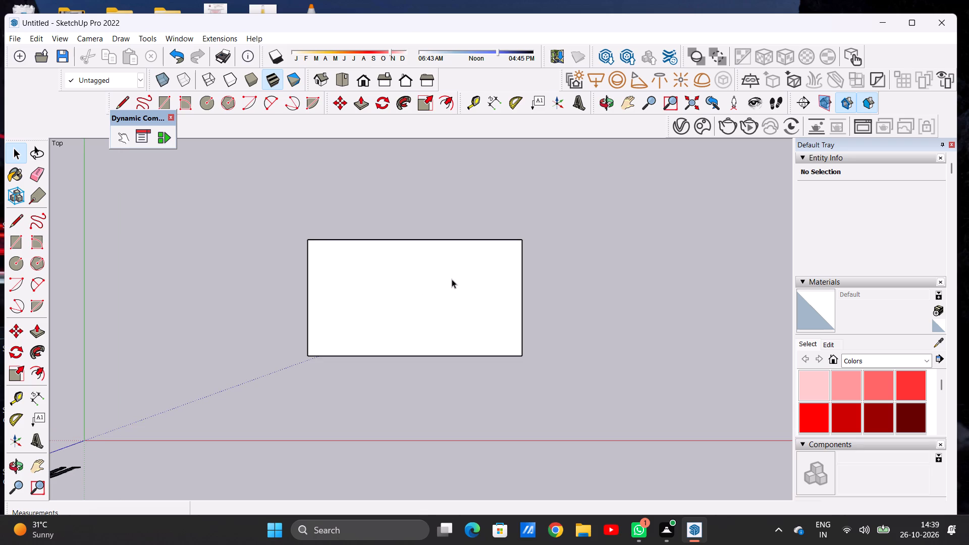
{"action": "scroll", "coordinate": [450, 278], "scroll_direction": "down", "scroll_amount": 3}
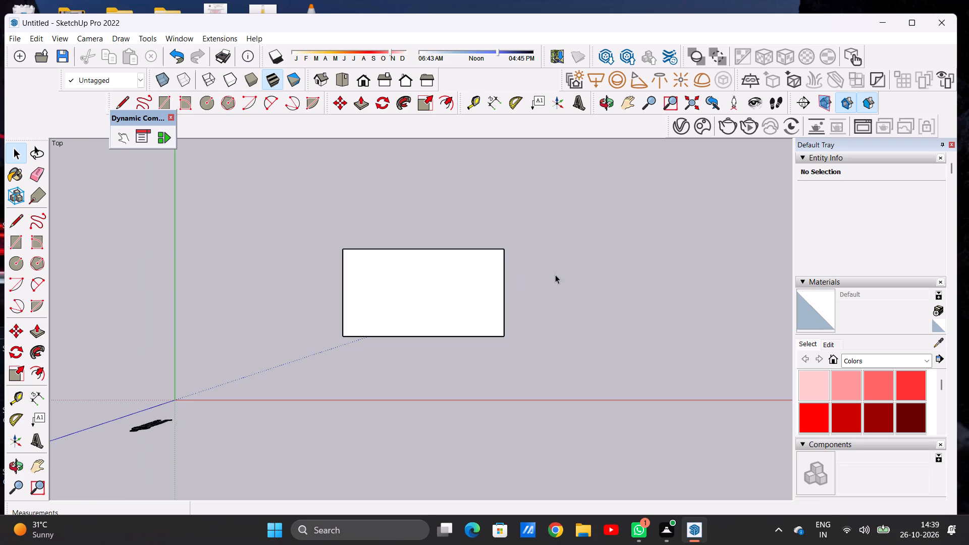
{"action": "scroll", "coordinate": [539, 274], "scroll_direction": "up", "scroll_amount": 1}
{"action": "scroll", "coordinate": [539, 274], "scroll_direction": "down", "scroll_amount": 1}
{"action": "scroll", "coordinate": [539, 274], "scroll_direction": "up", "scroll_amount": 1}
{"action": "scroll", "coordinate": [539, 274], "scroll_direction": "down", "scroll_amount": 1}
Draw a rectangle about 9' 1" by 2' 9" outward from the merged base's full right edge.
{"action": "scroll", "coordinate": [539, 274], "scroll_direction": "up", "scroll_amount": 1}
{"action": "scroll", "coordinate": [496, 274], "scroll_direction": "up", "scroll_amount": 7}
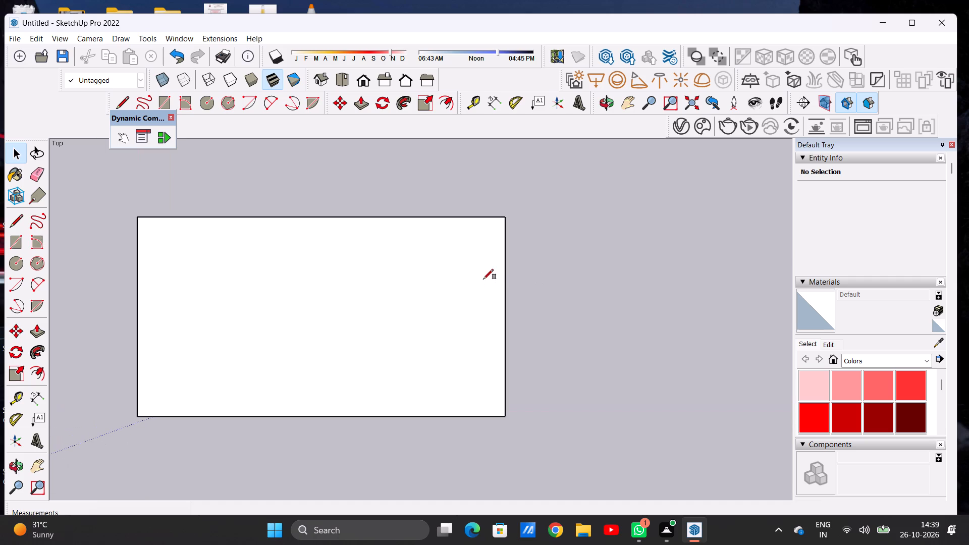
{"action": "key", "text": "r"}
{"action": "left_click", "coordinate": [506, 223]}
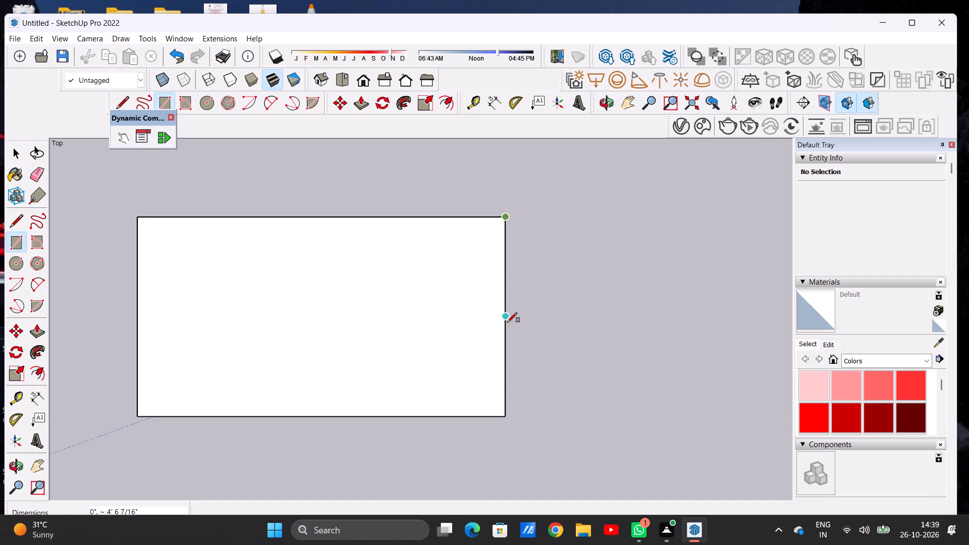
{"action": "left_click", "coordinate": [506, 412]}
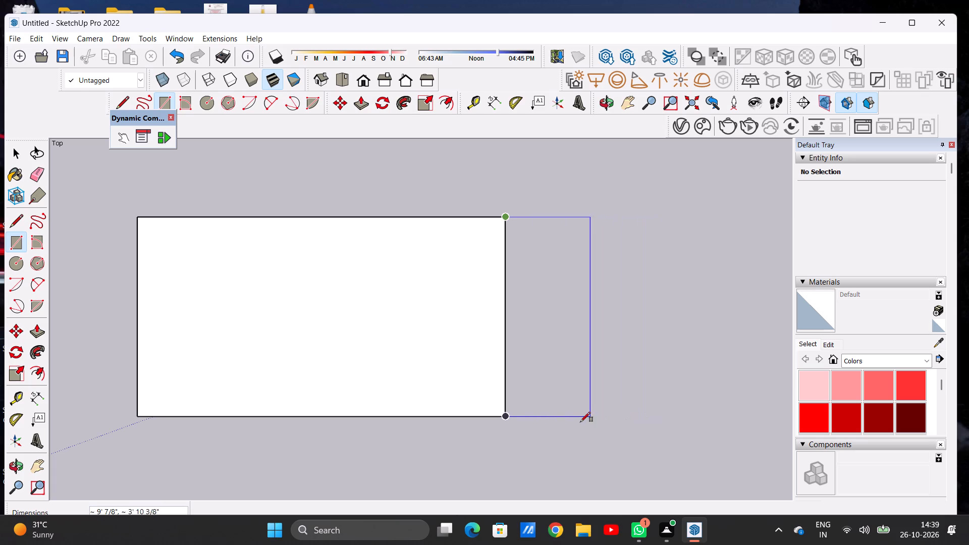
{"action": "left_click", "coordinate": [566, 422]}
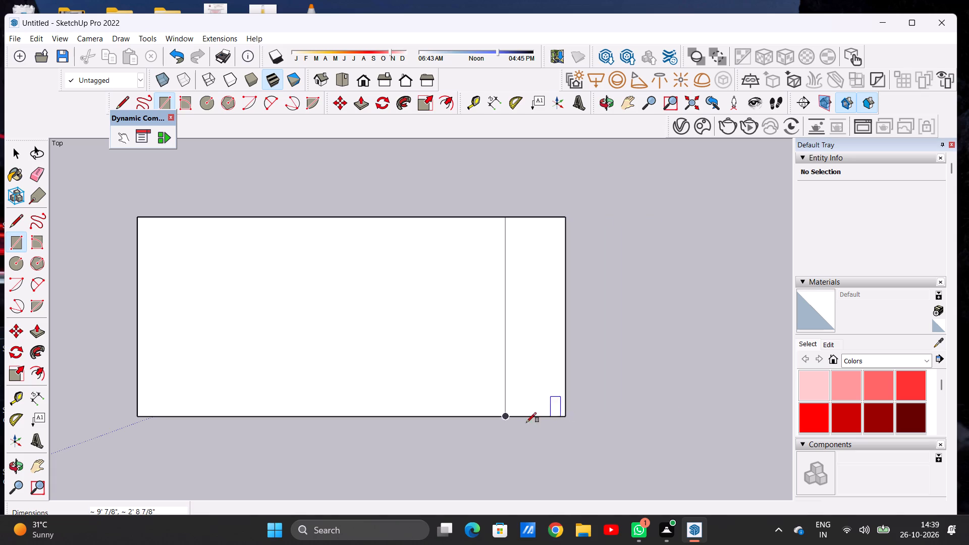
Draw a strip about 19' 6" by 1' 10" outward along the full upper edge of the widened base.
{"action": "scroll", "coordinate": [509, 421], "scroll_direction": "down", "scroll_amount": 7}
{"action": "scroll", "coordinate": [295, 318], "scroll_direction": "up", "scroll_amount": 5}
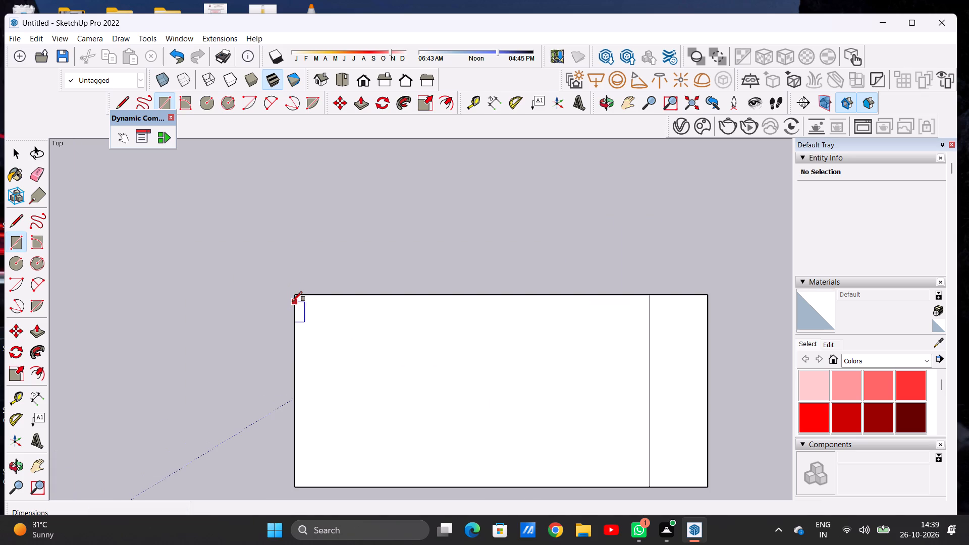
{"action": "left_click", "coordinate": [292, 299]}
{"action": "scroll", "coordinate": [300, 319], "scroll_direction": "down", "scroll_amount": 7}
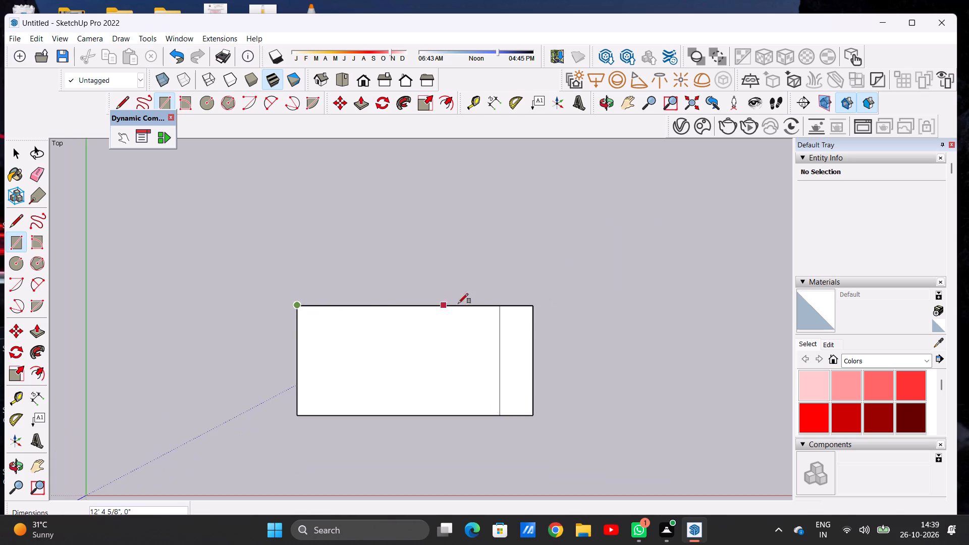
{"action": "scroll", "coordinate": [480, 303], "scroll_direction": "up", "scroll_amount": 6}
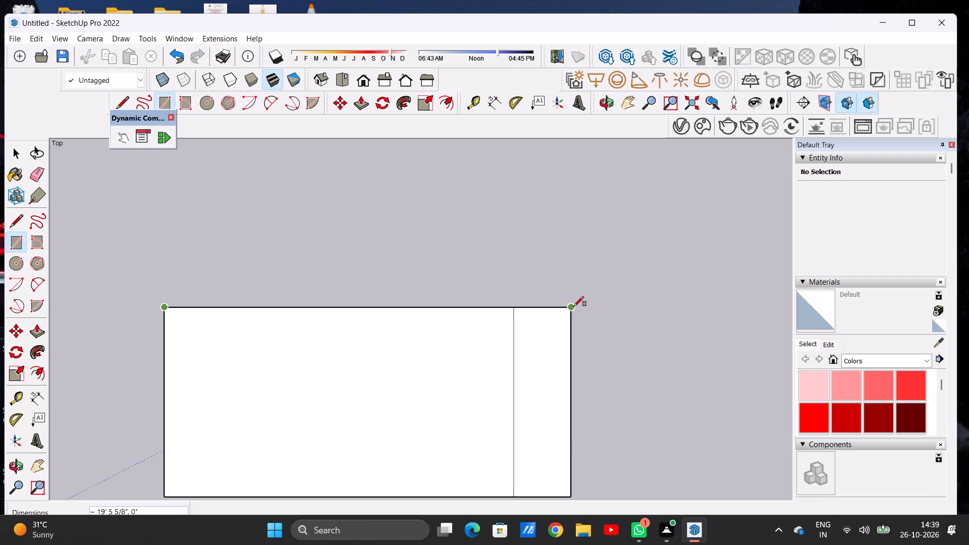
{"action": "left_click", "coordinate": [574, 306]}
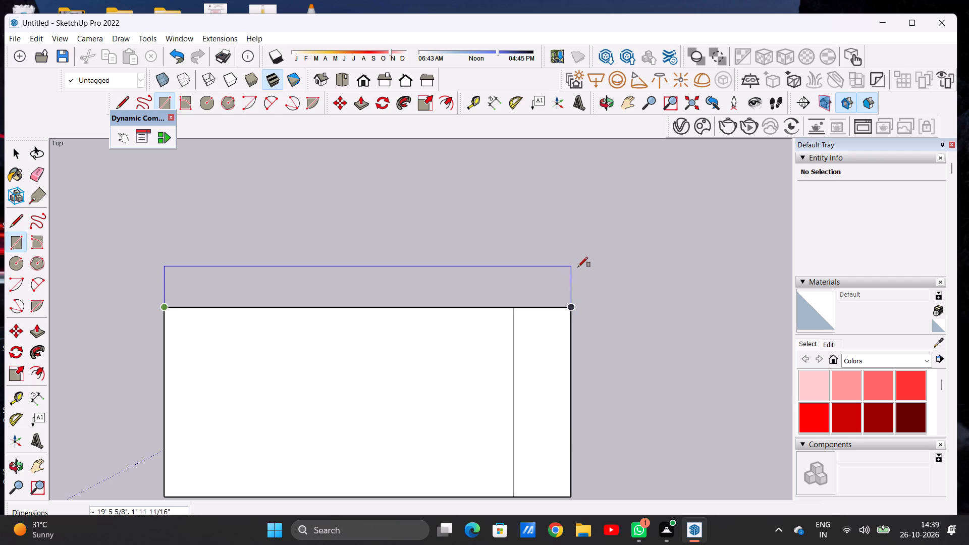
{"action": "left_click", "coordinate": [578, 268]}
{"action": "key", "text": "space"}
Erase the dividing lines left by the added right and upper strips to merge the base into one face.
{"action": "key", "text": "e"}
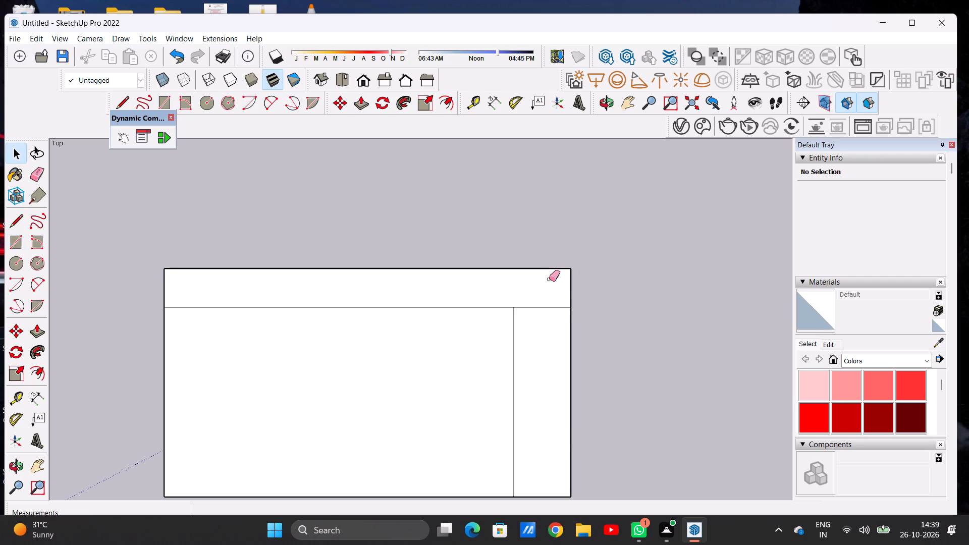
{"action": "left_click_drag", "start_coordinate": [529, 299], "coordinate": [529, 311]}
{"action": "left_click_drag", "start_coordinate": [516, 306], "coordinate": [516, 314]}
{"action": "left_click", "coordinate": [515, 314]}
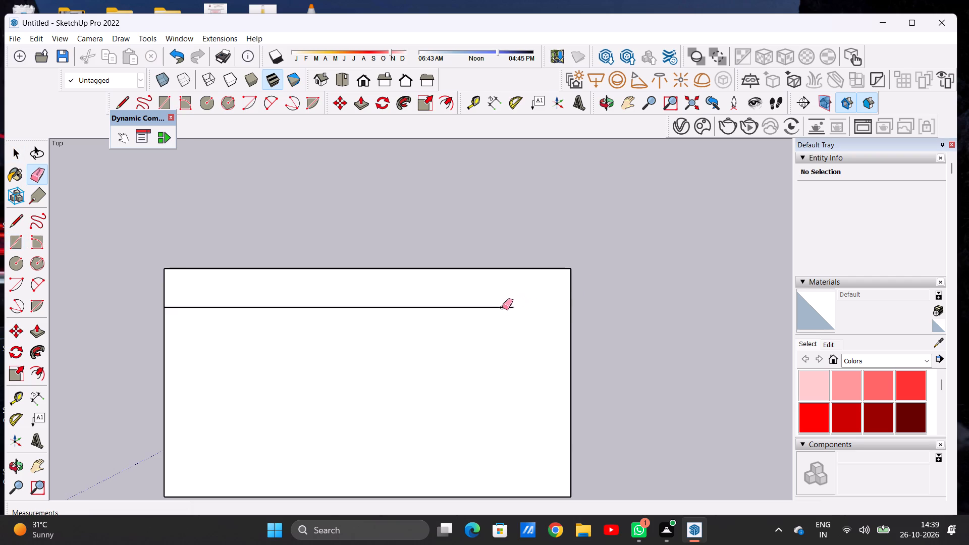
{"action": "left_click", "coordinate": [502, 307]}
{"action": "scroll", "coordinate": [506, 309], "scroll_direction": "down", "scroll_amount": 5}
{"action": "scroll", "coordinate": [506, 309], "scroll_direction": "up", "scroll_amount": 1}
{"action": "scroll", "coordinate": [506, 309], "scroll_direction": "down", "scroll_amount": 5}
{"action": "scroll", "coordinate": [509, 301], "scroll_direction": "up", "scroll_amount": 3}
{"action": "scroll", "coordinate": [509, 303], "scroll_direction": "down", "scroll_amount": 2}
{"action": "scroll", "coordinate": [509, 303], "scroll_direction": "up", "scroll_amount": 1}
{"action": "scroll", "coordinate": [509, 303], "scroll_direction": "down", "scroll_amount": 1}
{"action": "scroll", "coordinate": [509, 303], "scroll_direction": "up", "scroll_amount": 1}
Draw a rectangle about 10' 11" by 1' 5" outward from the merged base's full right edge.
{"action": "key", "text": "space"}
{"action": "scroll", "coordinate": [530, 318], "scroll_direction": "up", "scroll_amount": 5}
{"action": "key", "text": "r"}
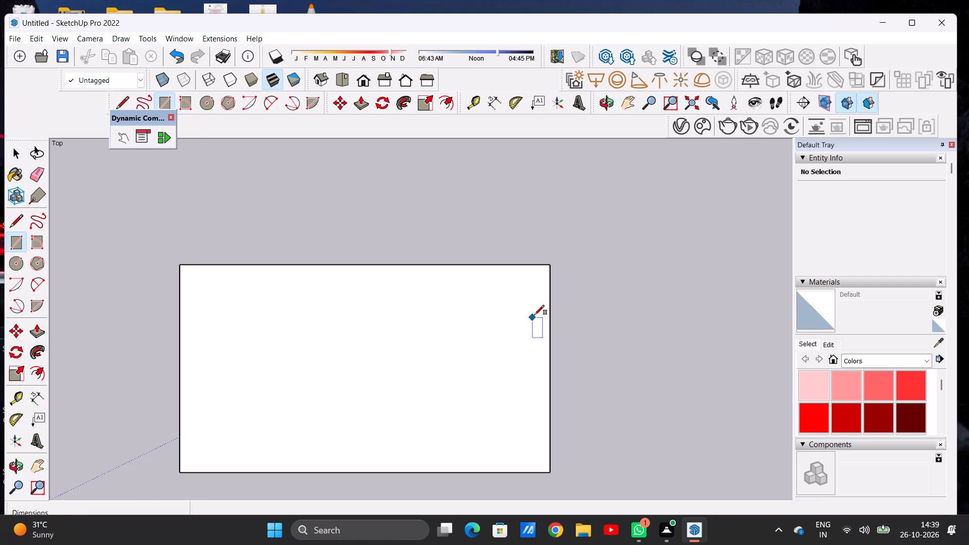
{"action": "left_click", "coordinate": [548, 267]}
{"action": "left_click", "coordinate": [553, 473]}
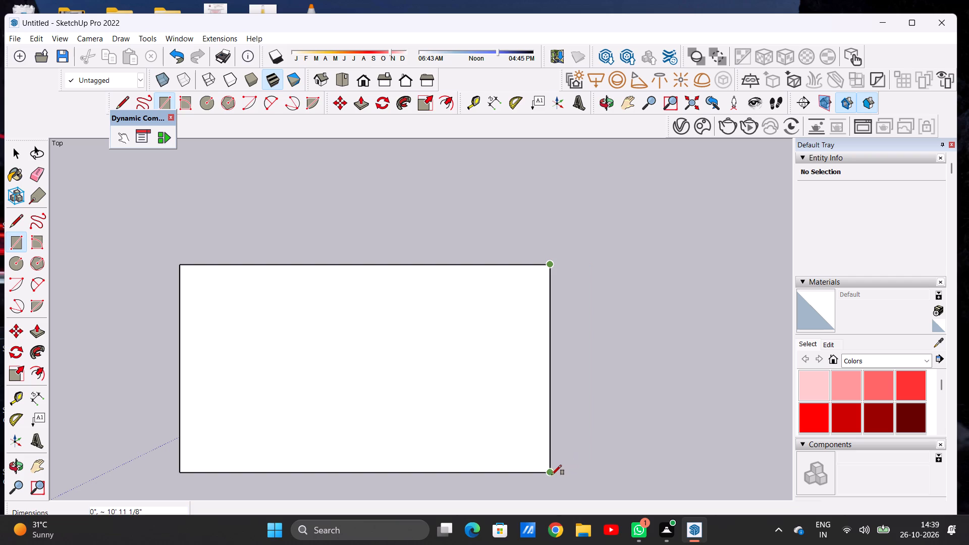
{"action": "left_click", "coordinate": [551, 474]}
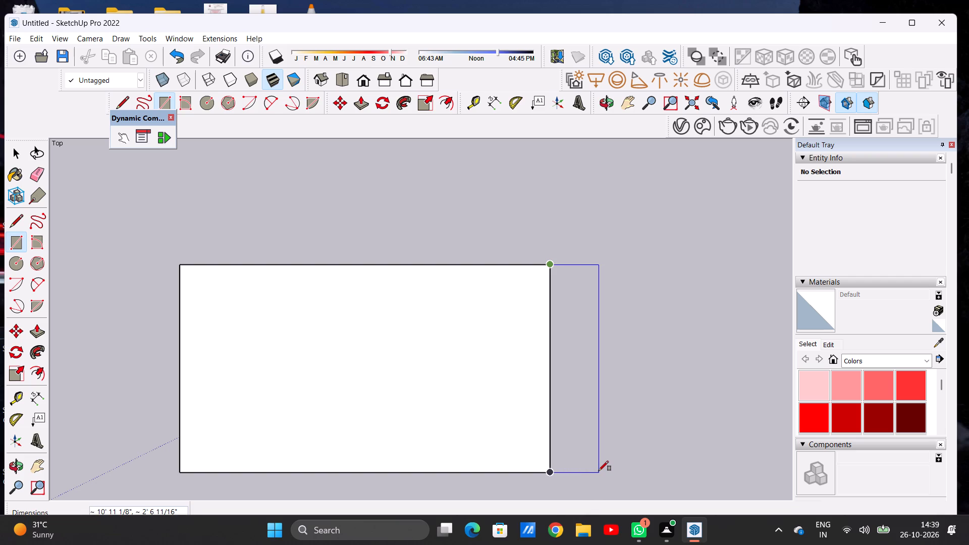
{"action": "left_click", "coordinate": [577, 469]}
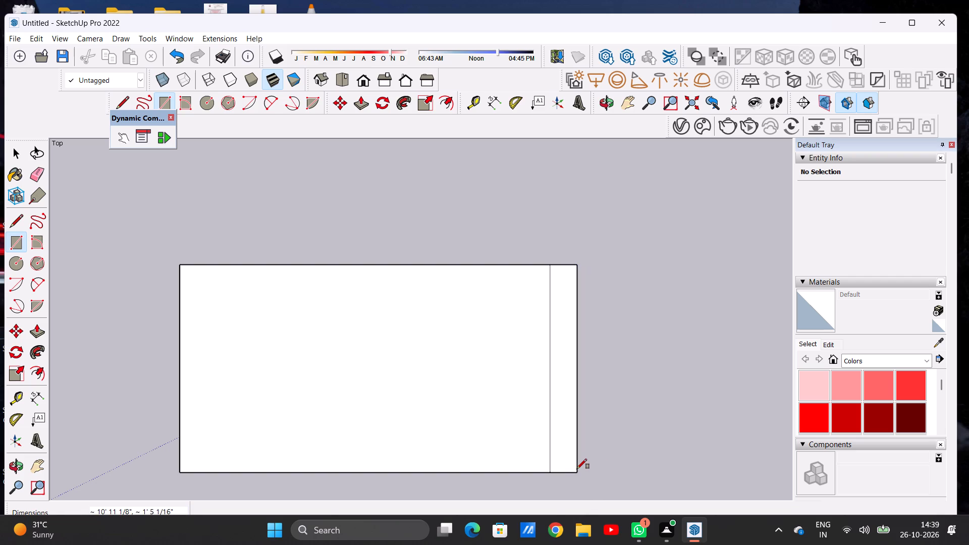
{"action": "key", "text": "space"}
Erase the vertical dividing line between the base and the added right strip.
{"action": "key", "text": "e"}
{"action": "scroll", "coordinate": [550, 444], "scroll_direction": "up", "scroll_amount": 5}
{"action": "left_click_drag", "start_coordinate": [554, 437], "coordinate": [544, 437]}
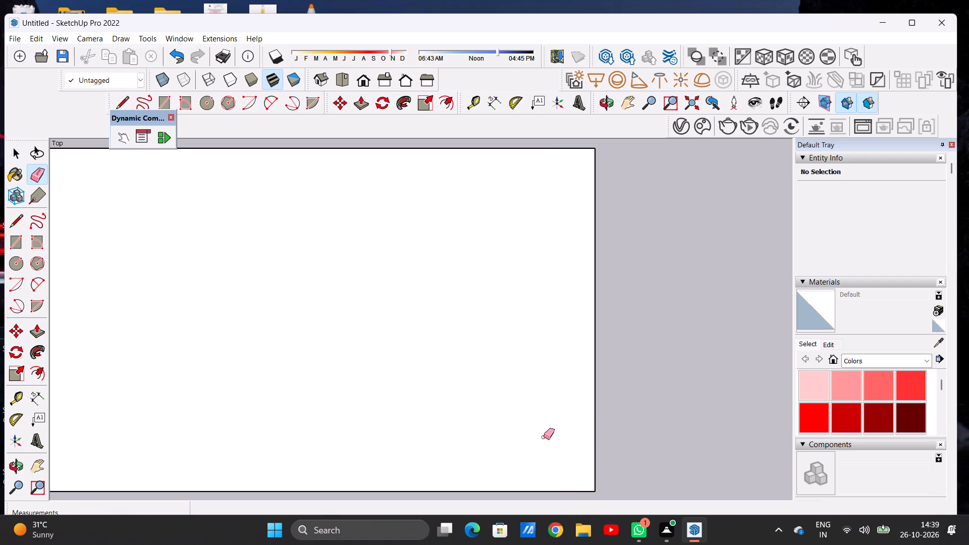
{"action": "key", "text": "space"}
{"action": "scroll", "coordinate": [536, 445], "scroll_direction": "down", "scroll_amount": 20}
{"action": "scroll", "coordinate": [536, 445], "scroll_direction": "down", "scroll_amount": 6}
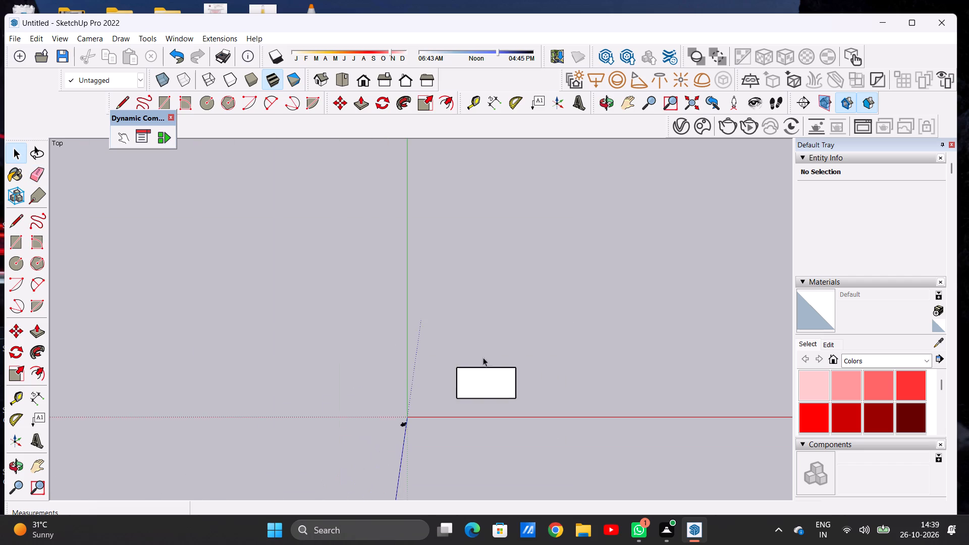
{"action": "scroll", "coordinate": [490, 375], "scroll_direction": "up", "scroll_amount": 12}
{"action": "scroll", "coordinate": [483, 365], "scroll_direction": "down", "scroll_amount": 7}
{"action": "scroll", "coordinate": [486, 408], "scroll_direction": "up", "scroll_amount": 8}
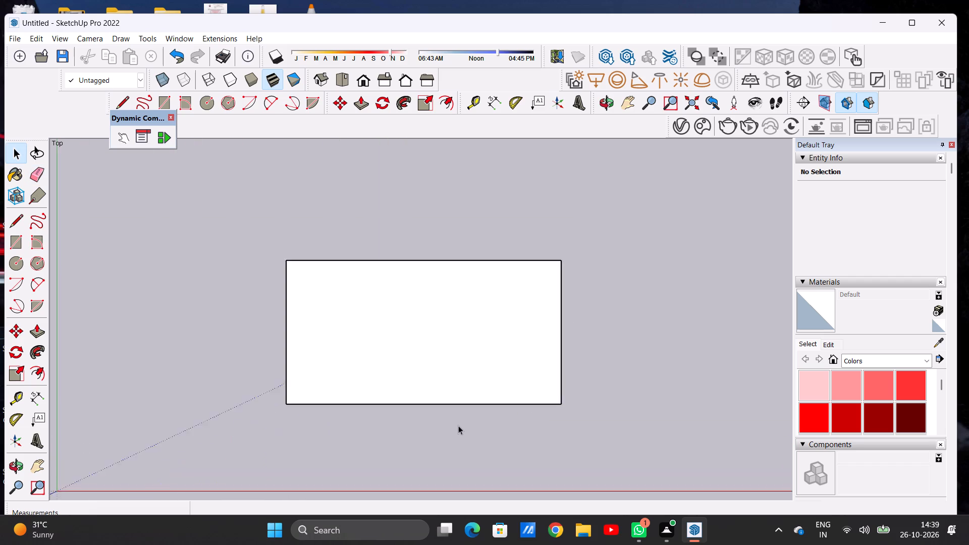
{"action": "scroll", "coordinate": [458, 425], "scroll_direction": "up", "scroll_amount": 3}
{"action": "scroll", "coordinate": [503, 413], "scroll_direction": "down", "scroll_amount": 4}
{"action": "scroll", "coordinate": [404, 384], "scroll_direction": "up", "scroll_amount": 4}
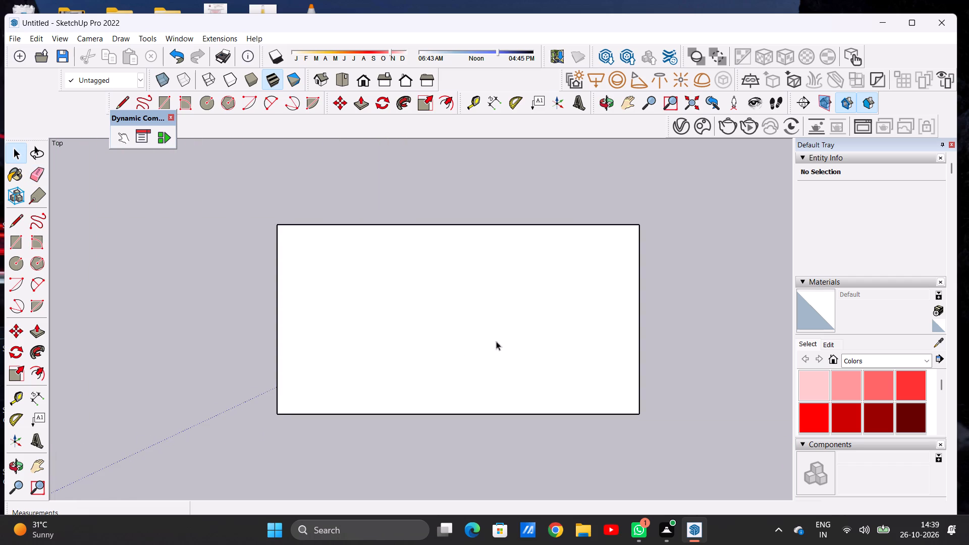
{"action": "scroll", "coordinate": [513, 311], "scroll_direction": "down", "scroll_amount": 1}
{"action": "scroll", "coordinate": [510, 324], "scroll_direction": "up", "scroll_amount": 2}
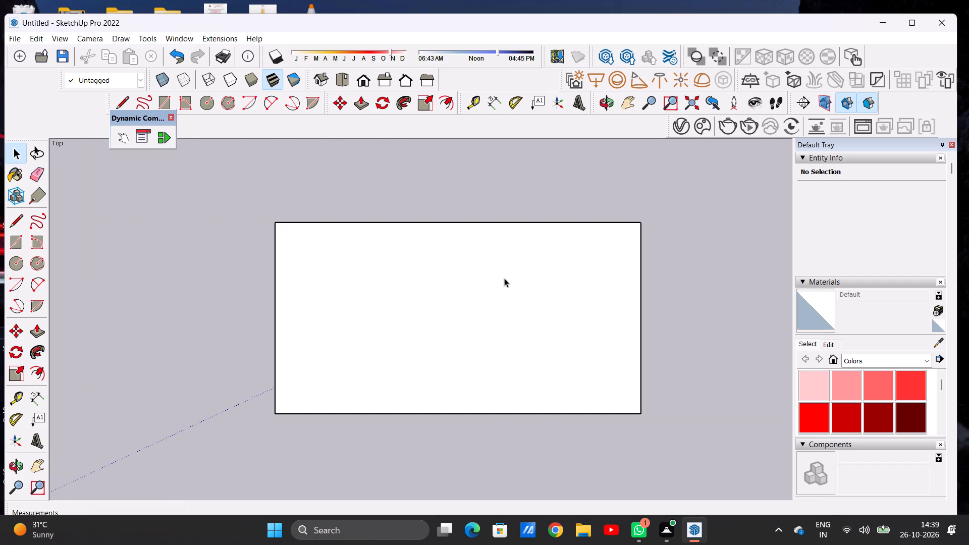
Orbit around the merged base to examine it from an oblique angle.
{"action": "left_click", "coordinate": [600, 106]}
{"action": "scroll", "coordinate": [582, 223], "scroll_direction": "down", "scroll_amount": 3}
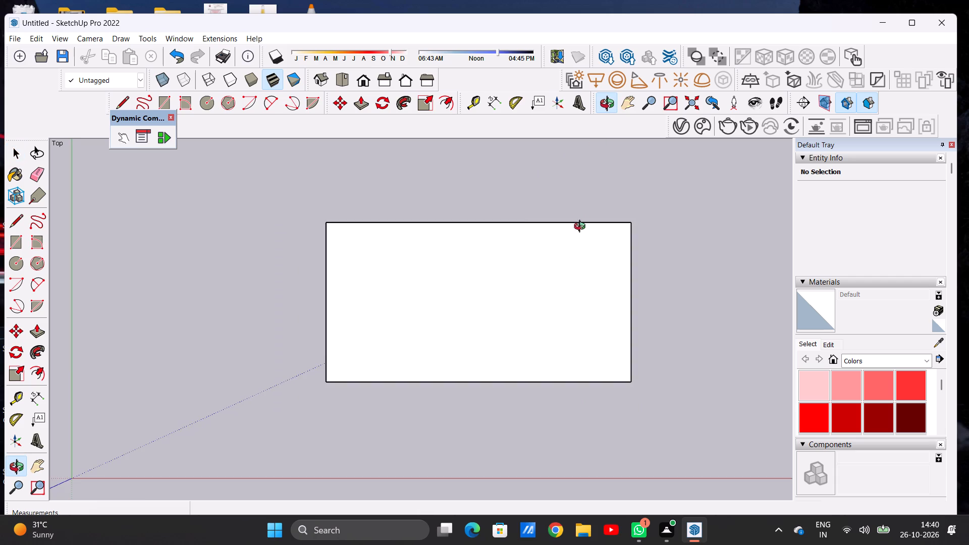
{"action": "scroll", "coordinate": [575, 298], "scroll_direction": "up", "scroll_amount": 4}
{"action": "left_click_drag", "start_coordinate": [580, 375], "coordinate": [586, 275]}
{"action": "scroll", "coordinate": [586, 283], "scroll_direction": "down", "scroll_amount": 4}
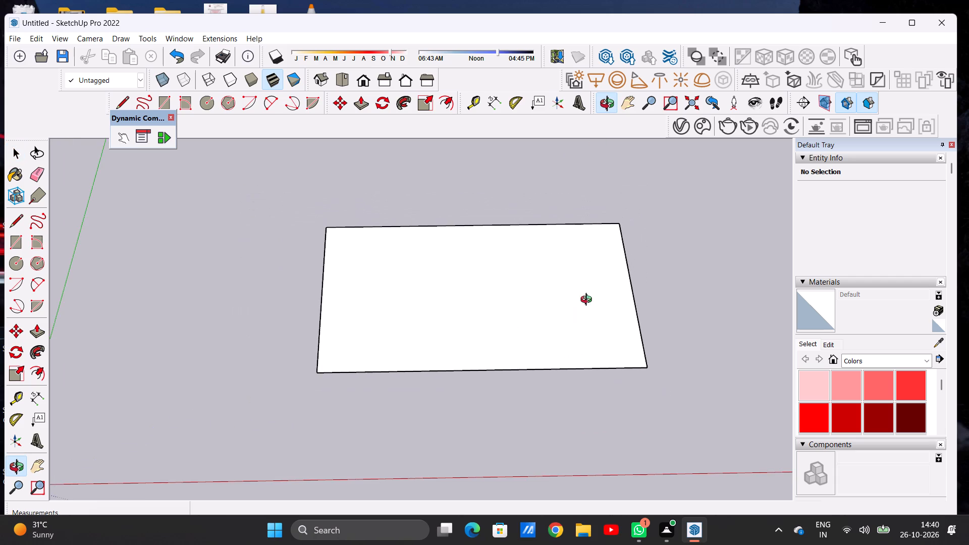
{"action": "left_click_drag", "start_coordinate": [588, 338], "coordinate": [578, 290]}
{"action": "scroll", "coordinate": [448, 310], "scroll_direction": "down", "scroll_amount": 2}
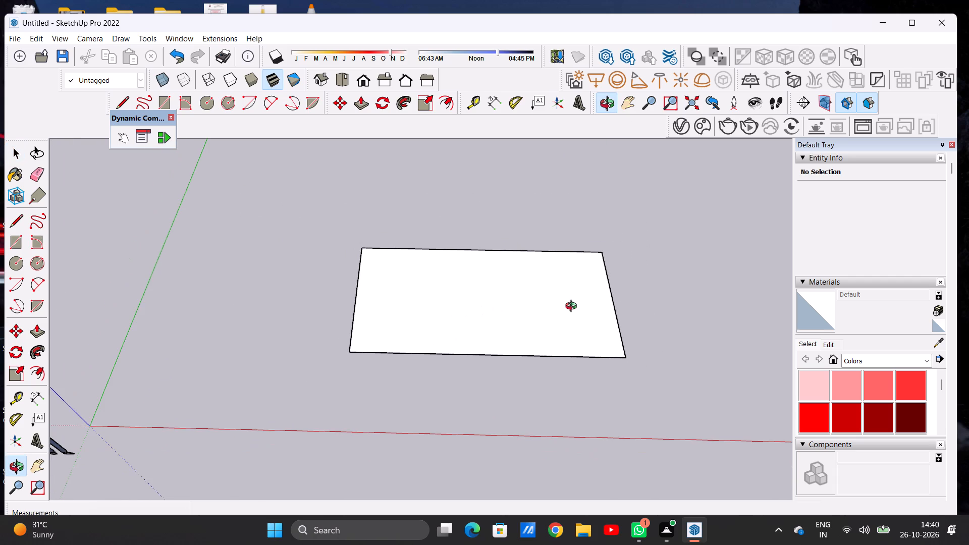
{"action": "scroll", "coordinate": [573, 307], "scroll_direction": "up", "scroll_amount": 4}
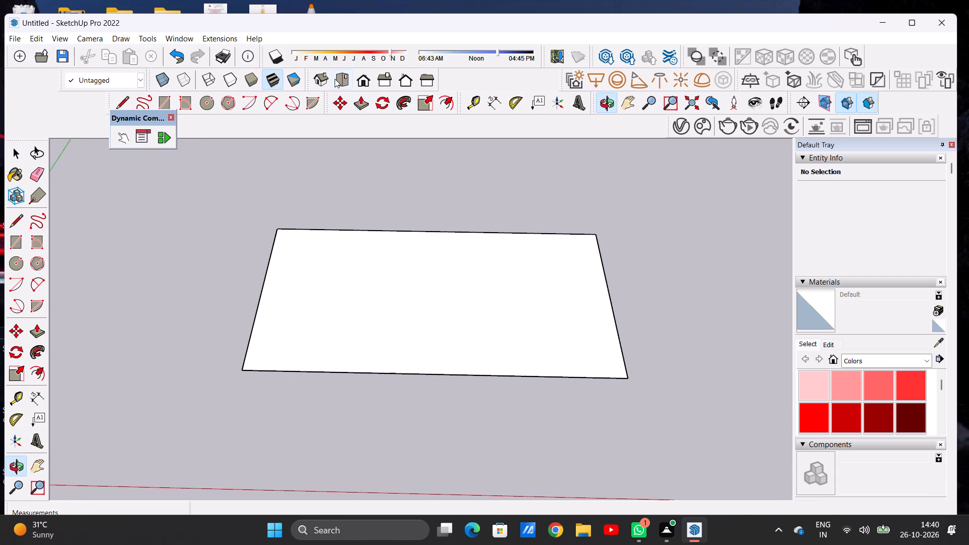
In the top view, draw a rectangle about 10' 11" long outward from the base's full right edge.
{"action": "left_click", "coordinate": [346, 79]}
{"action": "scroll", "coordinate": [323, 230], "scroll_direction": "down", "scroll_amount": 2}
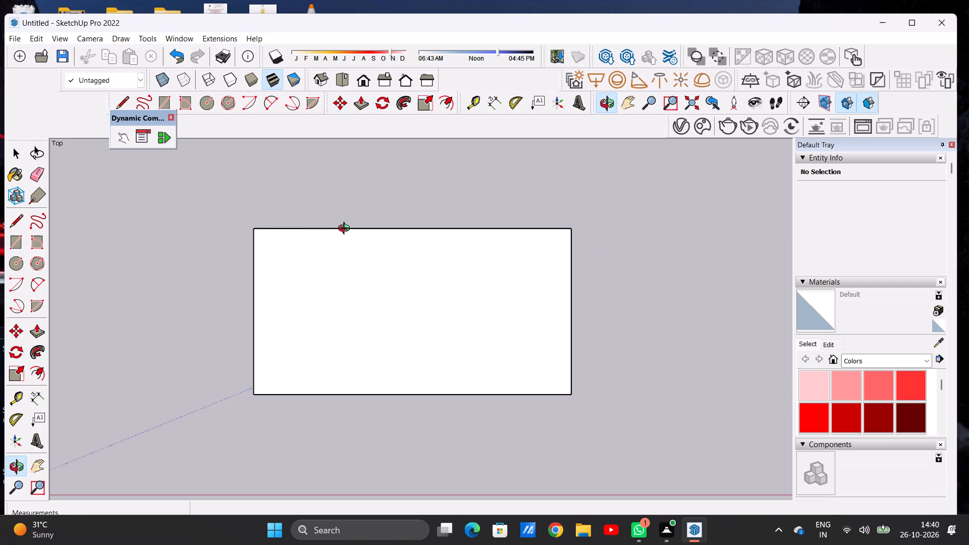
{"action": "key", "text": "r"}
{"action": "left_click", "coordinate": [546, 227]}
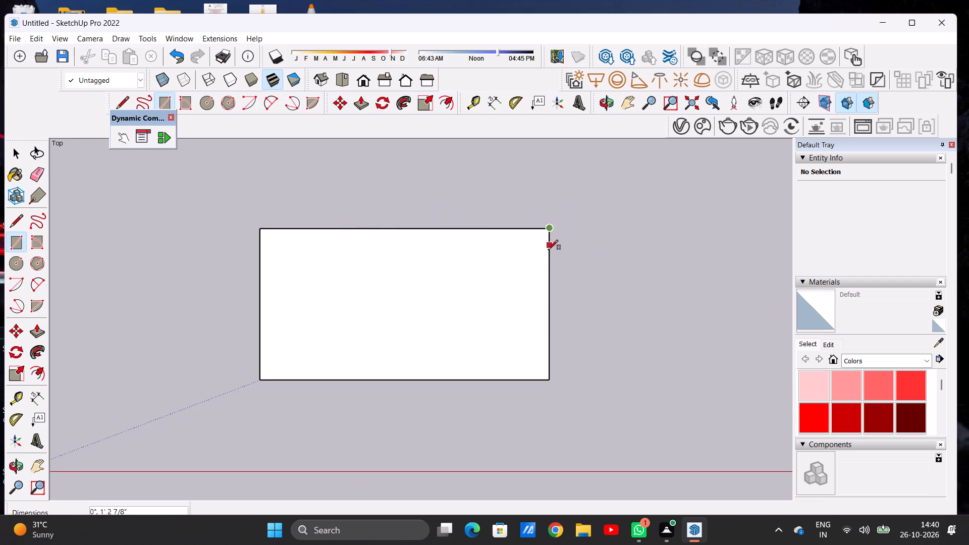
{"action": "left_click", "coordinate": [545, 380]}
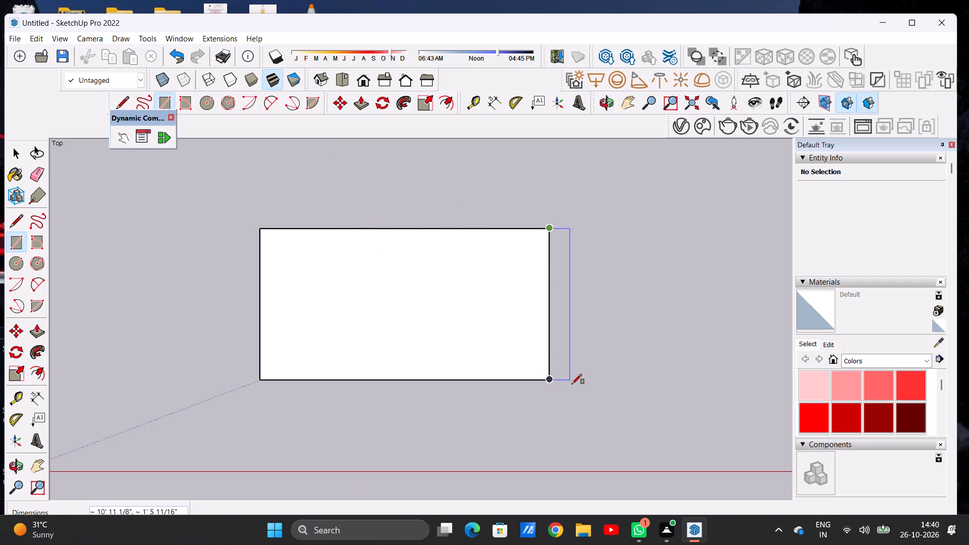
{"action": "left_click", "coordinate": [587, 385]}
{"action": "key", "text": "space"}
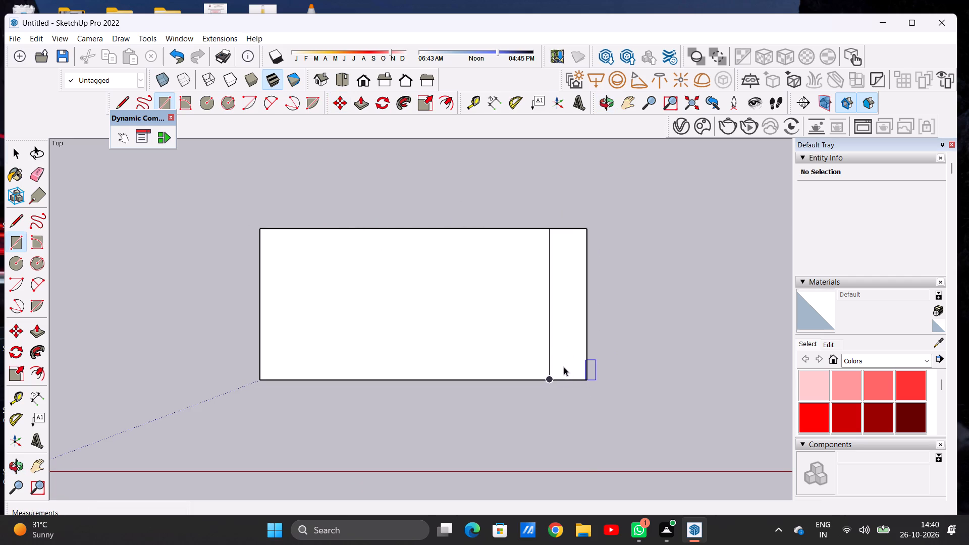
Erase the vertical dividing line between the base and the newly added right strip.
{"action": "key", "text": "e"}
{"action": "left_click_drag", "start_coordinate": [558, 343], "coordinate": [529, 341]}
{"action": "key", "text": "space"}
{"action": "scroll", "coordinate": [494, 343], "scroll_direction": "down", "scroll_amount": 3}
{"action": "scroll", "coordinate": [532, 328], "scroll_direction": "up", "scroll_amount": 5}
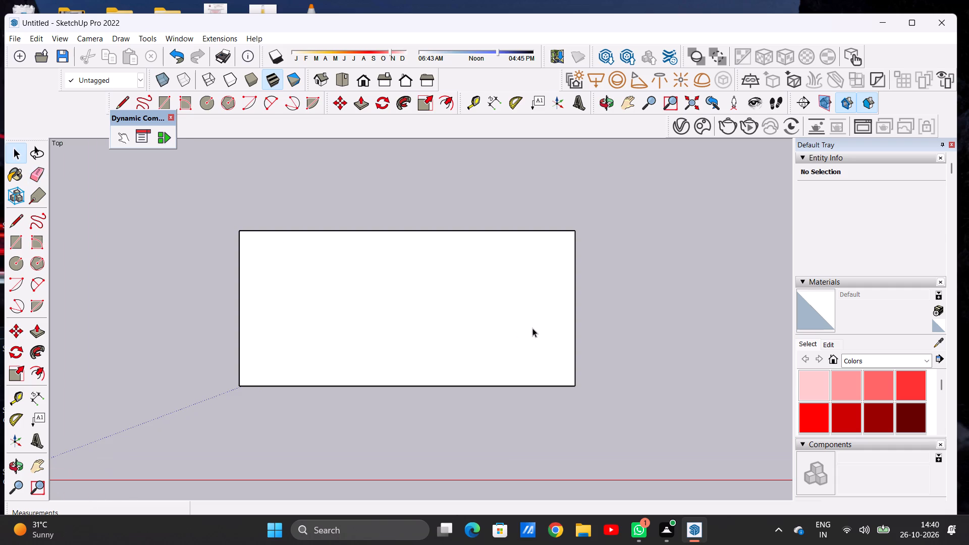
Push/Pull the merged base face upward about 10 7/8" to form a slab.
{"action": "left_click", "coordinate": [600, 104]}
{"action": "left_click_drag", "start_coordinate": [523, 409], "coordinate": [526, 329]}
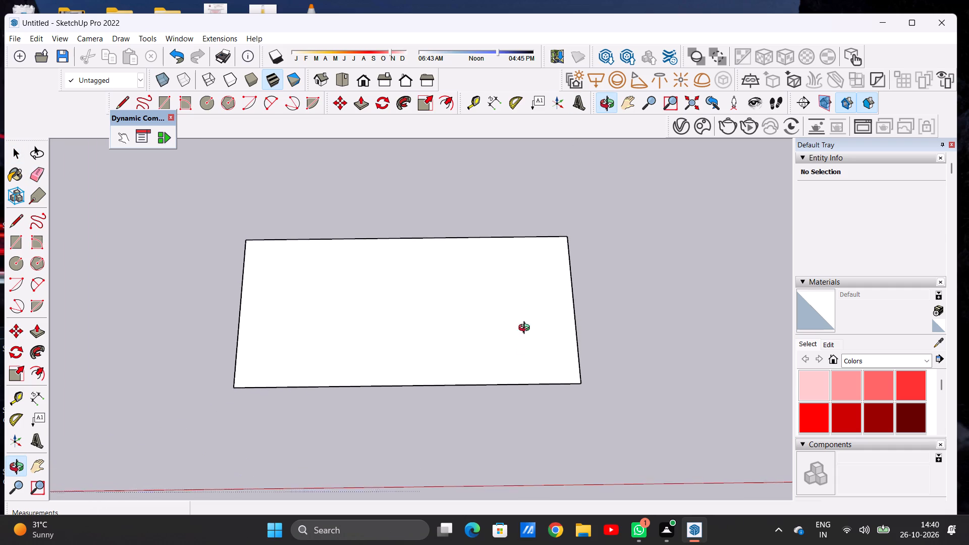
{"action": "left_click_drag", "start_coordinate": [526, 329], "coordinate": [526, 292]}
{"action": "scroll", "coordinate": [527, 299], "scroll_direction": "down", "scroll_amount": 3}
{"action": "scroll", "coordinate": [522, 340], "scroll_direction": "up", "scroll_amount": 3}
{"action": "left_click_drag", "start_coordinate": [511, 372], "coordinate": [506, 349]}
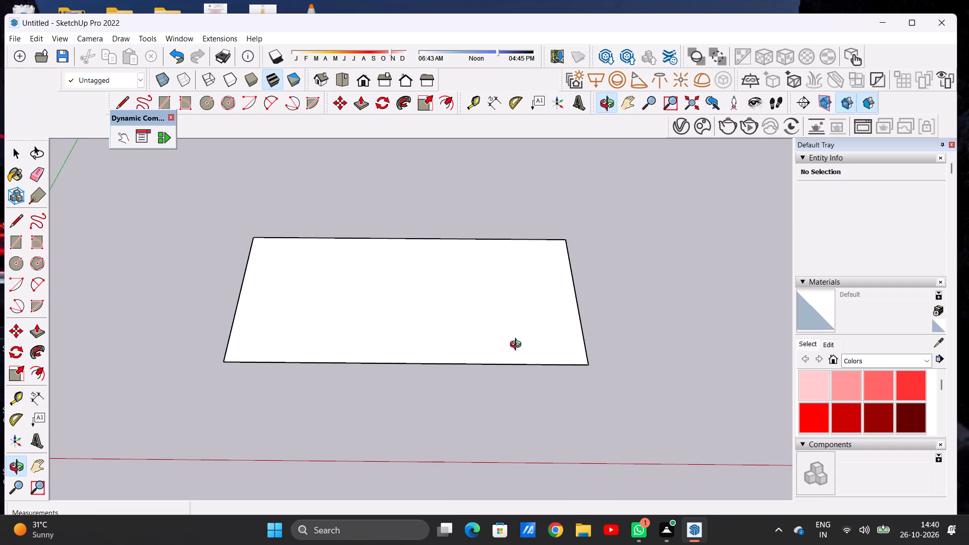
{"action": "scroll", "coordinate": [522, 346], "scroll_direction": "up", "scroll_amount": 4}
{"action": "key", "text": "p"}
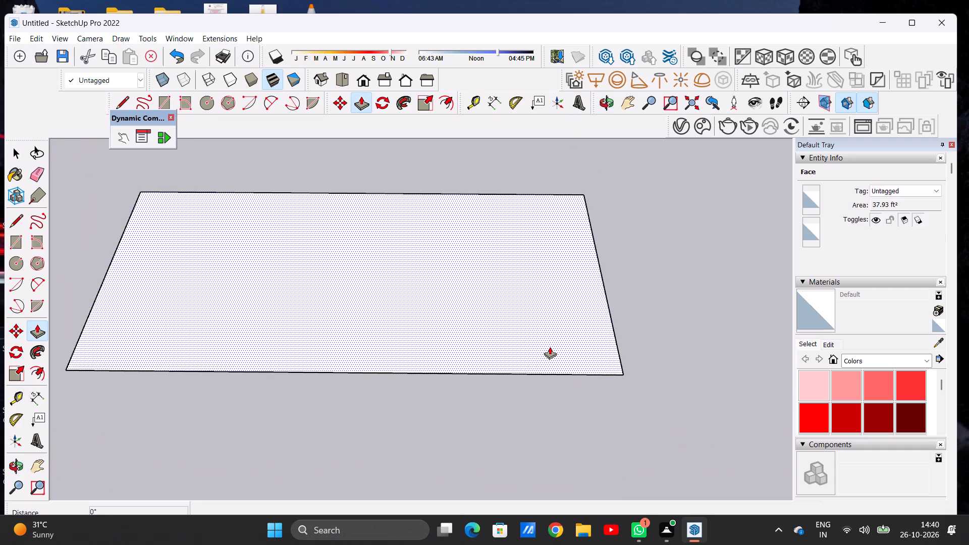
{"action": "left_click", "coordinate": [550, 347]}
{"action": "scroll", "coordinate": [554, 342], "scroll_direction": "down", "scroll_amount": 3}
{"action": "scroll", "coordinate": [574, 346], "scroll_direction": "up", "scroll_amount": 3}
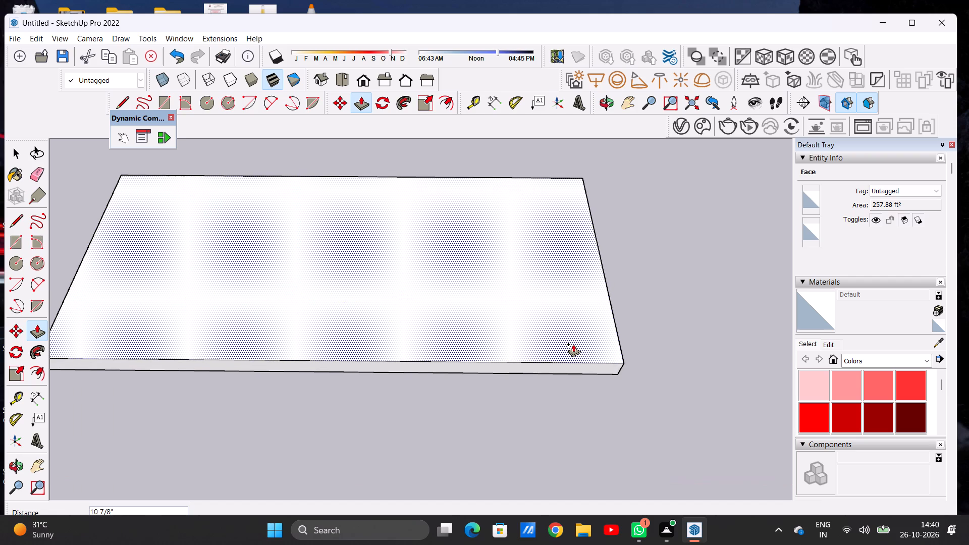
{"action": "left_click", "coordinate": [573, 344]}
{"action": "key", "text": "space"}
{"action": "scroll", "coordinate": [551, 356], "scroll_direction": "down", "scroll_amount": 6}
{"action": "scroll", "coordinate": [549, 351], "scroll_direction": "up", "scroll_amount": 3}
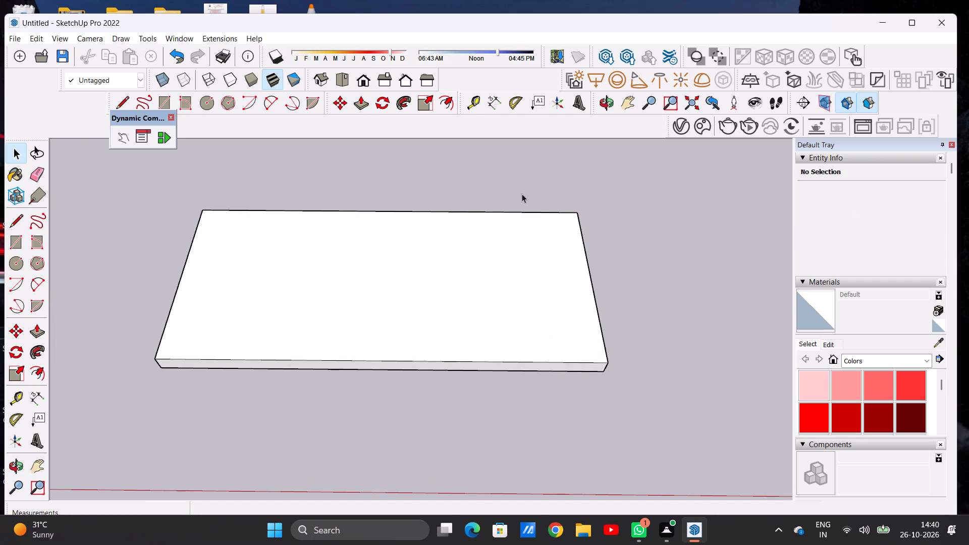
Orbit around the raised slab to examine its faces and thickness, ending in the top view.
{"action": "left_click", "coordinate": [605, 104]}
{"action": "left_click_drag", "start_coordinate": [558, 347], "coordinate": [550, 280]}
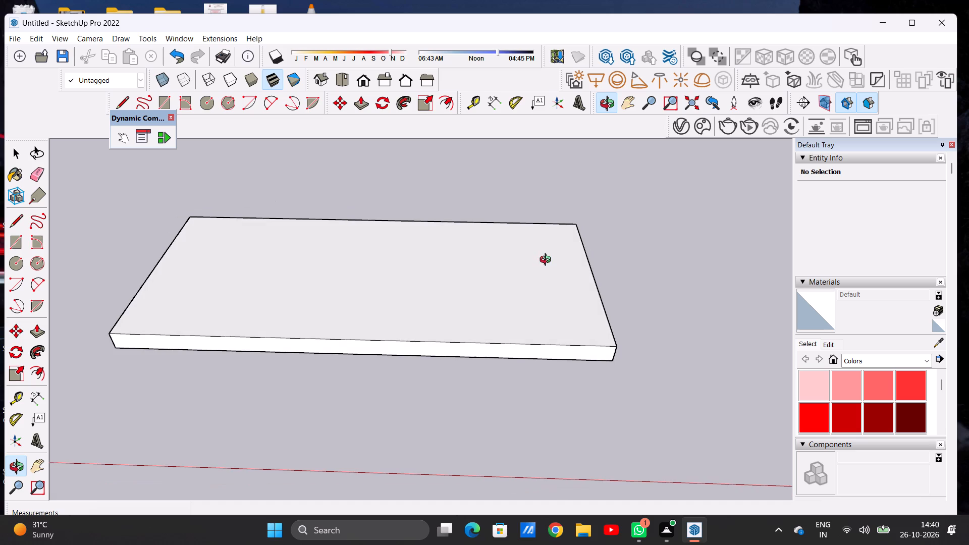
{"action": "left_click_drag", "start_coordinate": [531, 369], "coordinate": [556, 413]}
{"action": "left_click_drag", "start_coordinate": [534, 300], "coordinate": [534, 344]}
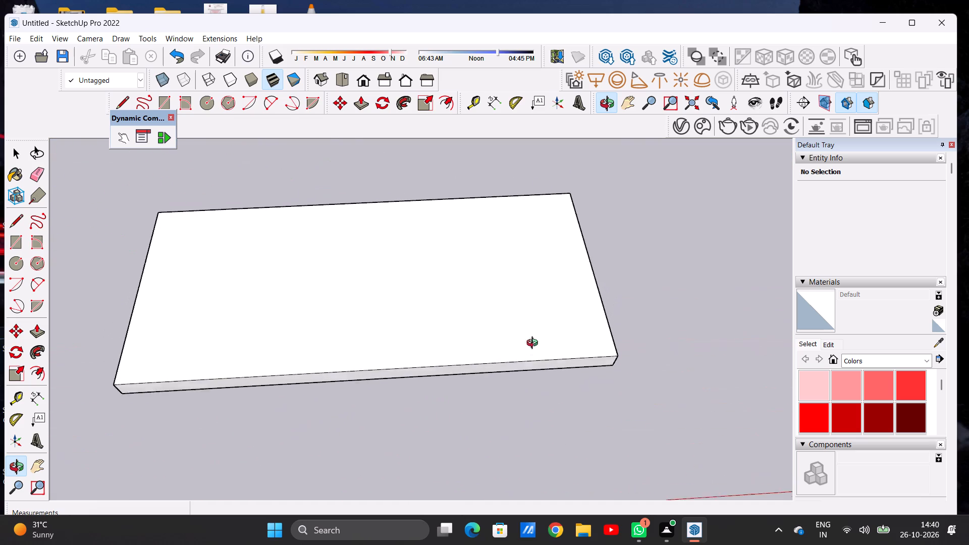
{"action": "left_click_drag", "start_coordinate": [534, 344], "coordinate": [528, 431]}
{"action": "scroll", "coordinate": [544, 376], "scroll_direction": "down", "scroll_amount": 7}
{"action": "left_click_drag", "start_coordinate": [529, 329], "coordinate": [531, 355]}
{"action": "scroll", "coordinate": [542, 369], "scroll_direction": "up", "scroll_amount": 6}
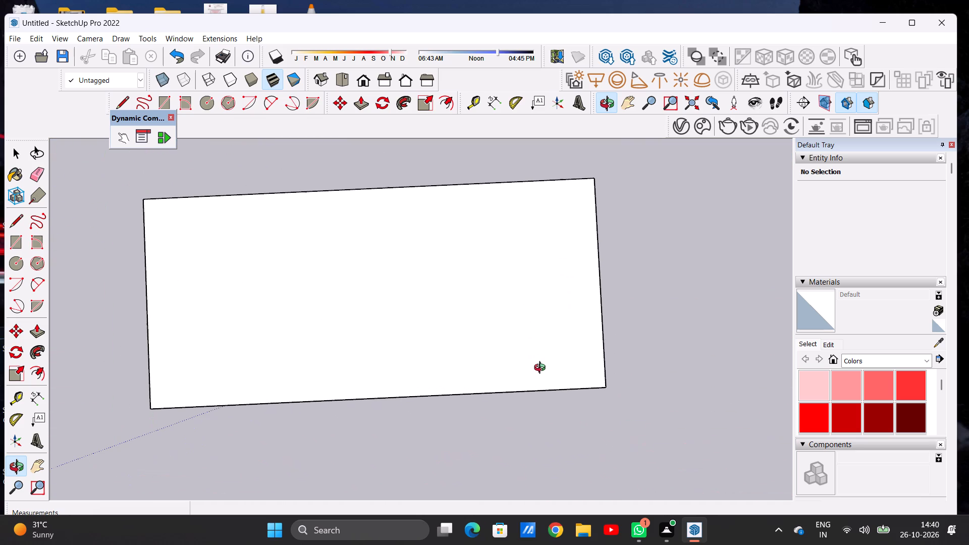
{"action": "left_click", "coordinate": [339, 84]}
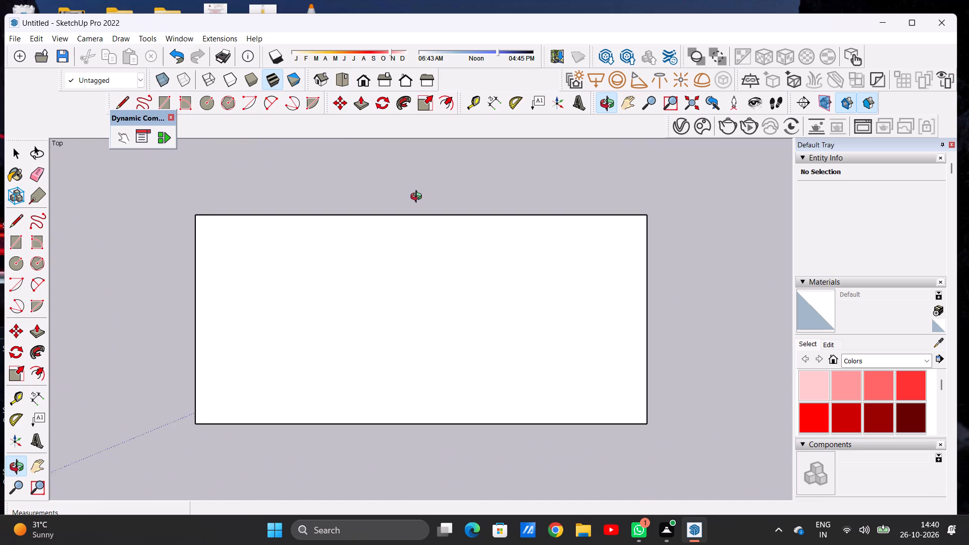
{"action": "scroll", "coordinate": [411, 203], "scroll_direction": "down", "scroll_amount": 7}
{"action": "scroll", "coordinate": [447, 238], "scroll_direction": "up", "scroll_amount": 3}
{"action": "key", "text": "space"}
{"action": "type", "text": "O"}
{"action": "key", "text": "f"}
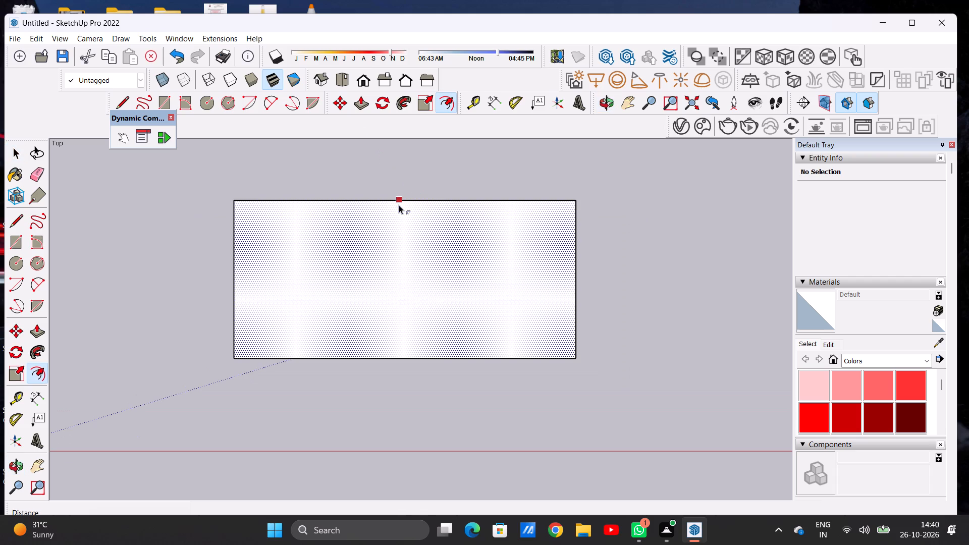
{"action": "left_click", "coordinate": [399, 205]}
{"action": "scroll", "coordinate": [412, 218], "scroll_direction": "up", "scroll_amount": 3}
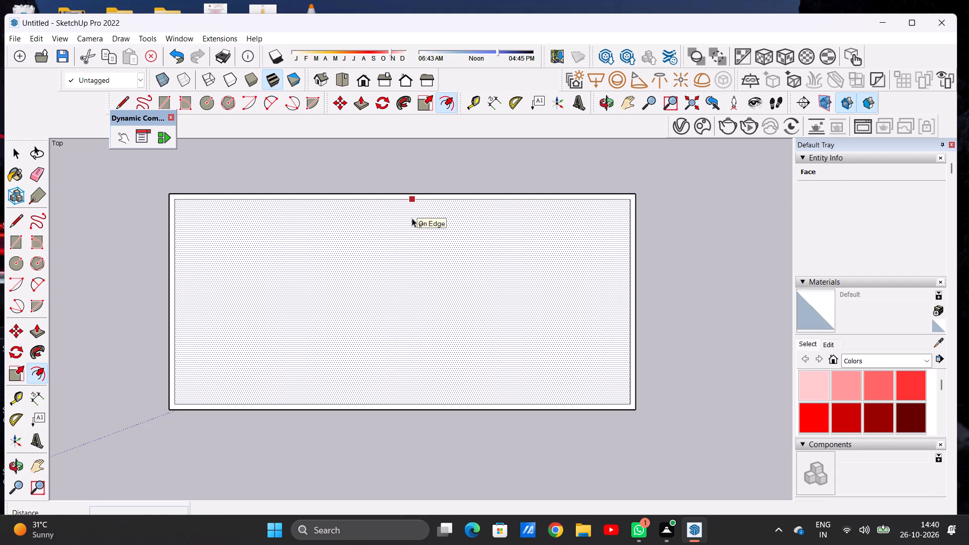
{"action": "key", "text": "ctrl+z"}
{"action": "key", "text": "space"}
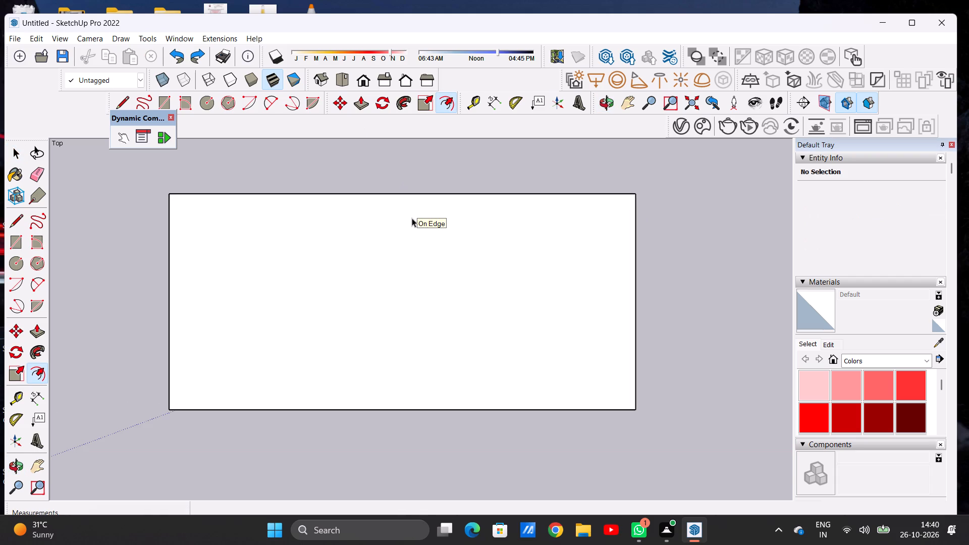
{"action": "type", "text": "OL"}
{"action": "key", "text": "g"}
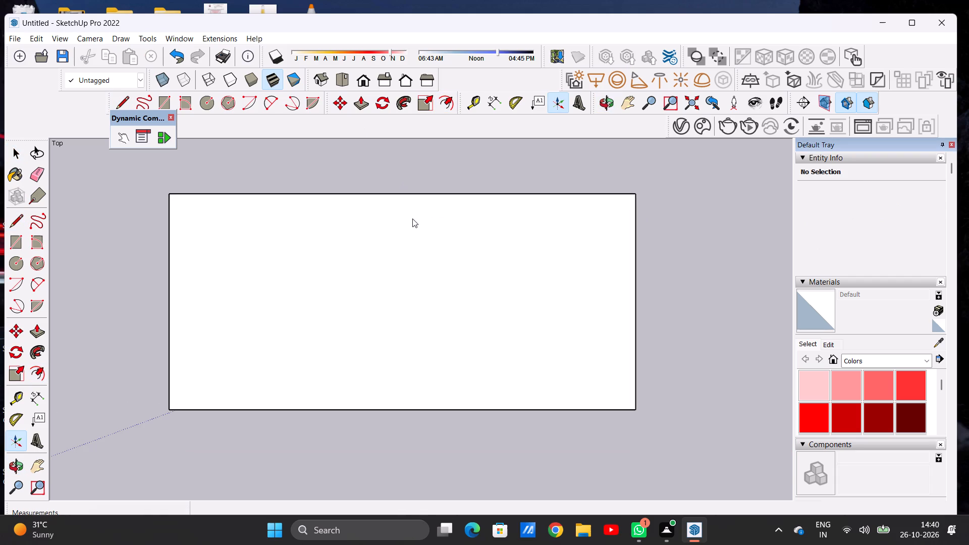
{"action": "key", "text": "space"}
Offset the slab's top face outline inward by about 6 3/4" to create an inner rectangle.
{"action": "type", "text": "O"}
{"action": "key", "text": "f"}
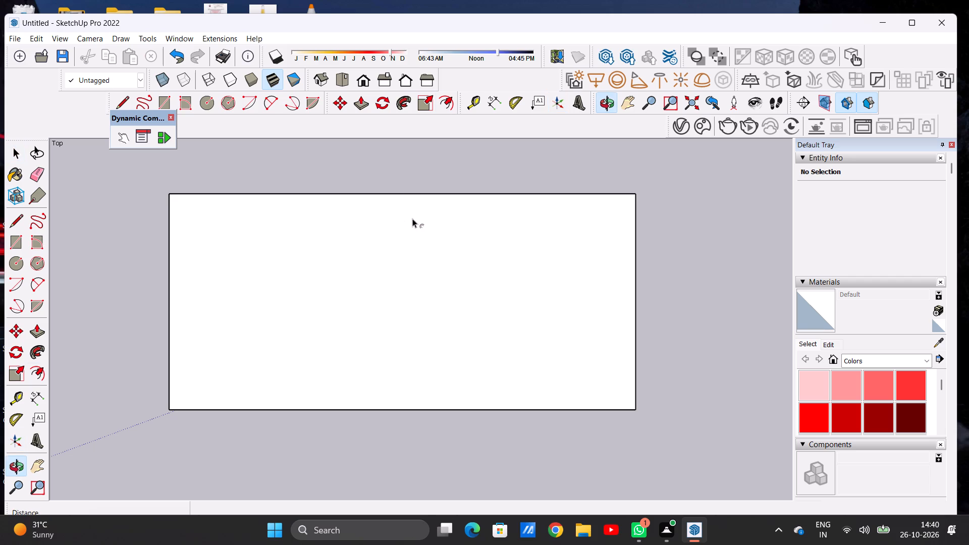
{"action": "left_click", "coordinate": [376, 206]}
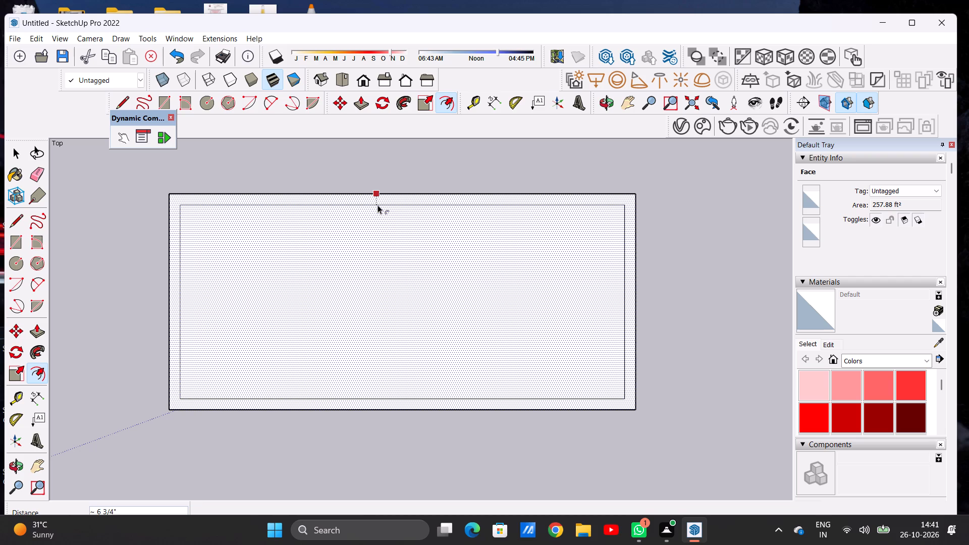
{"action": "left_click", "coordinate": [378, 205]}
{"action": "key", "text": "space"}
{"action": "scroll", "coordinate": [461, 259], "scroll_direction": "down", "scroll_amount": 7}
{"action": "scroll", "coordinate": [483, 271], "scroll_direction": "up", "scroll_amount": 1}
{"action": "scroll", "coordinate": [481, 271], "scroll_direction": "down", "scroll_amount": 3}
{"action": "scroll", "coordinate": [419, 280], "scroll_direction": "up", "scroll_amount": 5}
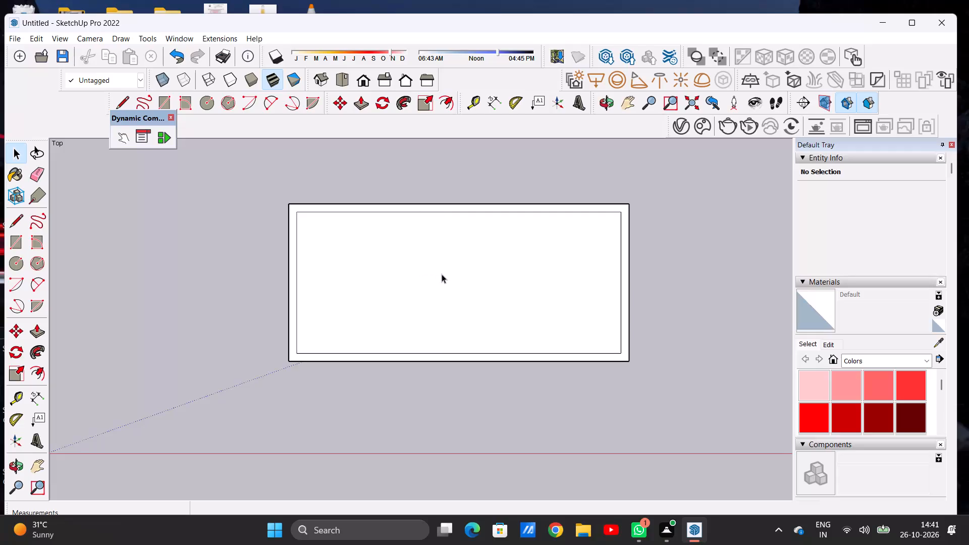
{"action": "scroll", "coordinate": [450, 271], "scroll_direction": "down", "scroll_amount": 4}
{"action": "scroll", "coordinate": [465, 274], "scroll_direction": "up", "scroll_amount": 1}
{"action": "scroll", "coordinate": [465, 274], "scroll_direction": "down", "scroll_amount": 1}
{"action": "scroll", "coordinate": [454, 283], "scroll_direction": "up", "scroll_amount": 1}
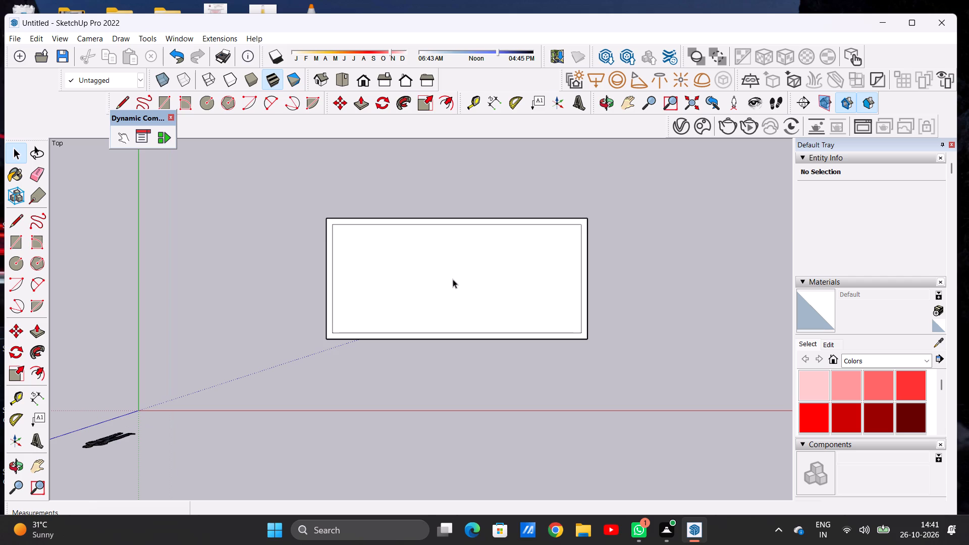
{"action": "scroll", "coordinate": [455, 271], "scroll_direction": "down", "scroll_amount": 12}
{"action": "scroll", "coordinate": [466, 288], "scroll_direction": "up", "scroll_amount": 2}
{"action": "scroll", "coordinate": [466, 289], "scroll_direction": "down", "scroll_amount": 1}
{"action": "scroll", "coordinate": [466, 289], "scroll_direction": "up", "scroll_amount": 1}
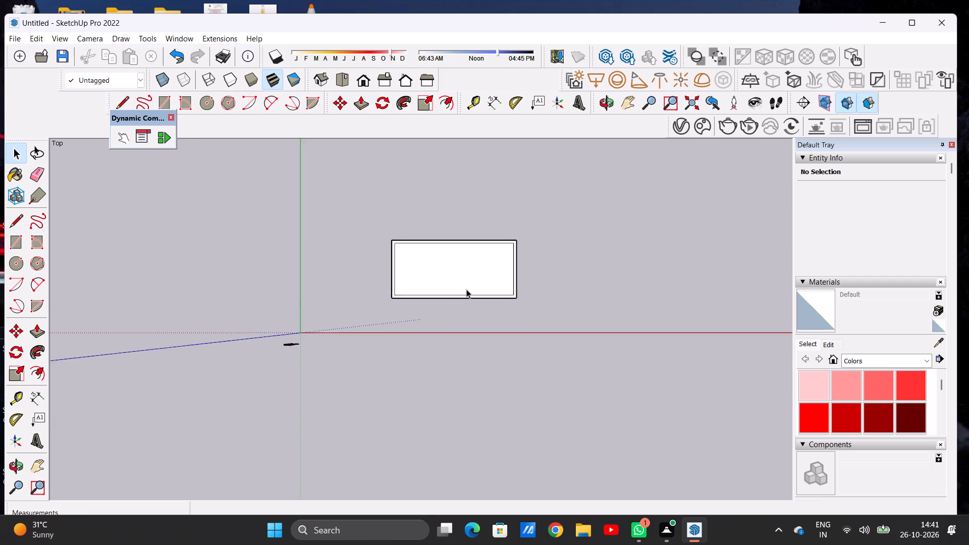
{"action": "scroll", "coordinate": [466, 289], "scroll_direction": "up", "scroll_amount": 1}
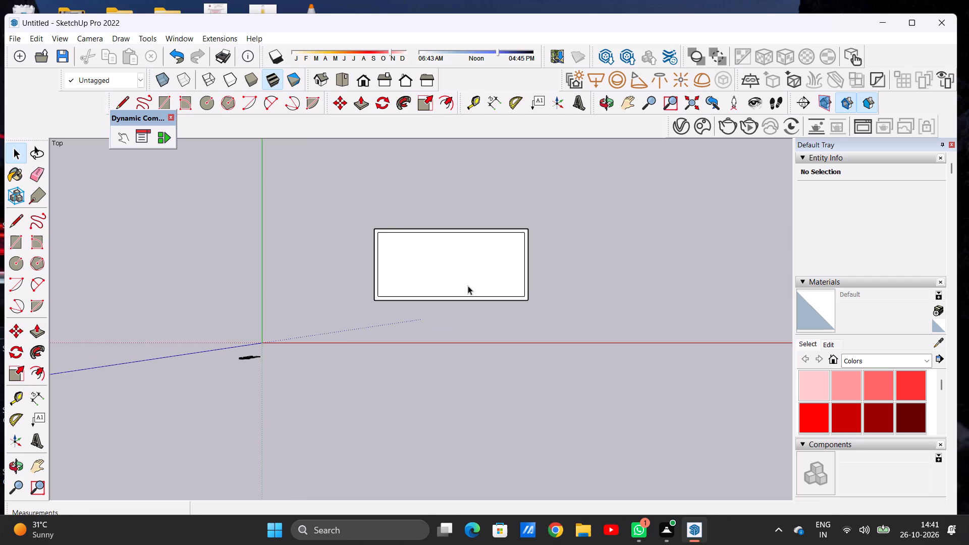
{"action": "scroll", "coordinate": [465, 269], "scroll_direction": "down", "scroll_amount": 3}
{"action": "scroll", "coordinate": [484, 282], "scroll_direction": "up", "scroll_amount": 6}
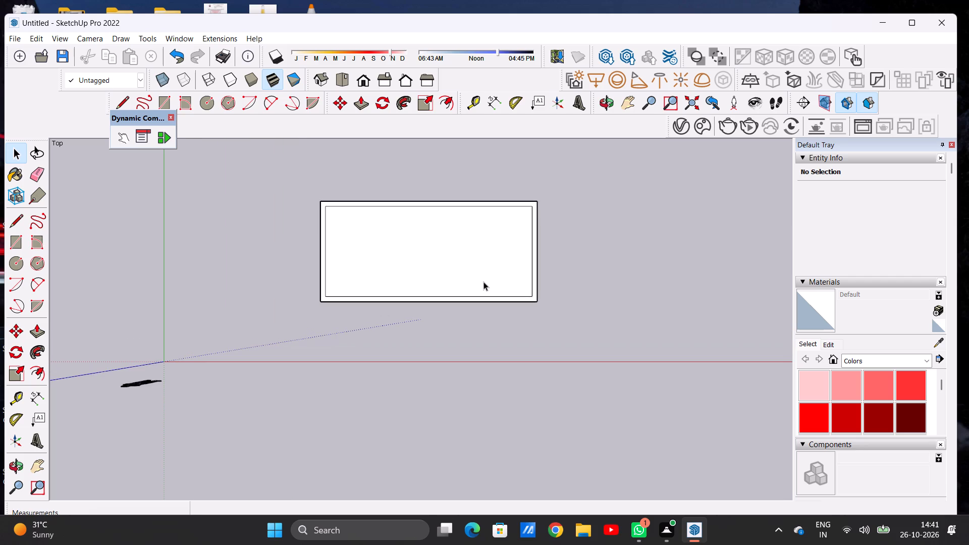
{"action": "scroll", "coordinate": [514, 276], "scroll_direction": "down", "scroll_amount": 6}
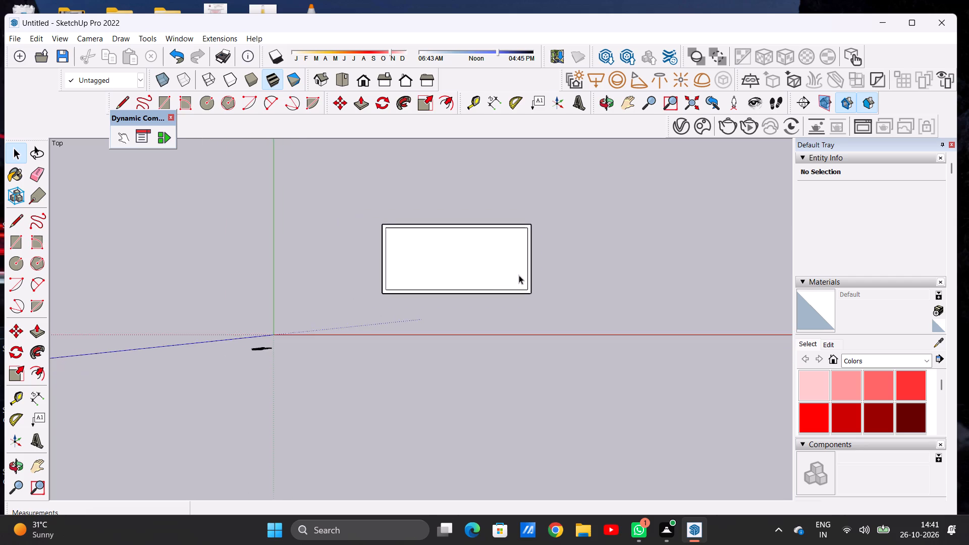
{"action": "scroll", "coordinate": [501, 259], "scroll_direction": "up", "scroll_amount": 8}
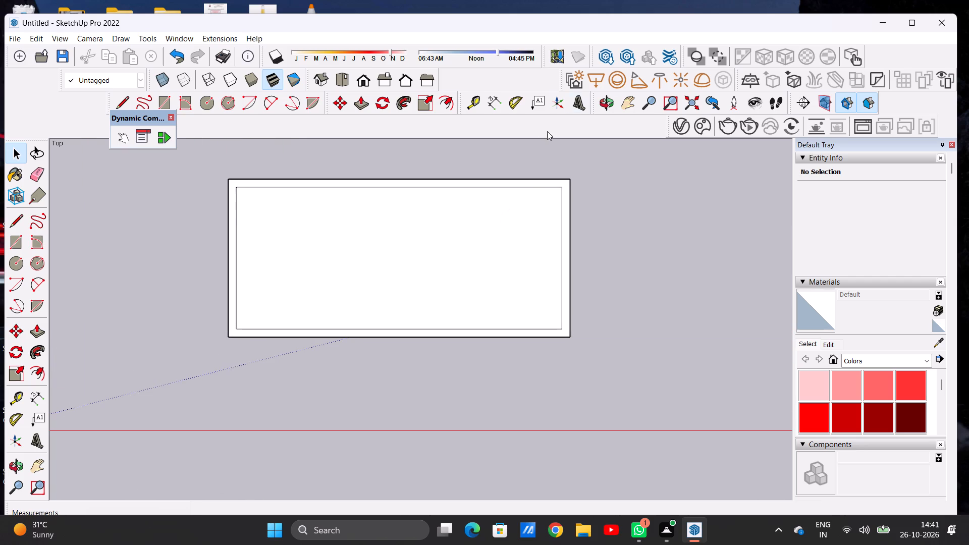
Orbit around the slab to examine the inset border on its top face and its outer side faces.
{"action": "left_click", "coordinate": [608, 102]}
{"action": "left_click_drag", "start_coordinate": [501, 354], "coordinate": [506, 263]}
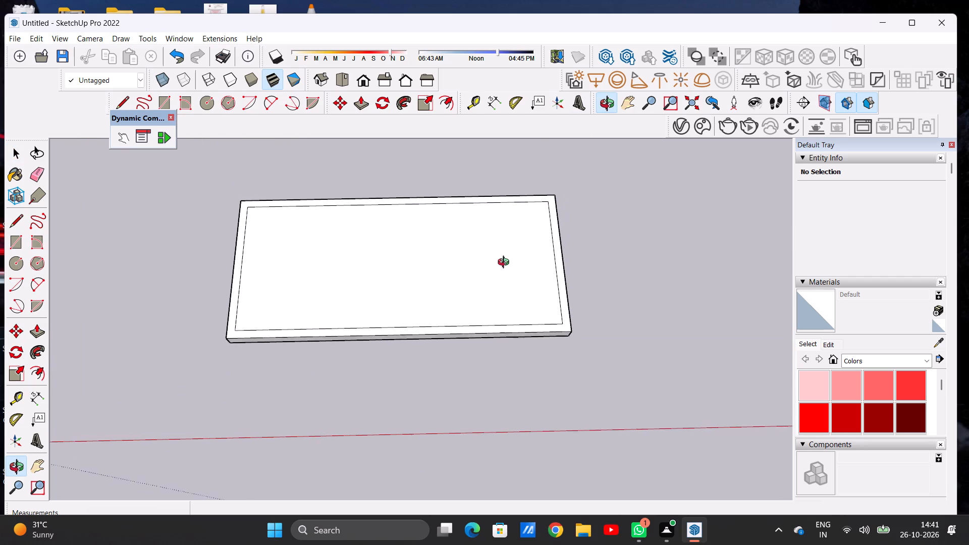
{"action": "left_click_drag", "start_coordinate": [506, 263], "coordinate": [506, 252]}
{"action": "scroll", "coordinate": [524, 308], "scroll_direction": "down", "scroll_amount": 5}
{"action": "left_click_drag", "start_coordinate": [511, 334], "coordinate": [506, 264]}
{"action": "scroll", "coordinate": [508, 281], "scroll_direction": "up", "scroll_amount": 7}
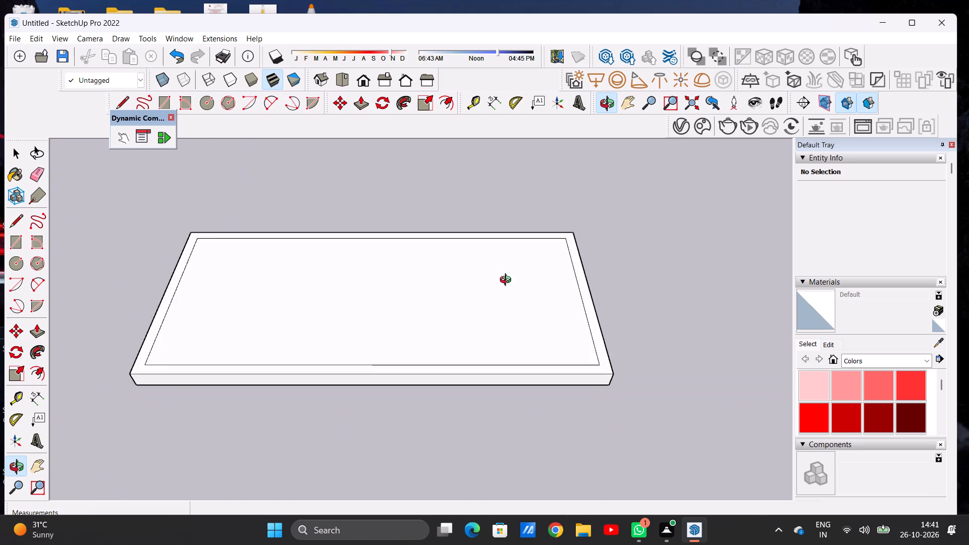
{"action": "scroll", "coordinate": [515, 284], "scroll_direction": "down", "scroll_amount": 5}
{"action": "left_click_drag", "start_coordinate": [503, 294], "coordinate": [512, 341]}
{"action": "scroll", "coordinate": [512, 320], "scroll_direction": "up", "scroll_amount": 3}
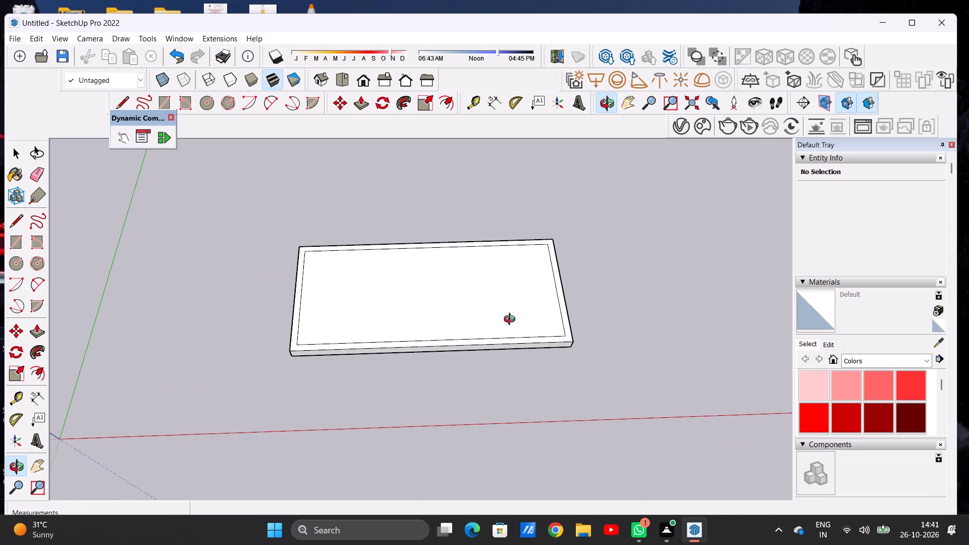
{"action": "scroll", "coordinate": [512, 320], "scroll_direction": "up", "scroll_amount": 7}
{"action": "left_click_drag", "start_coordinate": [554, 323], "coordinate": [544, 325]}
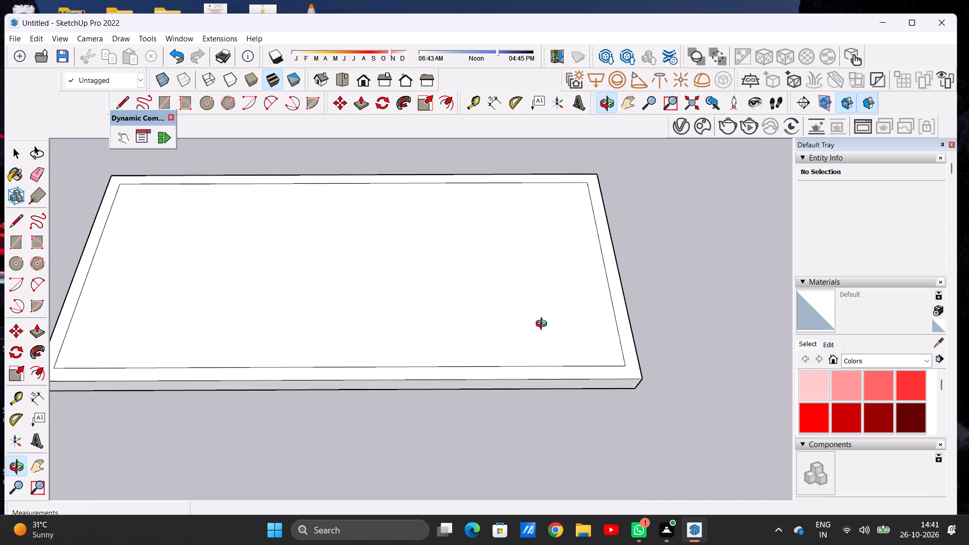
{"action": "left_click_drag", "start_coordinate": [544, 325], "coordinate": [412, 286]}
{"action": "scroll", "coordinate": [476, 300], "scroll_direction": "down", "scroll_amount": 7}
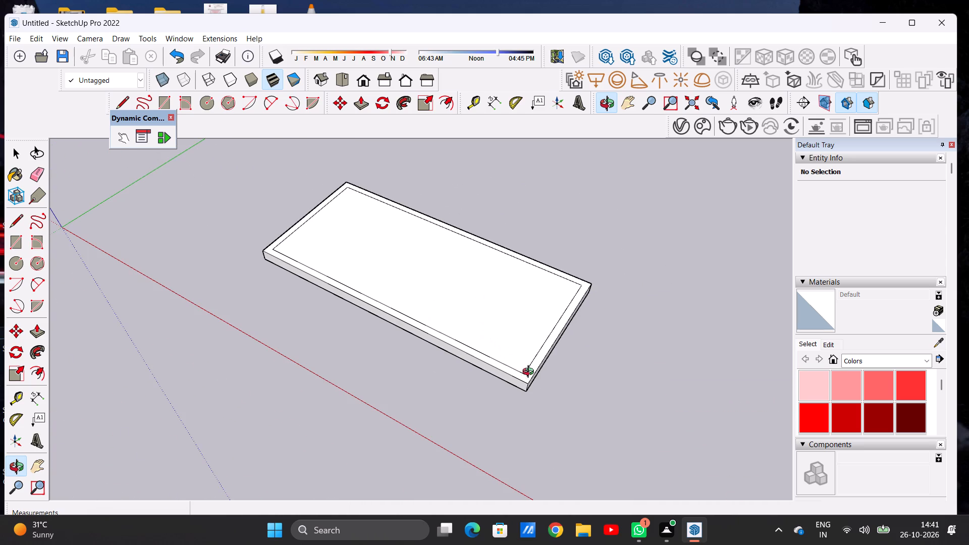
{"action": "scroll", "coordinate": [532, 380], "scroll_direction": "up", "scroll_amount": 5}
{"action": "left_click_drag", "start_coordinate": [512, 385], "coordinate": [513, 310]}
{"action": "scroll", "coordinate": [525, 342], "scroll_direction": "up", "scroll_amount": 5}
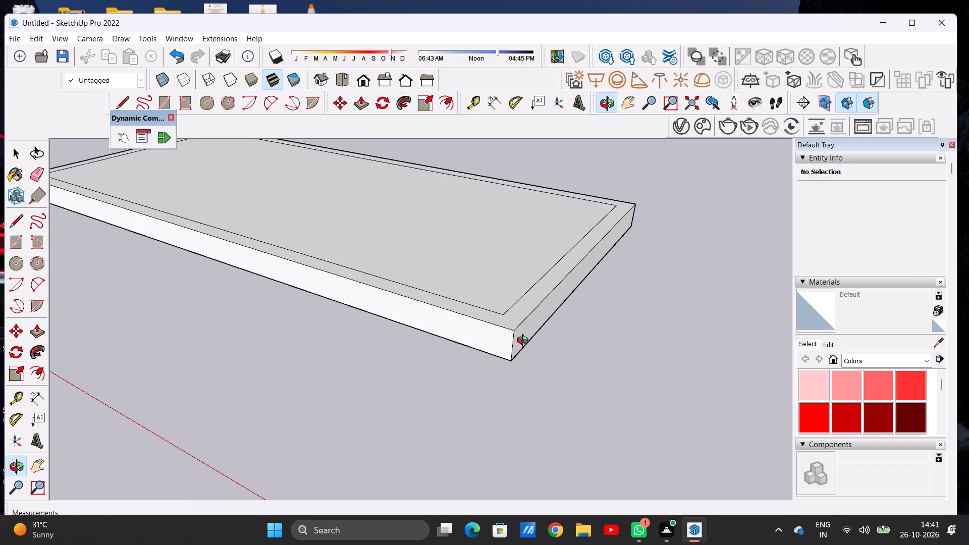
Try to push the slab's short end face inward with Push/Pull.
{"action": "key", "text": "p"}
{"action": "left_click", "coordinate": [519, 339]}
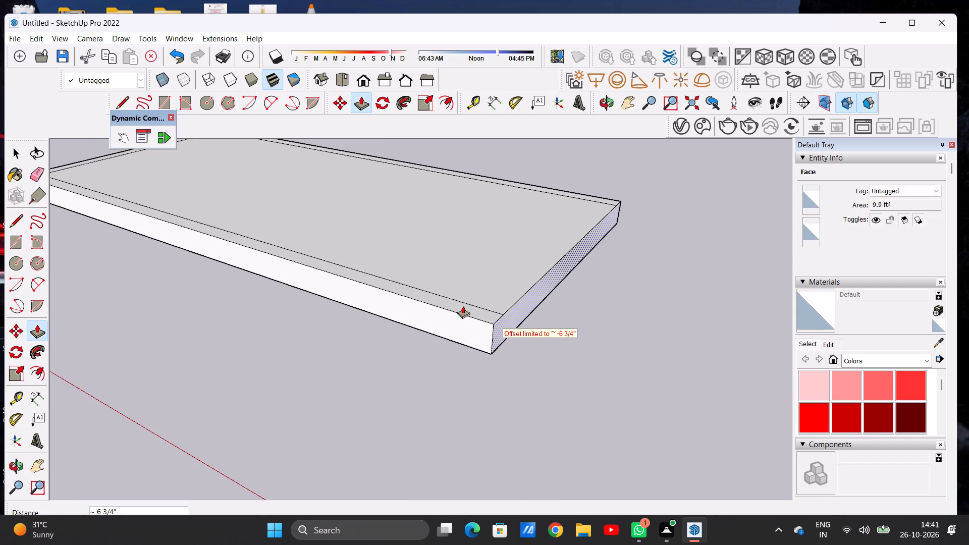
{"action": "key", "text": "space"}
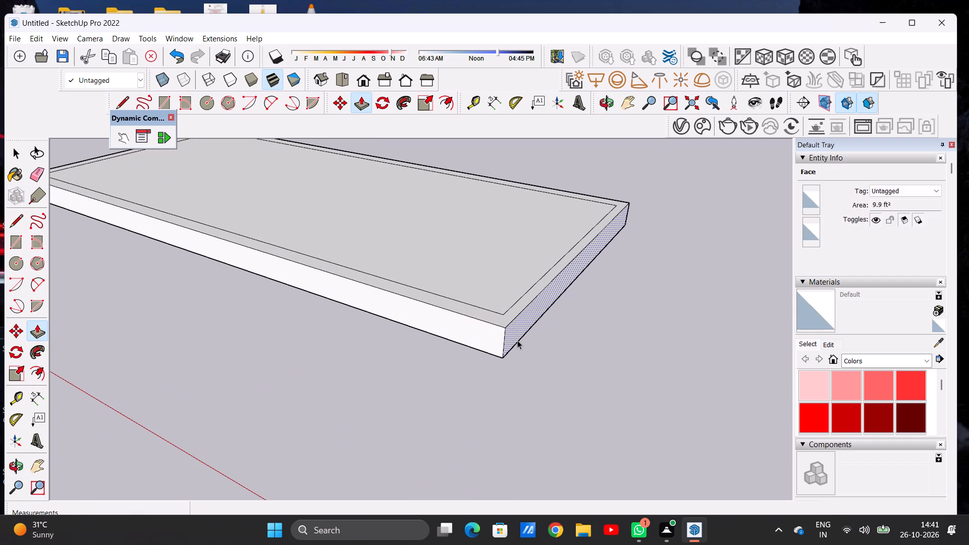
Undo the inset border offset on the slab's top face.
{"action": "key", "text": "ctrl+z"}
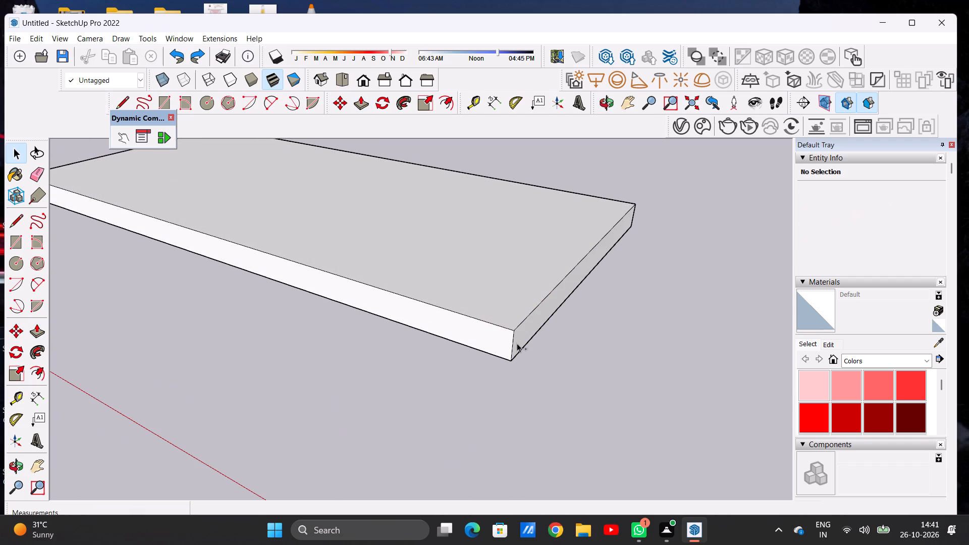
Push the slab's short end face inward by about 3' 5 1/8" with Push/Pull to shorten the slab.
{"action": "key", "text": "p"}
{"action": "scroll", "coordinate": [516, 343], "scroll_direction": "up", "scroll_amount": 1}
{"action": "scroll", "coordinate": [516, 343], "scroll_direction": "down", "scroll_amount": 1}
{"action": "scroll", "coordinate": [516, 343], "scroll_direction": "up", "scroll_amount": 2}
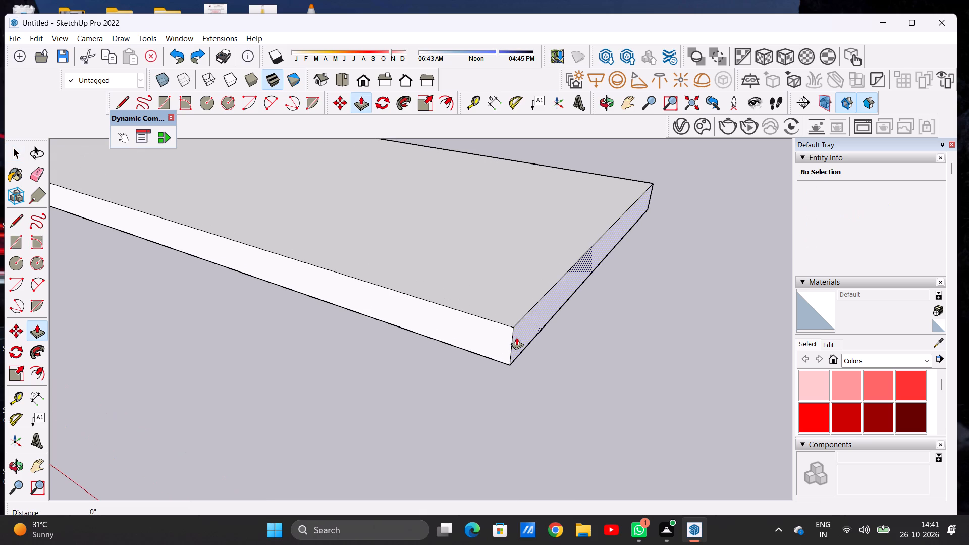
{"action": "left_click", "coordinate": [516, 336]}
{"action": "scroll", "coordinate": [496, 323], "scroll_direction": "down", "scroll_amount": 6}
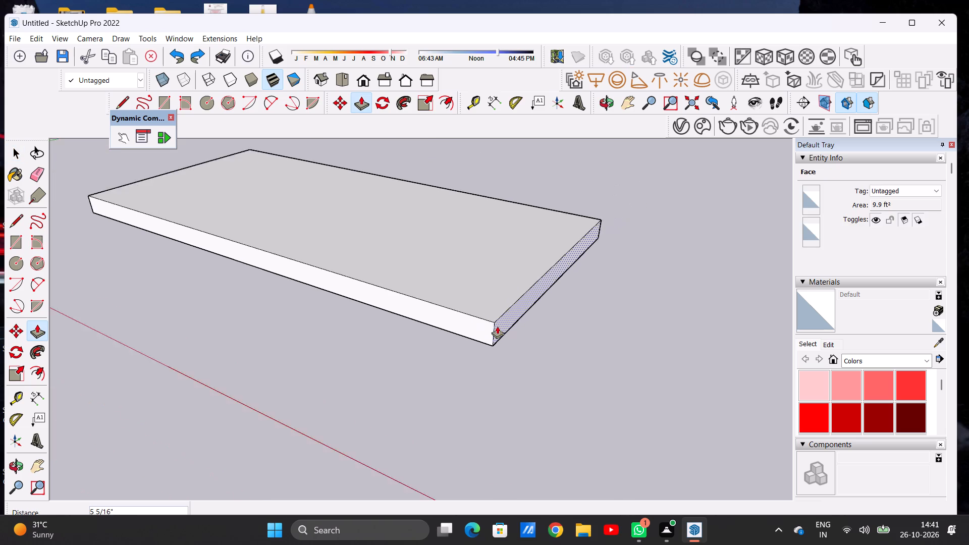
{"action": "scroll", "coordinate": [497, 326], "scroll_direction": "down", "scroll_amount": 2}
{"action": "left_click", "coordinate": [445, 288]}
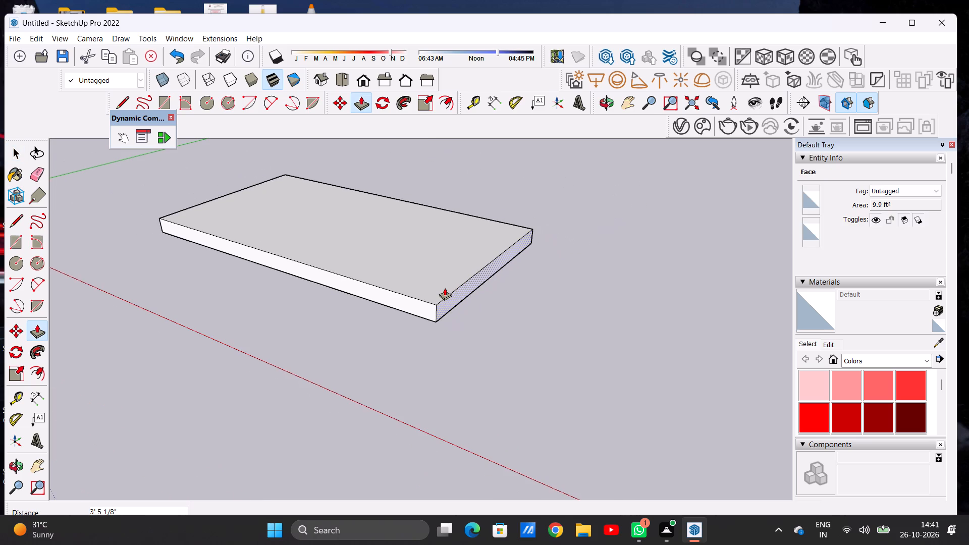
{"action": "key", "text": "space"}
Orbit around the shortened slab to examine its proportions and plain top face, ending in a view from above.
{"action": "left_click", "coordinate": [603, 98]}
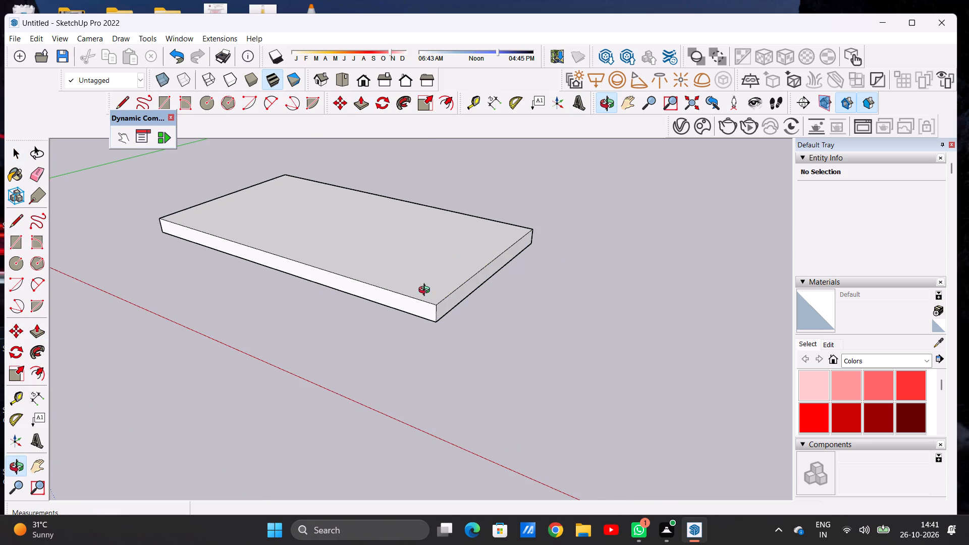
{"action": "left_click_drag", "start_coordinate": [430, 291], "coordinate": [547, 366]}
{"action": "scroll", "coordinate": [605, 313], "scroll_direction": "down", "scroll_amount": 5}
{"action": "scroll", "coordinate": [621, 310], "scroll_direction": "up", "scroll_amount": 1}
{"action": "scroll", "coordinate": [623, 309], "scroll_direction": "down", "scroll_amount": 2}
{"action": "scroll", "coordinate": [476, 293], "scroll_direction": "down", "scroll_amount": 8}
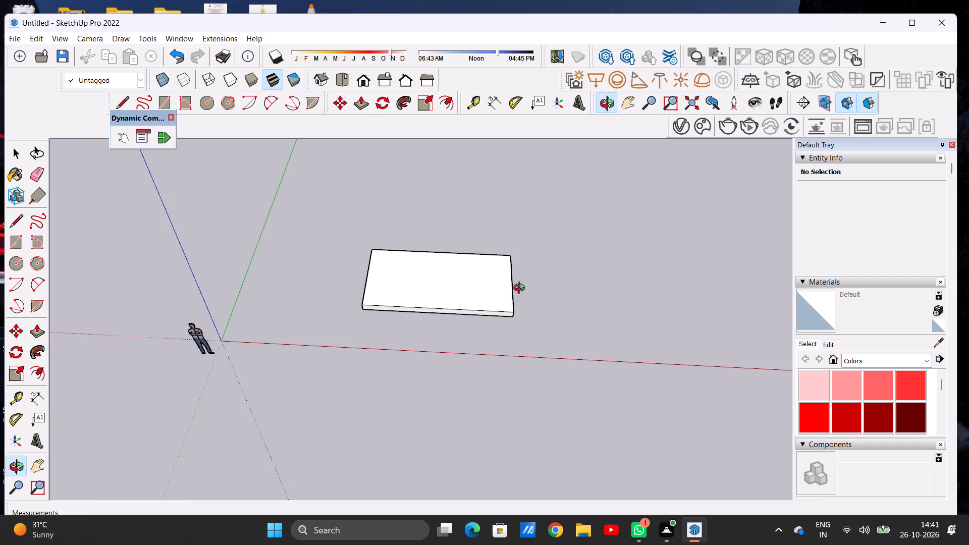
{"action": "scroll", "coordinate": [411, 301], "scroll_direction": "up", "scroll_amount": 7}
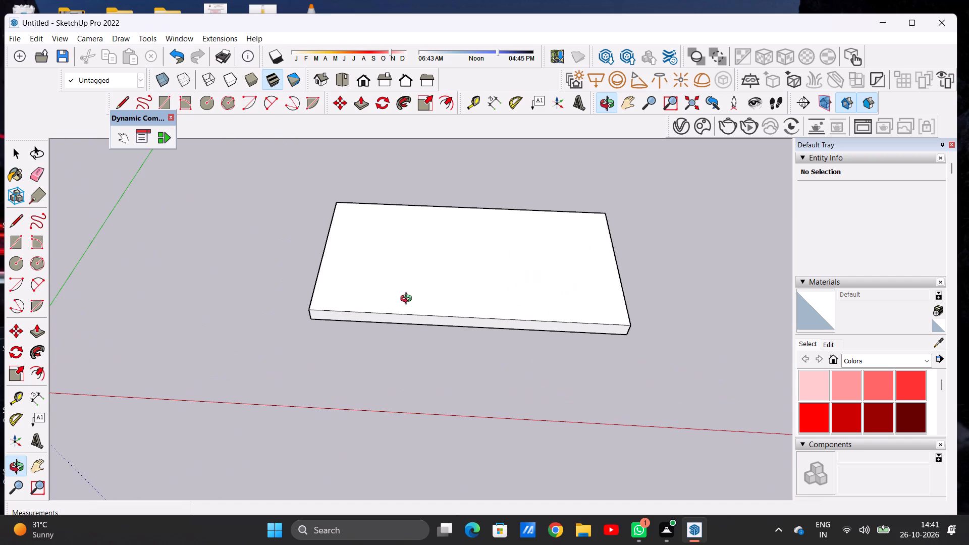
{"action": "scroll", "coordinate": [408, 299], "scroll_direction": "up", "scroll_amount": 2}
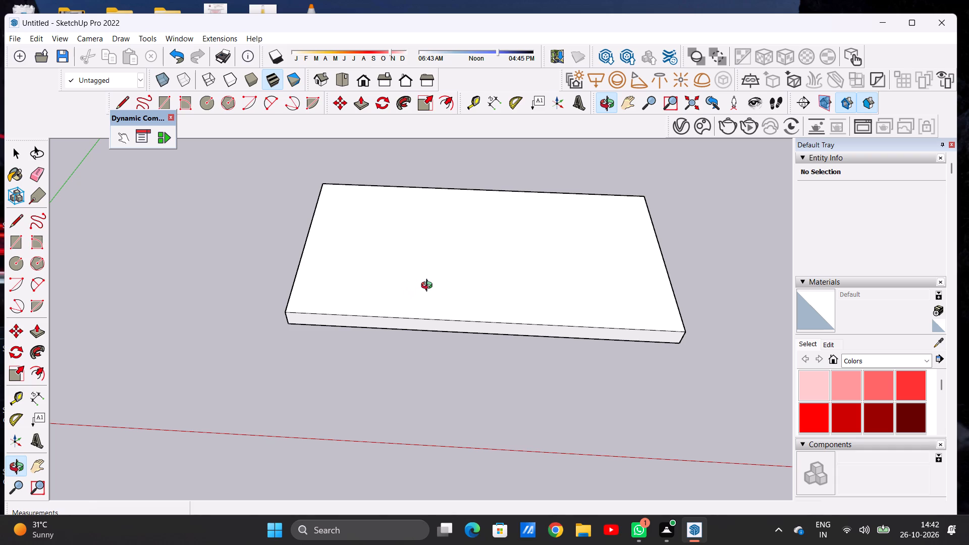
{"action": "scroll", "coordinate": [391, 311], "scroll_direction": "down", "scroll_amount": 6}
{"action": "scroll", "coordinate": [426, 296], "scroll_direction": "up", "scroll_amount": 7}
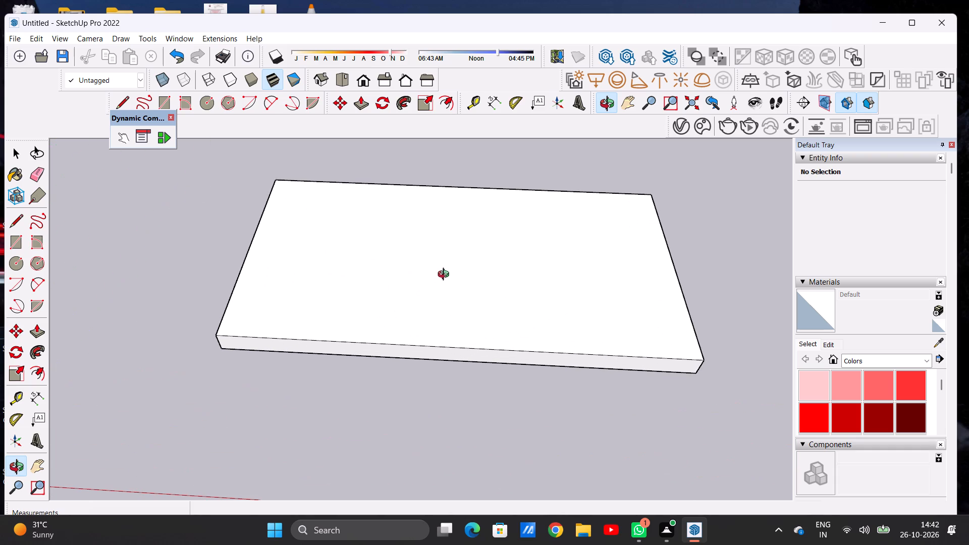
{"action": "left_click_drag", "start_coordinate": [443, 263], "coordinate": [442, 376]}
{"action": "scroll", "coordinate": [457, 299], "scroll_direction": "down", "scroll_amount": 7}
{"action": "left_click_drag", "start_coordinate": [426, 285], "coordinate": [424, 316]}
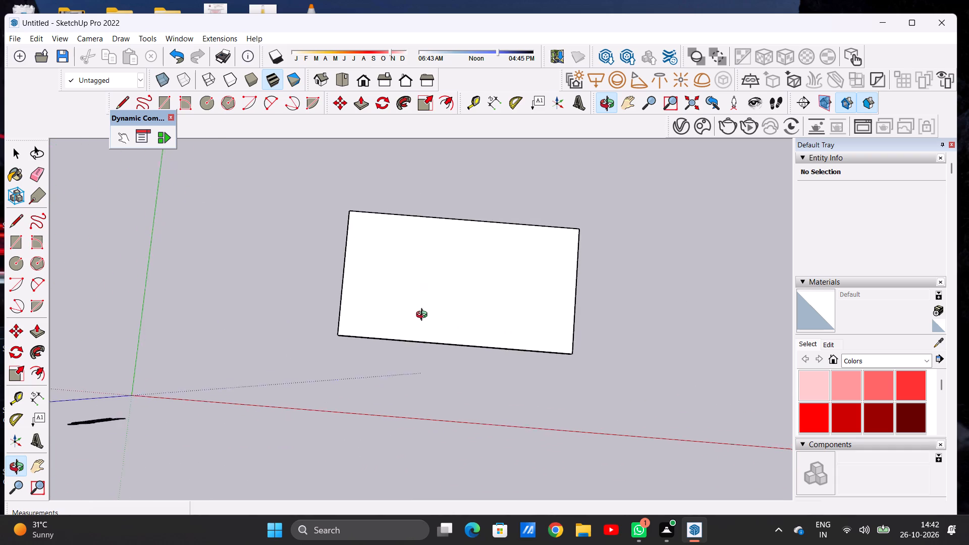
{"action": "left_click_drag", "start_coordinate": [424, 316], "coordinate": [437, 333]}
{"action": "scroll", "coordinate": [560, 322], "scroll_direction": "up", "scroll_amount": 3}
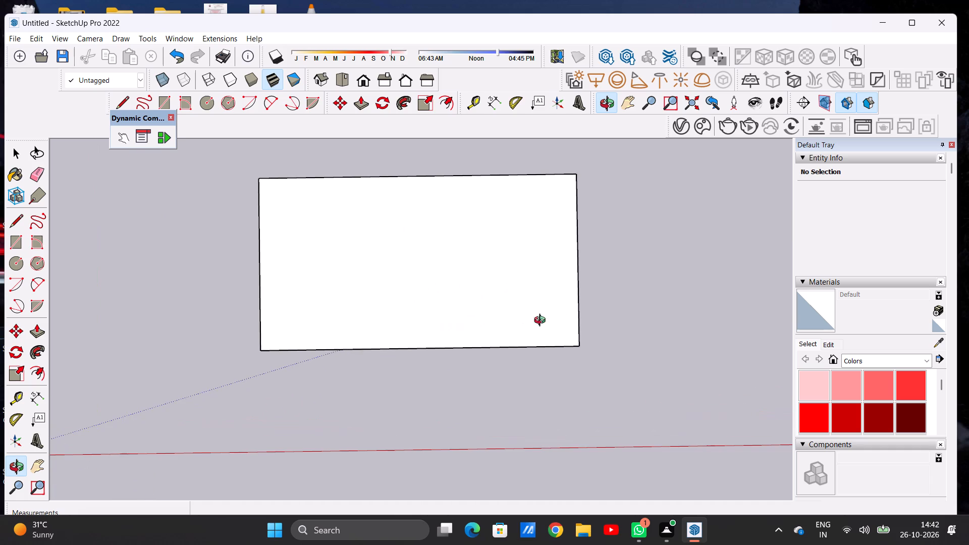
{"action": "left_click_drag", "start_coordinate": [491, 316], "coordinate": [492, 323]}
{"action": "scroll", "coordinate": [485, 320], "scroll_direction": "down", "scroll_amount": 6}
{"action": "scroll", "coordinate": [493, 302], "scroll_direction": "up", "scroll_amount": 2}
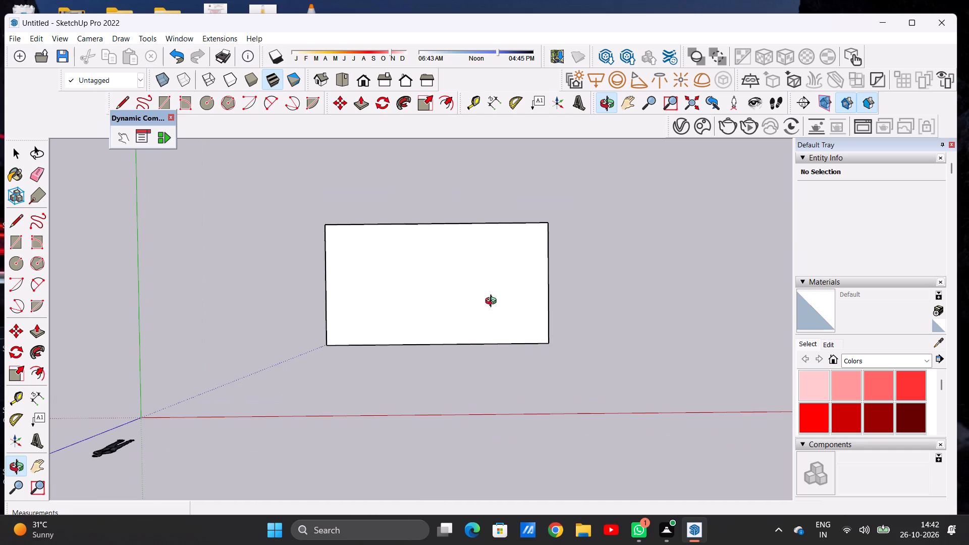
Offset the slab's top face outline inward by about 9 1/8" to create an inner rectangle.
{"action": "key", "text": "space"}
{"action": "scroll", "coordinate": [493, 302], "scroll_direction": "up", "scroll_amount": 2}
{"action": "key", "text": "o"}
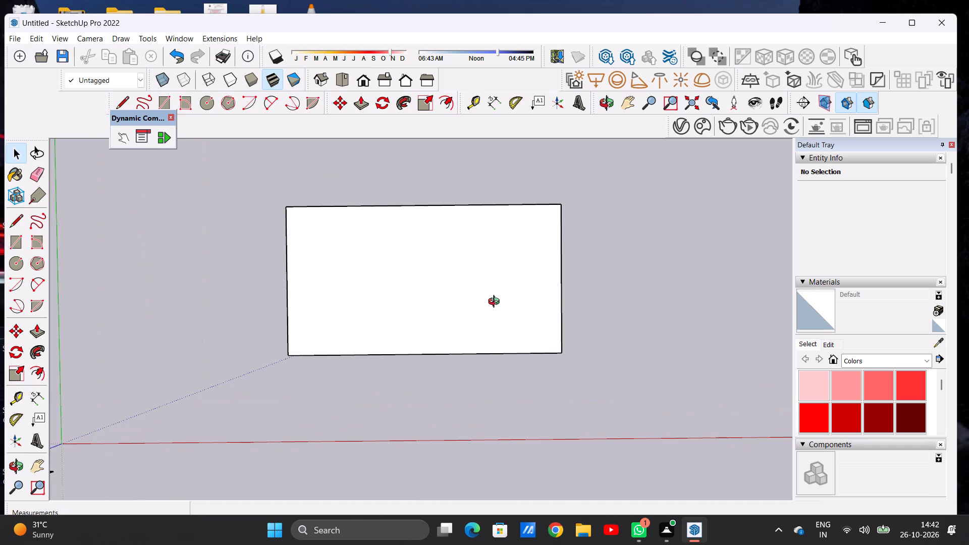
{"action": "key", "text": "f"}
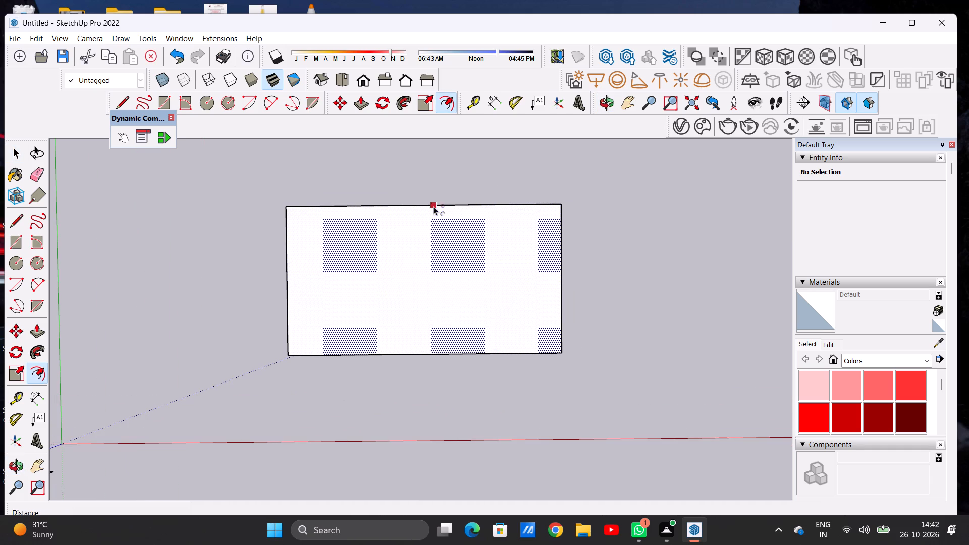
{"action": "left_click", "coordinate": [412, 211]}
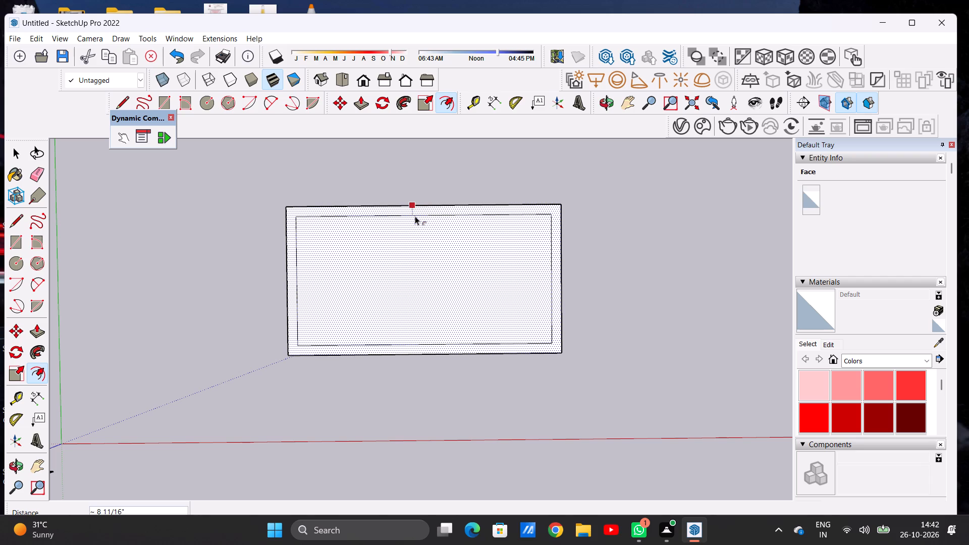
{"action": "left_click", "coordinate": [415, 216]}
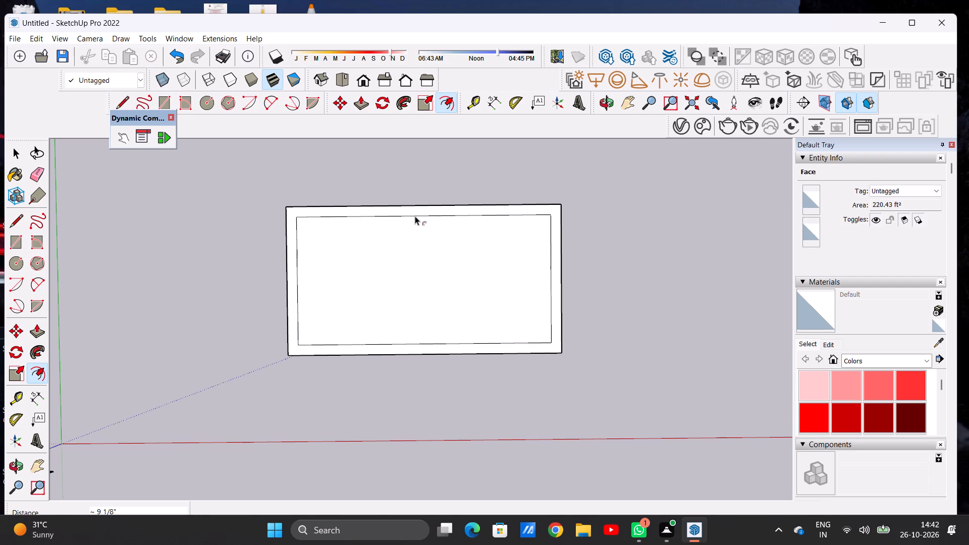
{"action": "key", "text": "space"}
{"action": "key", "text": "space"}
Orbit around the slab to examine the new inset border and the front side face.
{"action": "scroll", "coordinate": [434, 271], "scroll_direction": "down", "scroll_amount": 3}
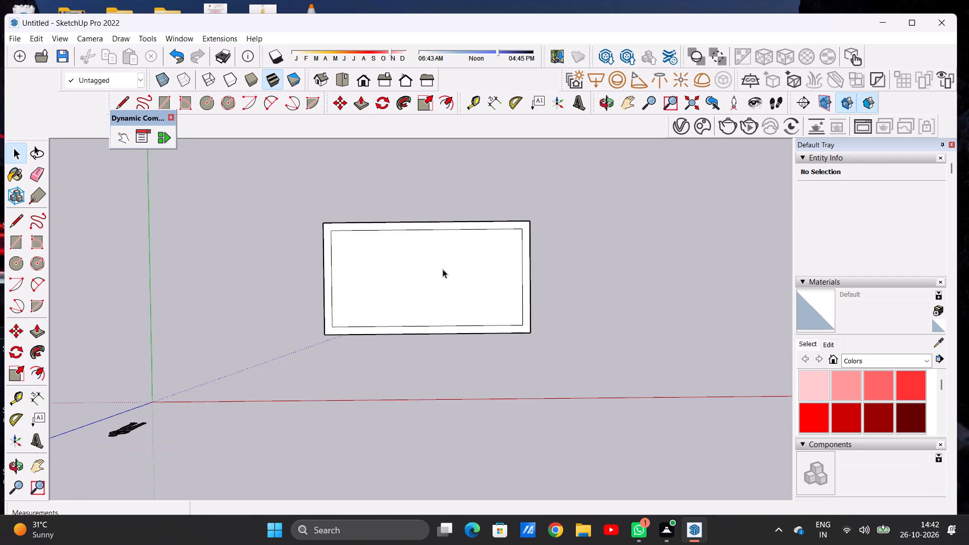
{"action": "scroll", "coordinate": [456, 276], "scroll_direction": "up", "scroll_amount": 4}
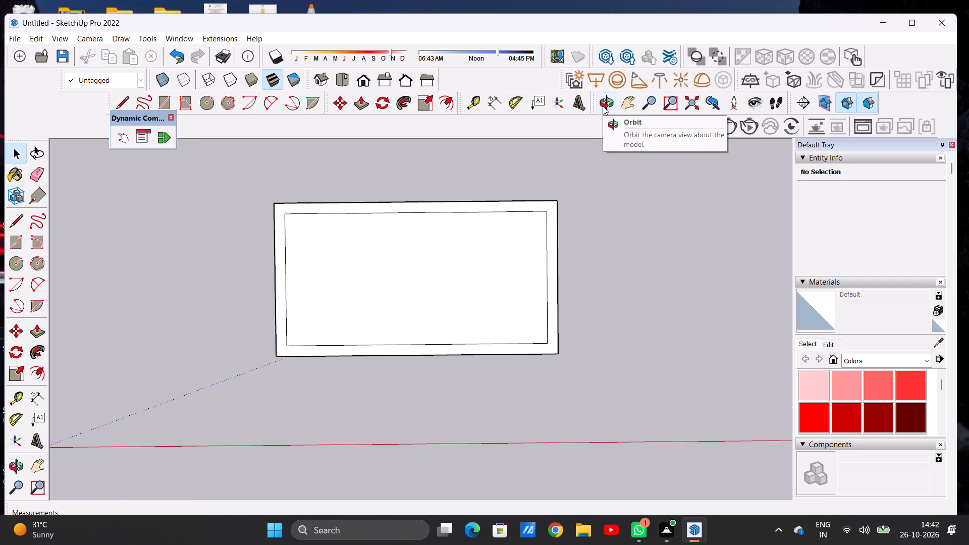
{"action": "left_click", "coordinate": [603, 106]}
{"action": "left_click_drag", "start_coordinate": [490, 336], "coordinate": [487, 252]}
{"action": "scroll", "coordinate": [520, 260], "scroll_direction": "down", "scroll_amount": 6}
{"action": "scroll", "coordinate": [440, 336], "scroll_direction": "up", "scroll_amount": 7}
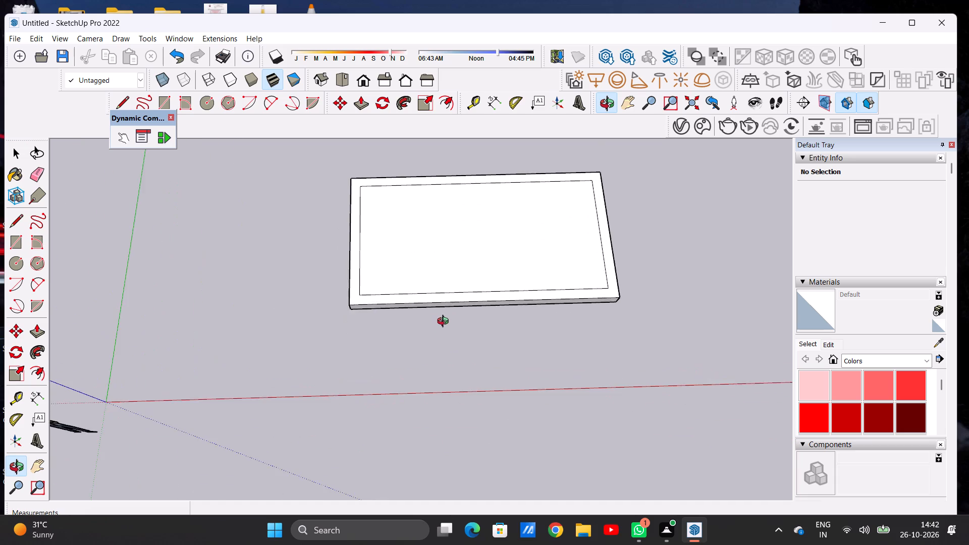
{"action": "scroll", "coordinate": [445, 322], "scroll_direction": "up", "scroll_amount": 7}
{"action": "scroll", "coordinate": [424, 347], "scroll_direction": "down", "scroll_amount": 7}
{"action": "scroll", "coordinate": [479, 300], "scroll_direction": "up", "scroll_amount": 7}
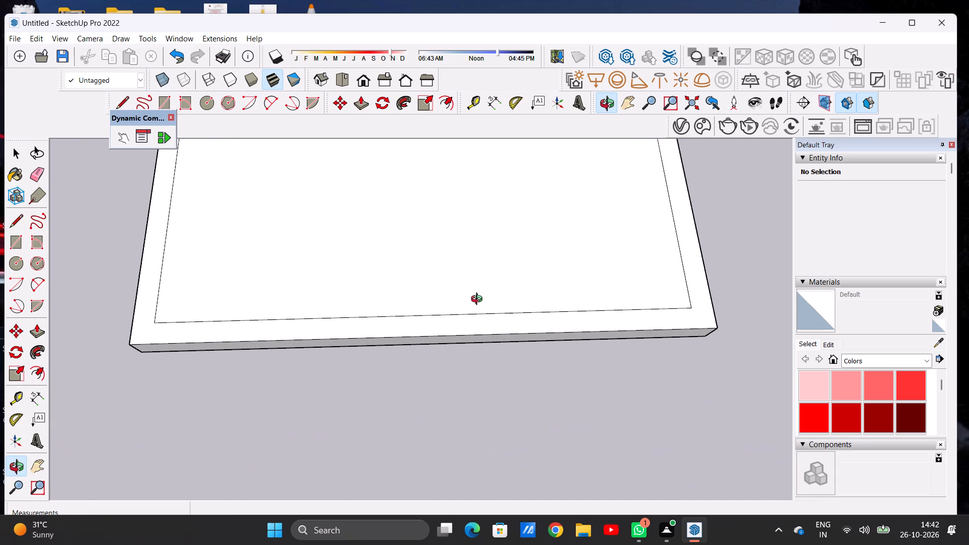
{"action": "scroll", "coordinate": [480, 300], "scroll_direction": "down", "scroll_amount": 5}
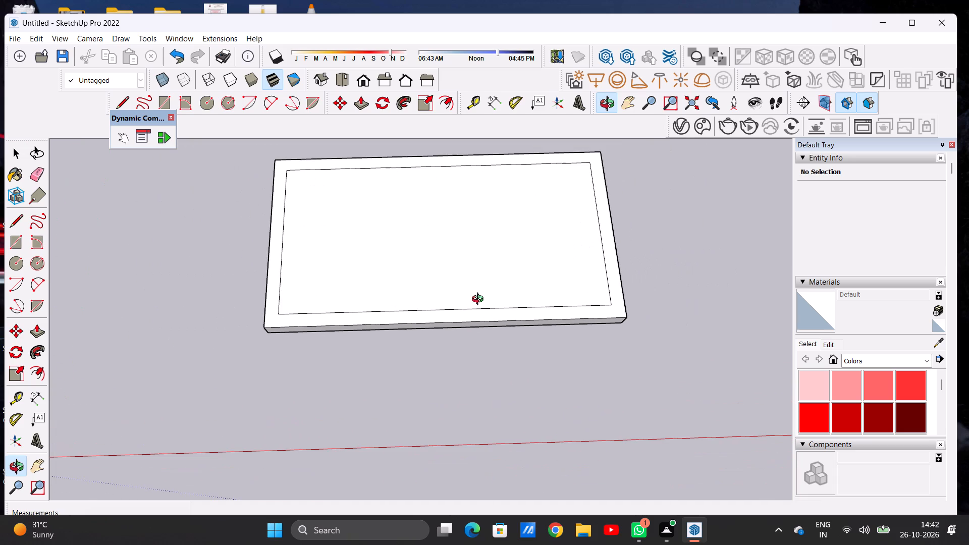
{"action": "scroll", "coordinate": [480, 300], "scroll_direction": "down", "scroll_amount": 2}
{"action": "key", "text": "space"}
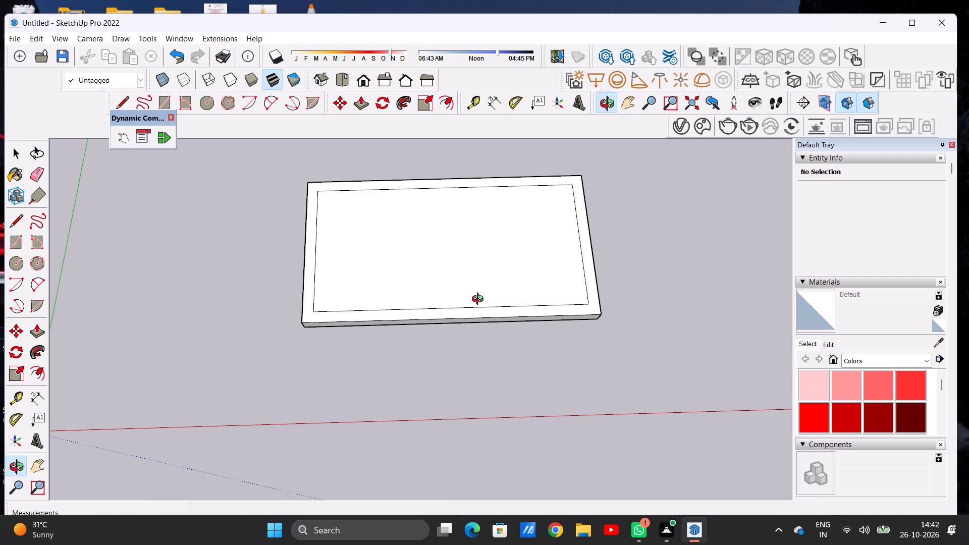
{"action": "scroll", "coordinate": [446, 301], "scroll_direction": "down", "scroll_amount": 4}
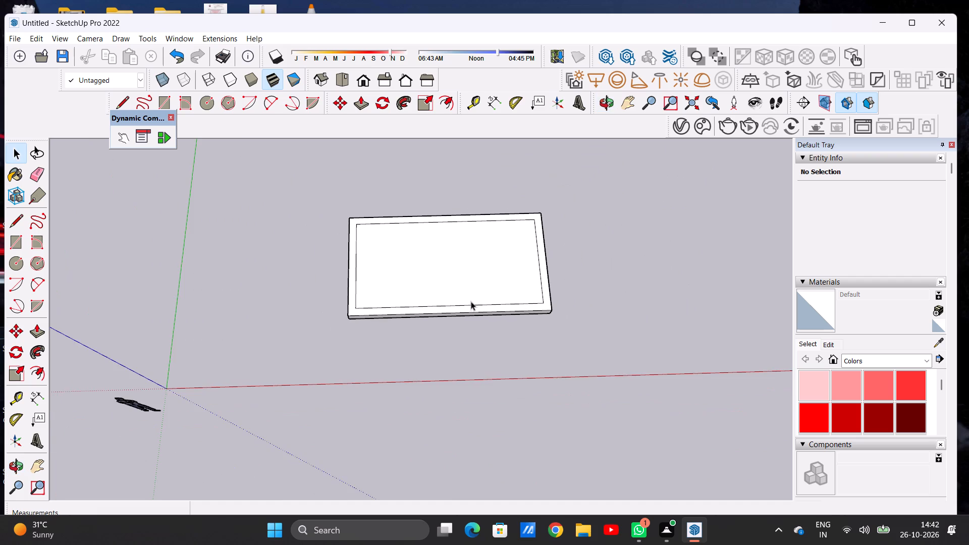
{"action": "scroll", "coordinate": [476, 303], "scroll_direction": "up", "scroll_amount": 4}
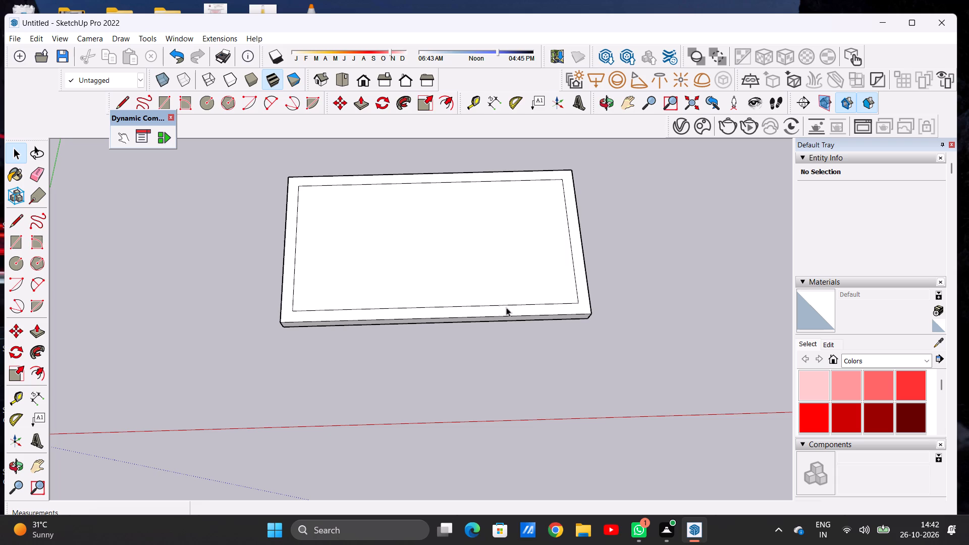
Draw a line about 9 1/8" long from each front corner of the inner rectangle to the adjacent short outer edge, splitting off the front border strip.
{"action": "scroll", "coordinate": [555, 302], "scroll_direction": "up", "scroll_amount": 4}
{"action": "key", "text": "space"}
{"action": "type", "text": "L"}
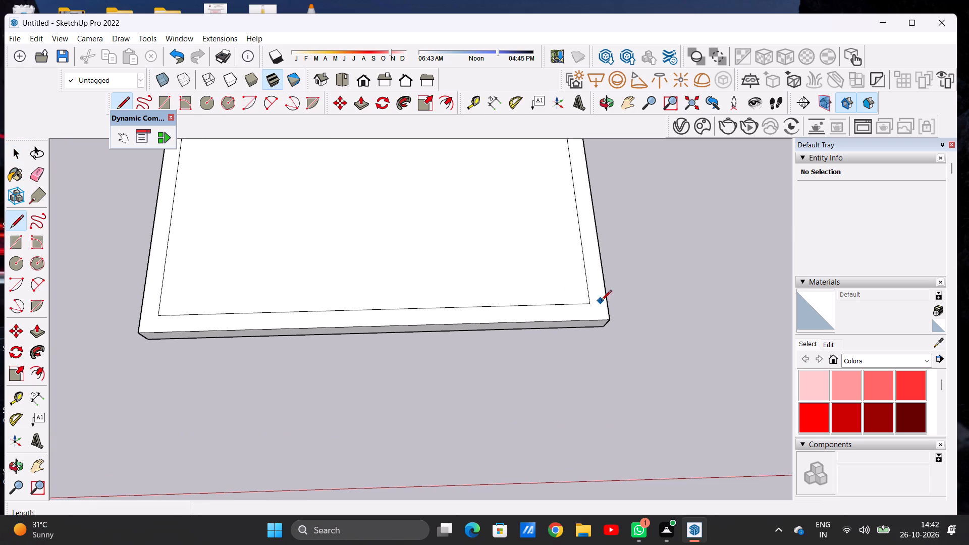
{"action": "scroll", "coordinate": [598, 301], "scroll_direction": "up", "scroll_amount": 4}
{"action": "left_click", "coordinate": [586, 304]}
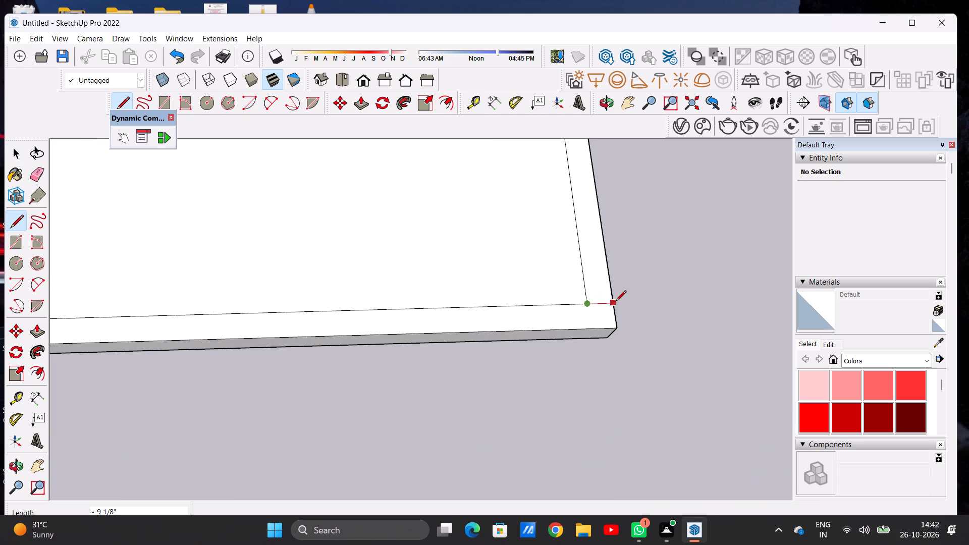
{"action": "left_click", "coordinate": [616, 302]}
{"action": "scroll", "coordinate": [609, 297], "scroll_direction": "down", "scroll_amount": 9}
{"action": "scroll", "coordinate": [306, 312], "scroll_direction": "up", "scroll_amount": 6}
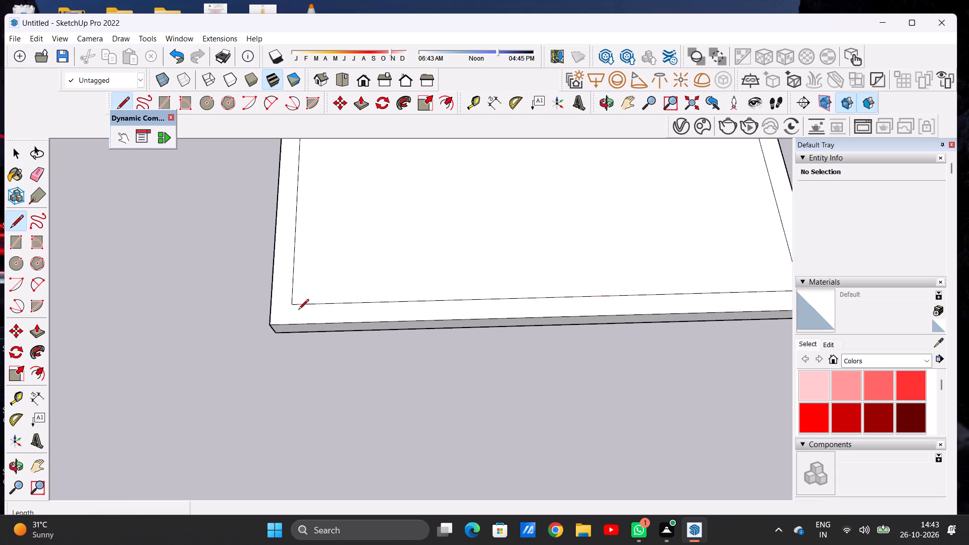
{"action": "scroll", "coordinate": [298, 310], "scroll_direction": "up", "scroll_amount": 6}
{"action": "left_click", "coordinate": [291, 304]}
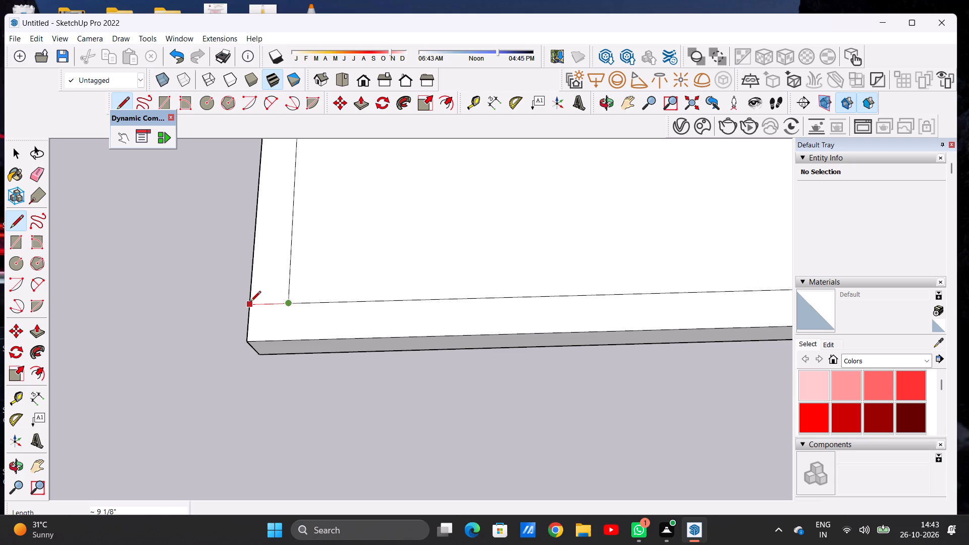
{"action": "left_click", "coordinate": [250, 302]}
{"action": "key", "text": "space"}
Orbit around the slab to examine the divided border on its top face and its front side.
{"action": "scroll", "coordinate": [336, 316], "scroll_direction": "down", "scroll_amount": 10}
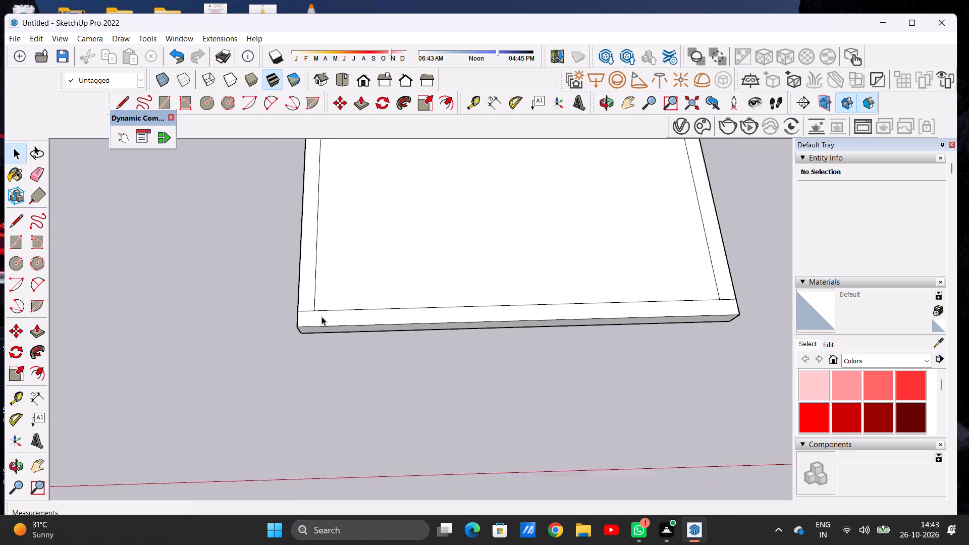
{"action": "scroll", "coordinate": [321, 316], "scroll_direction": "down", "scroll_amount": 9}
{"action": "scroll", "coordinate": [546, 288], "scroll_direction": "up", "scroll_amount": 4}
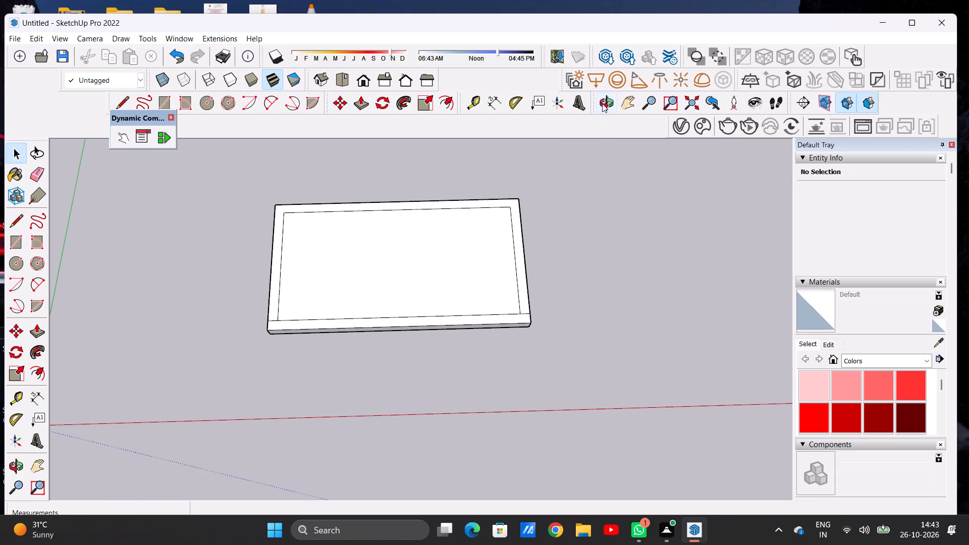
{"action": "left_click", "coordinate": [603, 103]}
{"action": "left_click_drag", "start_coordinate": [436, 379], "coordinate": [427, 332]}
{"action": "scroll", "coordinate": [436, 329], "scroll_direction": "up", "scroll_amount": 2}
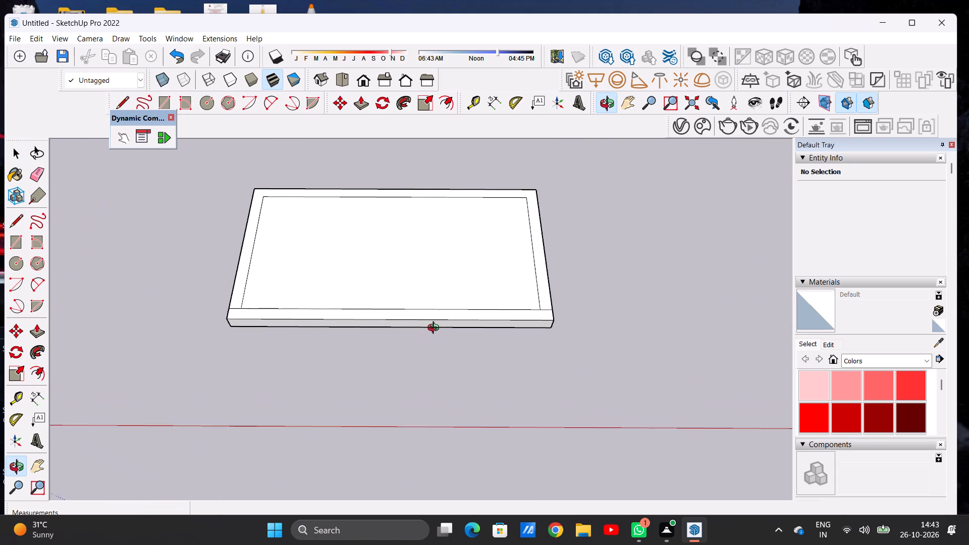
{"action": "scroll", "coordinate": [436, 341], "scroll_direction": "down", "scroll_amount": 1}
{"action": "scroll", "coordinate": [435, 341], "scroll_direction": "up", "scroll_amount": 1}
{"action": "scroll", "coordinate": [435, 342], "scroll_direction": "down", "scroll_amount": 3}
{"action": "scroll", "coordinate": [454, 269], "scroll_direction": "up", "scroll_amount": 7}
{"action": "left_click_drag", "start_coordinate": [458, 345], "coordinate": [458, 324]}
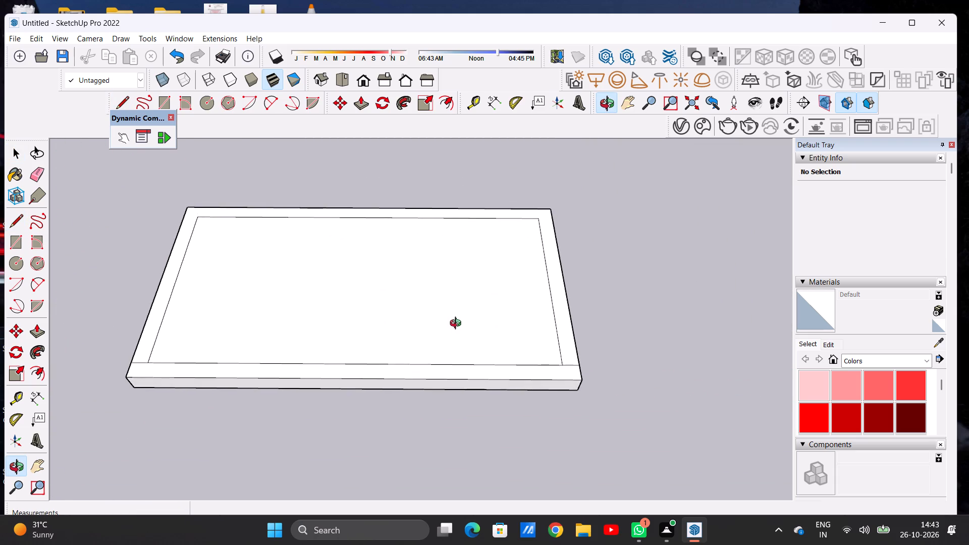
{"action": "scroll", "coordinate": [457, 341], "scroll_direction": "down", "scroll_amount": 9}
{"action": "left_click_drag", "start_coordinate": [422, 351], "coordinate": [417, 332]}
{"action": "scroll", "coordinate": [417, 330], "scroll_direction": "up", "scroll_amount": 1}
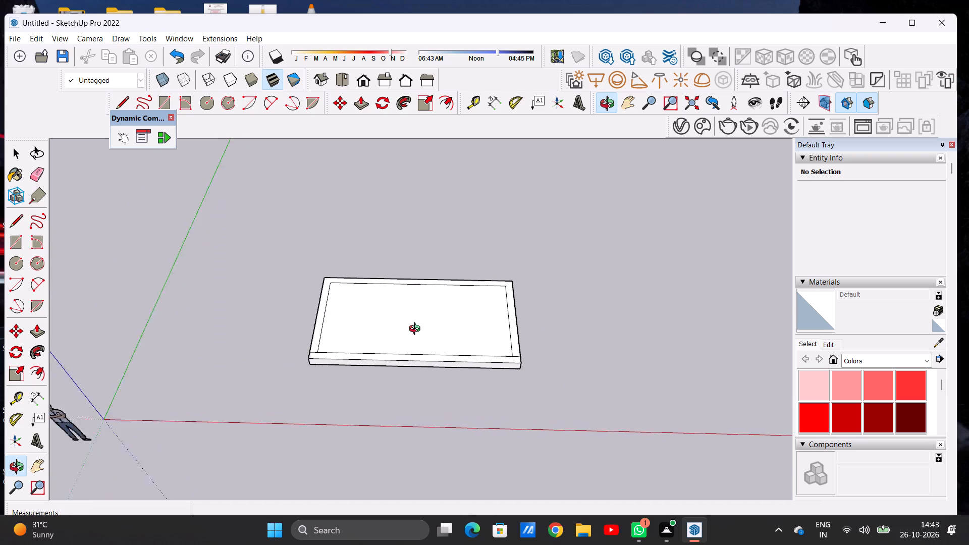
{"action": "scroll", "coordinate": [417, 330], "scroll_direction": "up", "scroll_amount": 4}
{"action": "left_click_drag", "start_coordinate": [397, 342], "coordinate": [399, 336]}
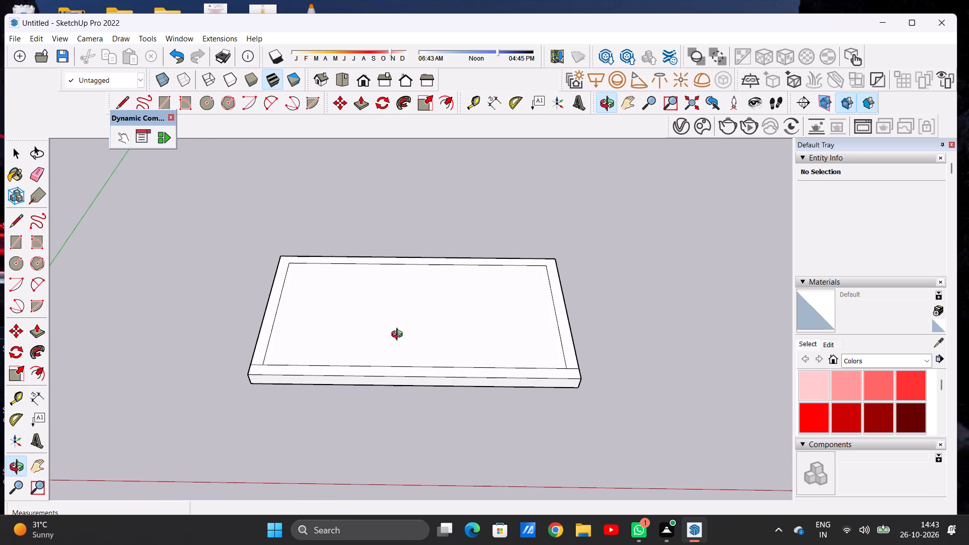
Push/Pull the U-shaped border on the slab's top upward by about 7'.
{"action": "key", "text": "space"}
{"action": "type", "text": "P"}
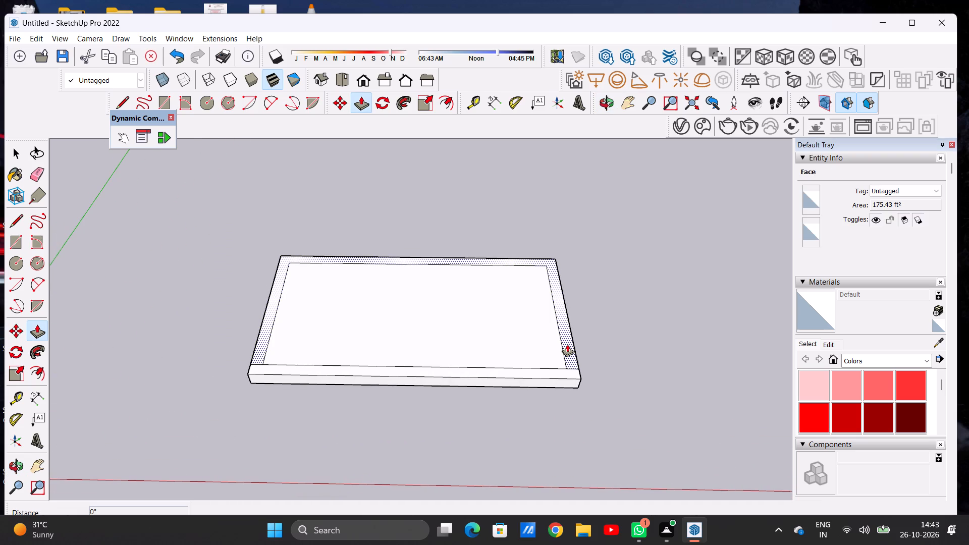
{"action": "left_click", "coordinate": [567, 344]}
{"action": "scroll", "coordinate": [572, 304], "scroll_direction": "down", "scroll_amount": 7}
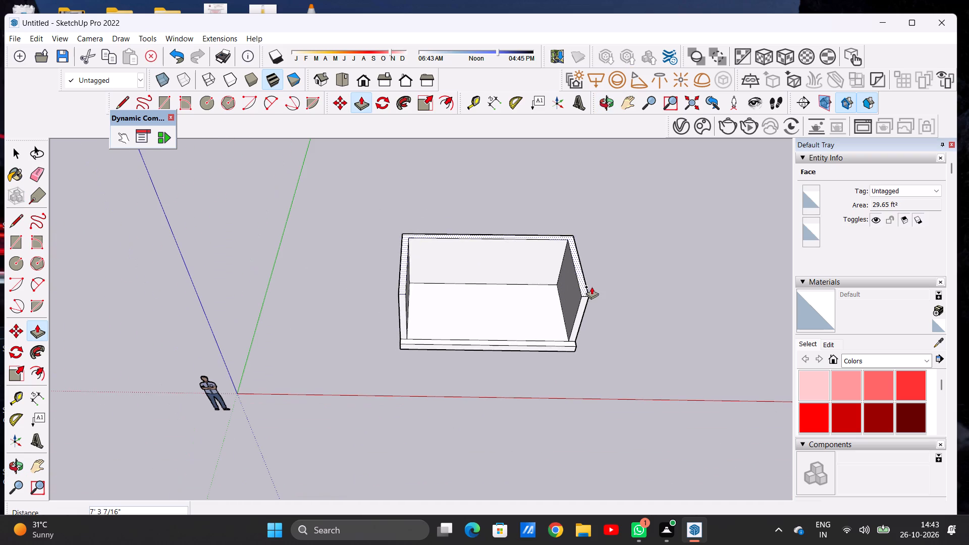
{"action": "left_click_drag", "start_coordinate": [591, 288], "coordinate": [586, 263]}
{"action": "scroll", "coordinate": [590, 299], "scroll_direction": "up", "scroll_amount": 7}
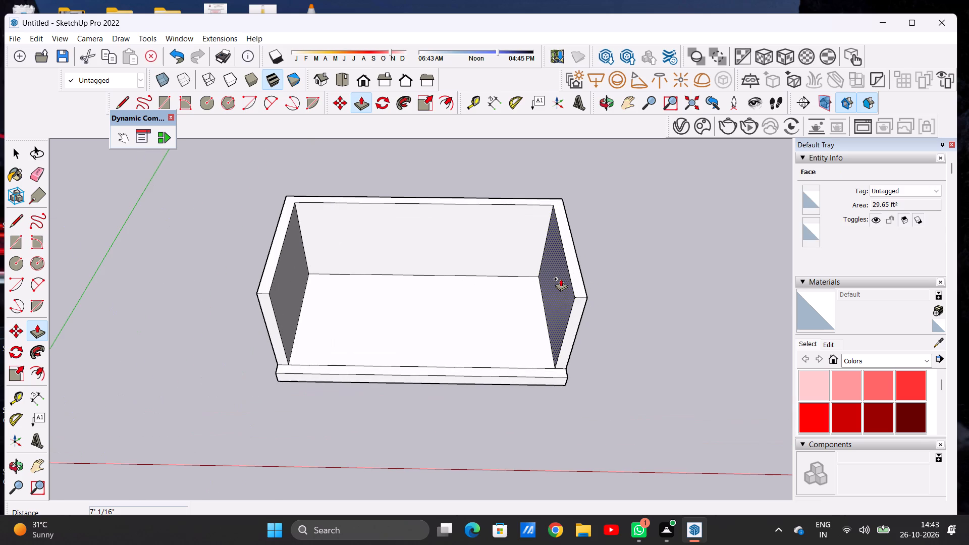
Orbit around the model to examine the raised U-shaped walls and the floor between them from the open front.
{"action": "key", "text": "space"}
{"action": "scroll", "coordinate": [523, 315], "scroll_direction": "down", "scroll_amount": 4}
{"action": "scroll", "coordinate": [523, 315], "scroll_direction": "up", "scroll_amount": 1}
{"action": "scroll", "coordinate": [523, 315], "scroll_direction": "down", "scroll_amount": 1}
{"action": "left_click_drag", "start_coordinate": [518, 339], "coordinate": [507, 276]}
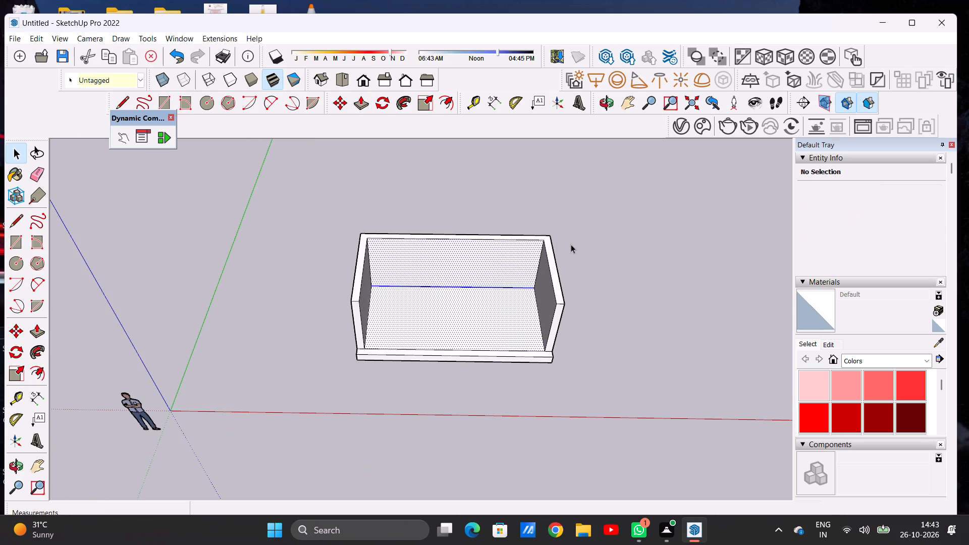
{"action": "double_click", "coordinate": [571, 244]}
{"action": "left_click", "coordinate": [607, 110]}
{"action": "left_click_drag", "start_coordinate": [554, 290], "coordinate": [553, 284]}
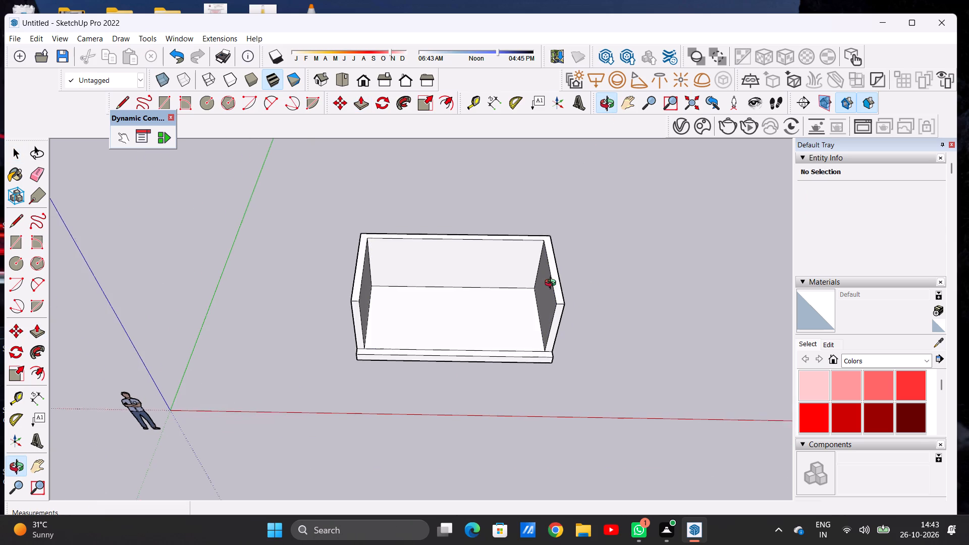
{"action": "left_click_drag", "start_coordinate": [553, 284], "coordinate": [551, 197]}
{"action": "scroll", "coordinate": [539, 289], "scroll_direction": "up", "scroll_amount": 5}
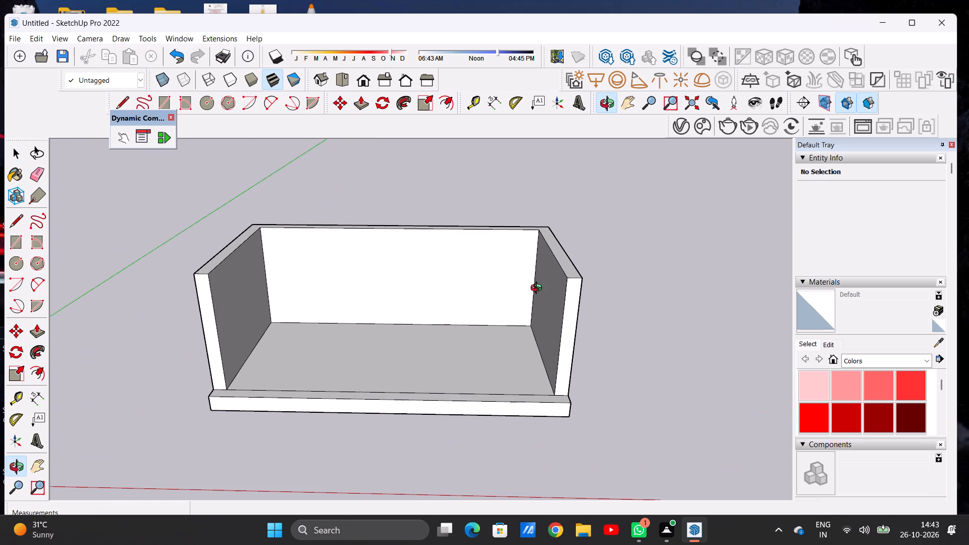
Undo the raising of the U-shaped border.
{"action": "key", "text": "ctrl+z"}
Push/Pull the U-shaped border face upward by 10' to form the back wall and two side walls.
{"action": "key", "text": "space"}
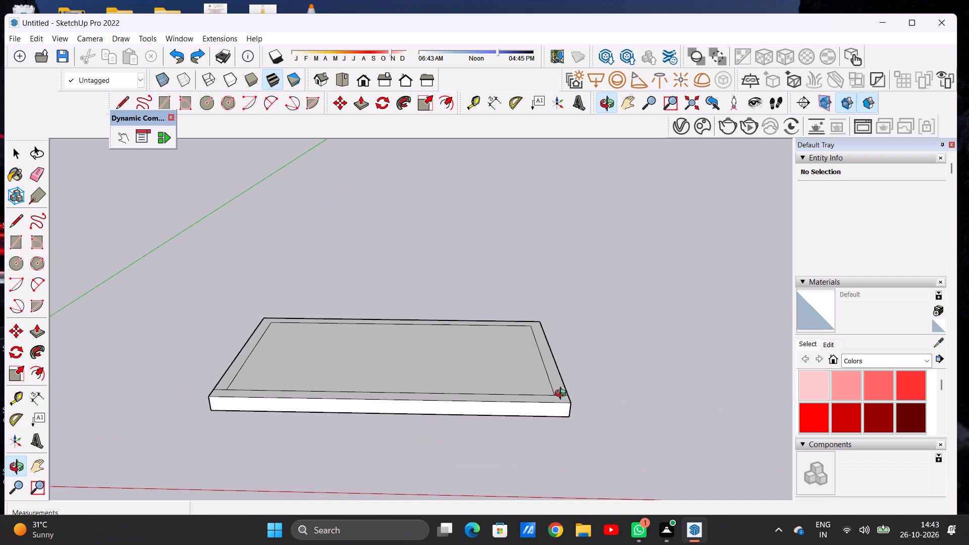
{"action": "key", "text": "p"}
{"action": "left_click", "coordinate": [557, 384]}
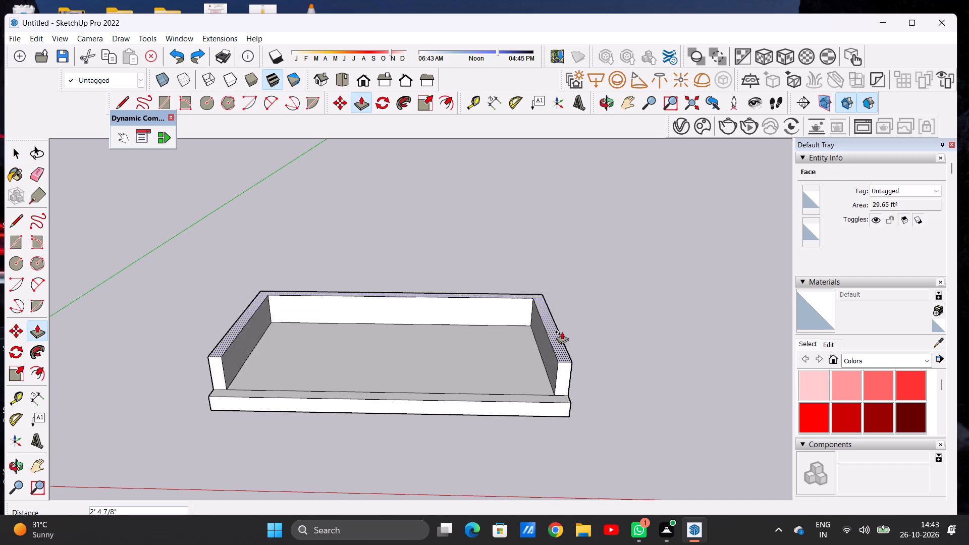
{"action": "key", "text": "1"}
{"action": "type", "text": "0'"}
{"action": "key", "text": "Return"}
{"action": "key", "text": "space"}
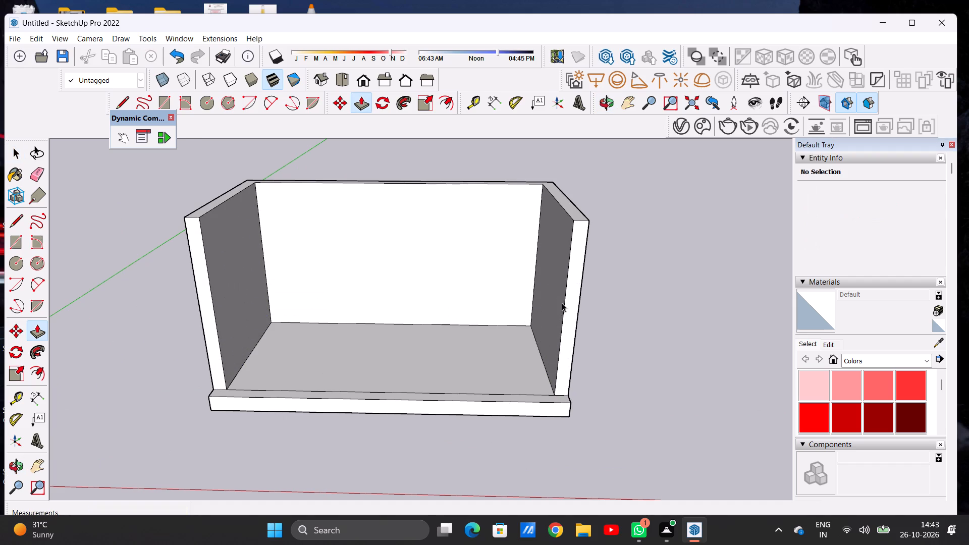
Examine the three-walled enclosure from near and far, comparing its size with the scale figure.
{"action": "scroll", "coordinate": [398, 378], "scroll_direction": "down", "scroll_amount": 3}
{"action": "scroll", "coordinate": [400, 387], "scroll_direction": "up", "scroll_amount": 1}
{"action": "scroll", "coordinate": [406, 390], "scroll_direction": "down", "scroll_amount": 12}
{"action": "scroll", "coordinate": [397, 358], "scroll_direction": "up", "scroll_amount": 6}
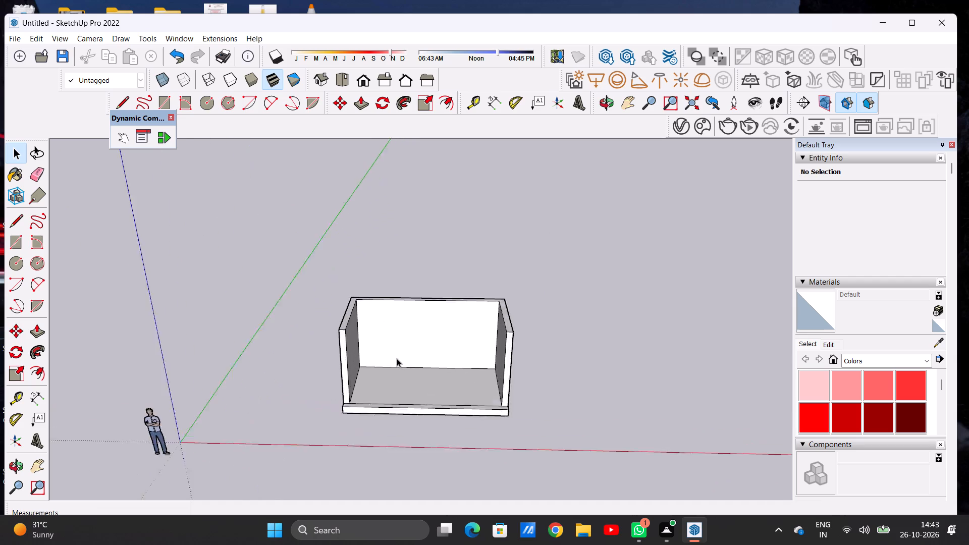
{"action": "scroll", "coordinate": [397, 358], "scroll_direction": "up", "scroll_amount": 5}
{"action": "scroll", "coordinate": [451, 339], "scroll_direction": "down", "scroll_amount": 2}
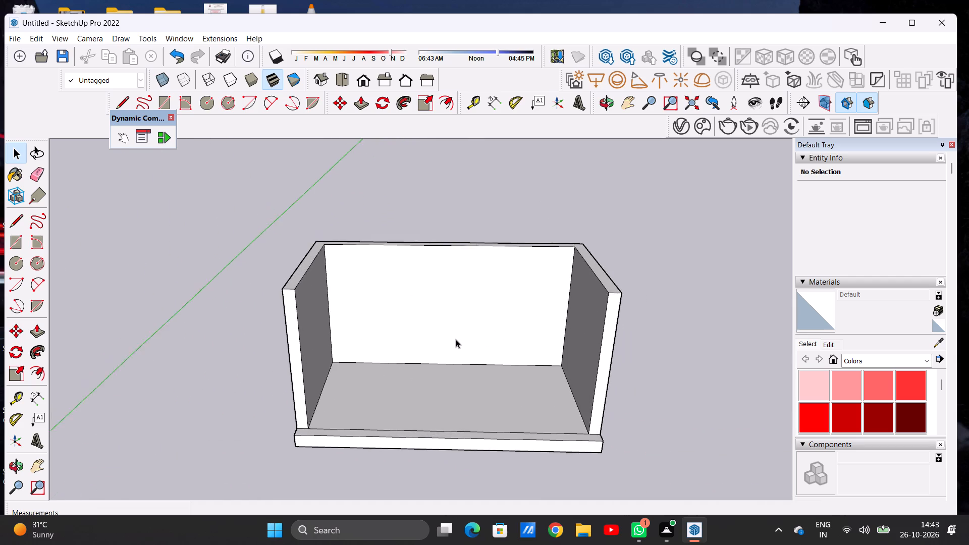
{"action": "scroll", "coordinate": [456, 339], "scroll_direction": "down", "scroll_amount": 1}
{"action": "scroll", "coordinate": [516, 252], "scroll_direction": "down", "scroll_amount": 4}
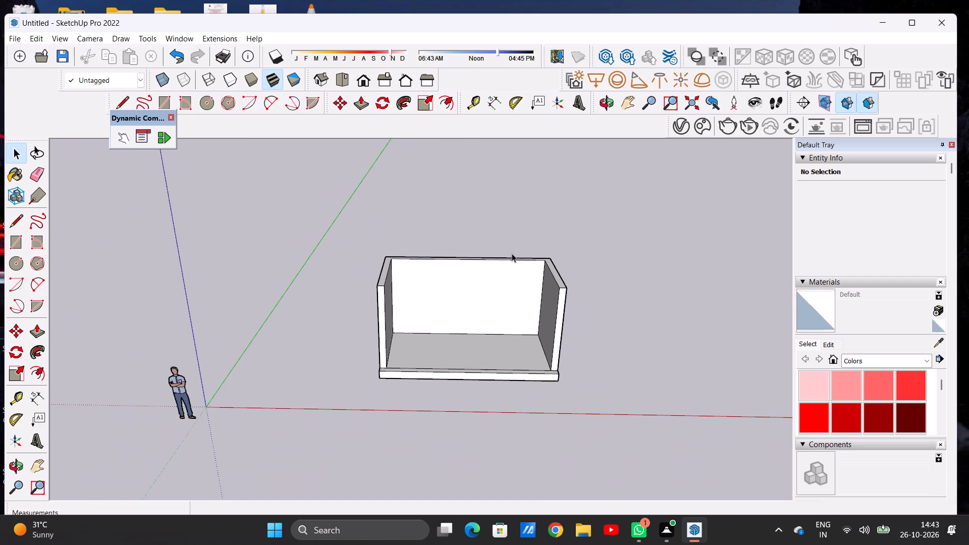
{"action": "scroll", "coordinate": [502, 374], "scroll_direction": "up", "scroll_amount": 3}
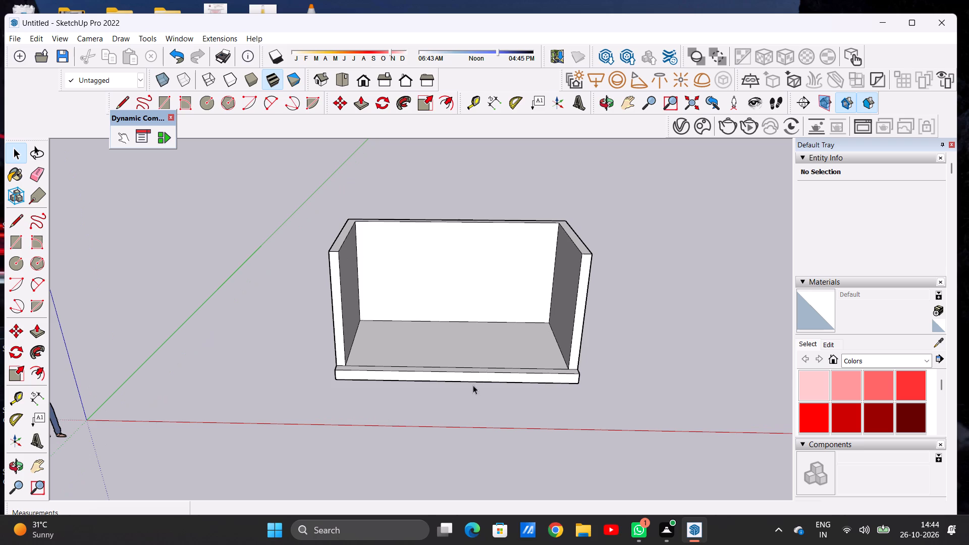
{"action": "scroll", "coordinate": [452, 342], "scroll_direction": "down", "scroll_amount": 4}
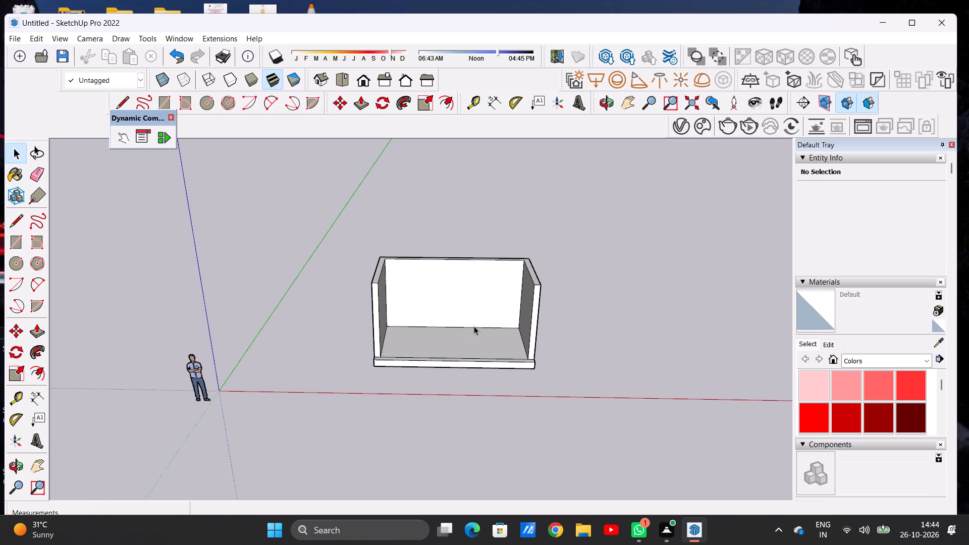
{"action": "left_click", "coordinate": [474, 327]}
{"action": "left_click", "coordinate": [490, 229]}
Draw a line about 9' 4 7/8" long across the floor from the back wall's base to the front strip, dividing the floor in two.
{"action": "left_click", "coordinate": [609, 99]}
{"action": "left_click_drag", "start_coordinate": [551, 252], "coordinate": [474, 254]}
{"action": "scroll", "coordinate": [444, 347], "scroll_direction": "up", "scroll_amount": 3}
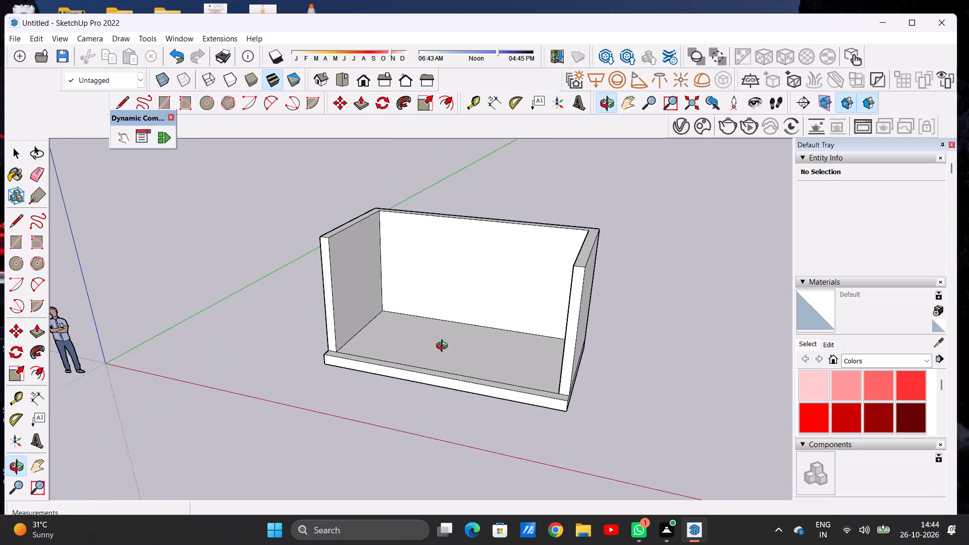
{"action": "scroll", "coordinate": [444, 347], "scroll_direction": "up", "scroll_amount": 5}
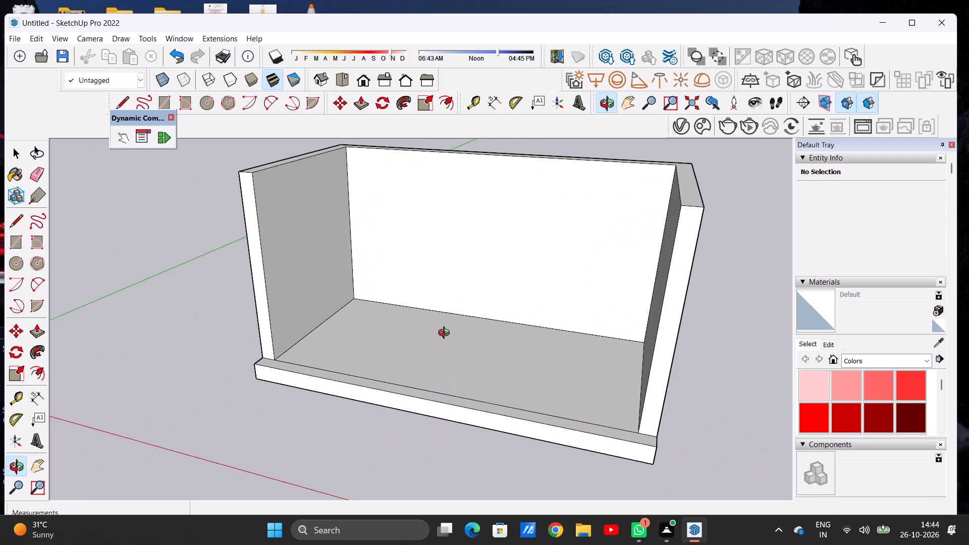
{"action": "key", "text": "space"}
{"action": "type", "text": "L"}
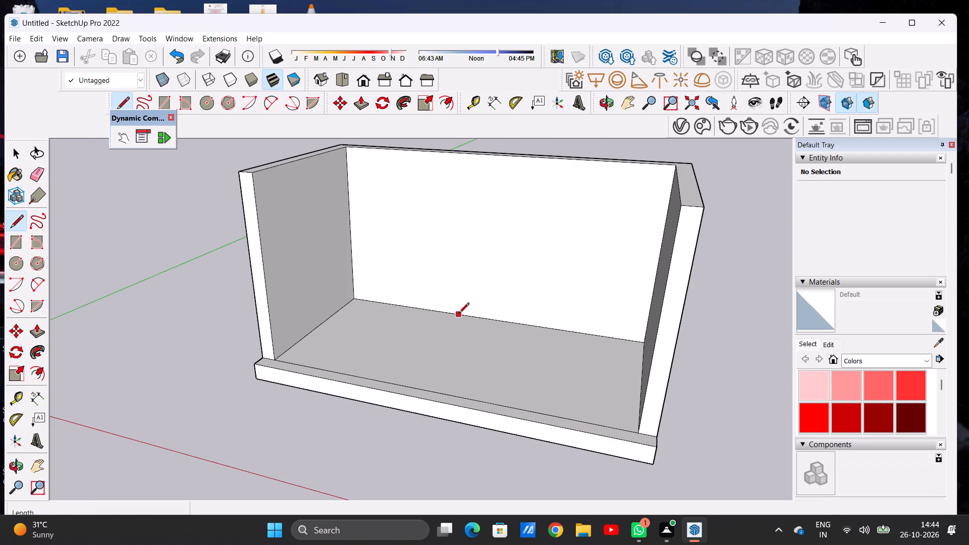
{"action": "left_click", "coordinate": [471, 313]}
{"action": "left_click", "coordinate": [420, 388]}
{"action": "key", "text": "space"}
{"action": "scroll", "coordinate": [441, 375], "scroll_direction": "down", "scroll_amount": 6}
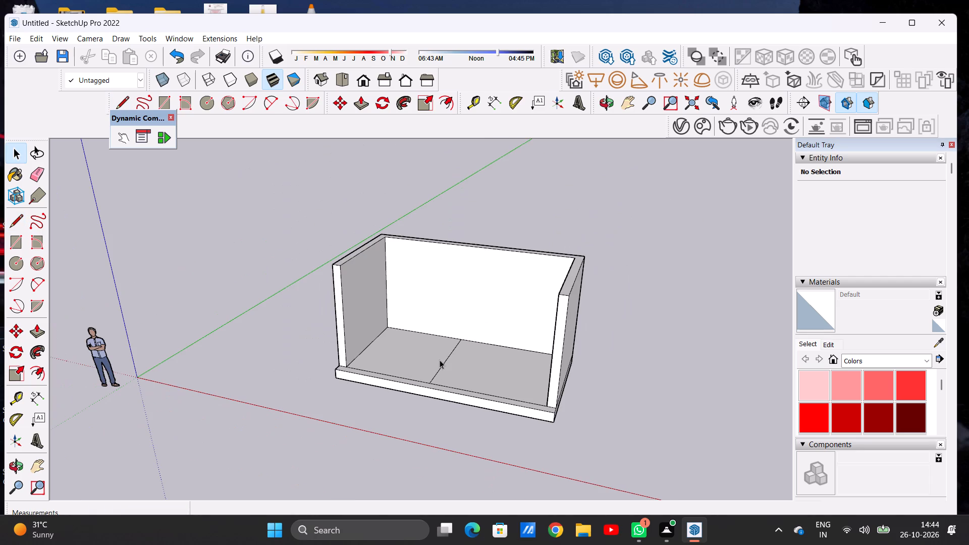
Orbit around the enclosure to examine the divided floor from low and high angles.
{"action": "left_click", "coordinate": [608, 108]}
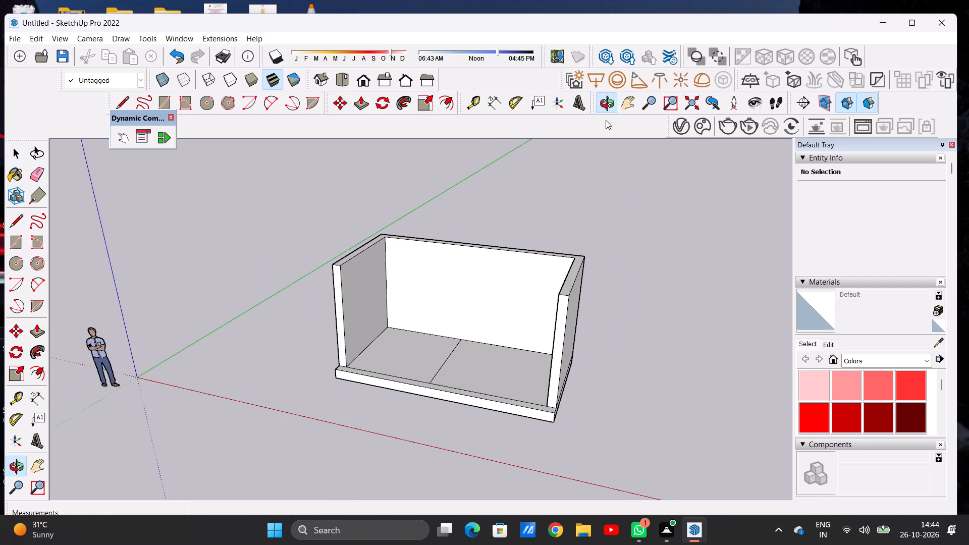
{"action": "left_click_drag", "start_coordinate": [451, 355], "coordinate": [481, 324]}
{"action": "left_click", "coordinate": [484, 312]}
{"action": "left_click_drag", "start_coordinate": [486, 307], "coordinate": [496, 285]}
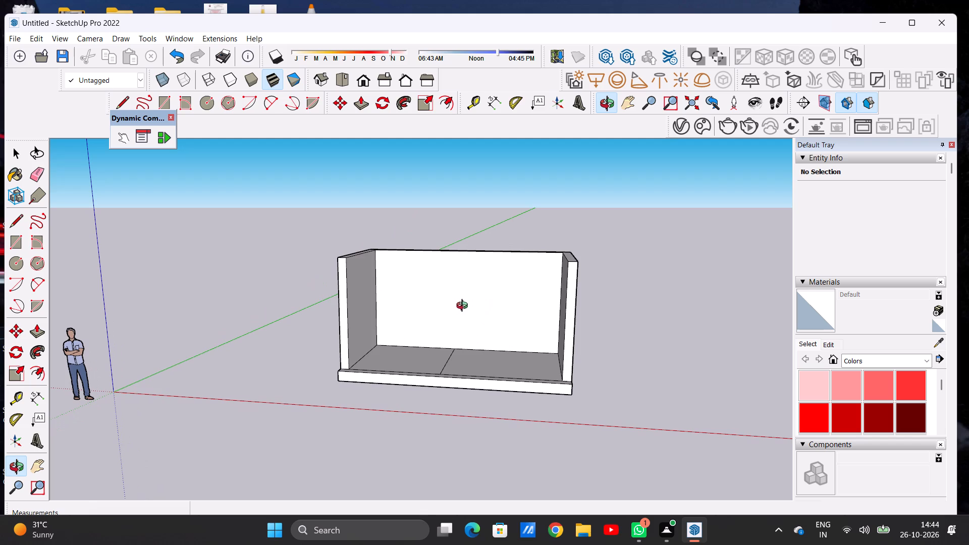
{"action": "scroll", "coordinate": [457, 312], "scroll_direction": "up", "scroll_amount": 1}
{"action": "scroll", "coordinate": [457, 312], "scroll_direction": "down", "scroll_amount": 1}
{"action": "scroll", "coordinate": [457, 312], "scroll_direction": "up", "scroll_amount": 3}
{"action": "scroll", "coordinate": [511, 308], "scroll_direction": "down", "scroll_amount": 4}
{"action": "left_click_drag", "start_coordinate": [511, 304], "coordinate": [510, 306]}
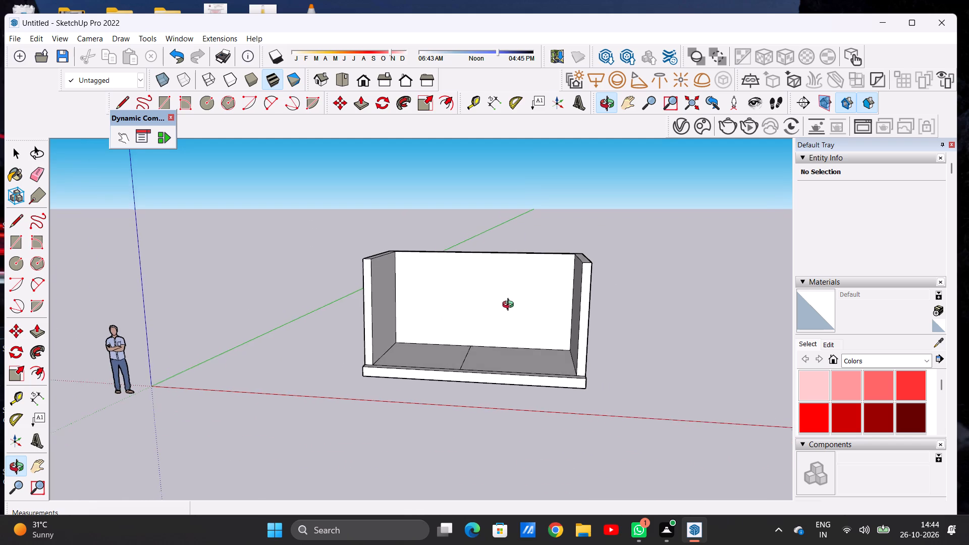
{"action": "left_click_drag", "start_coordinate": [510, 306], "coordinate": [475, 417]}
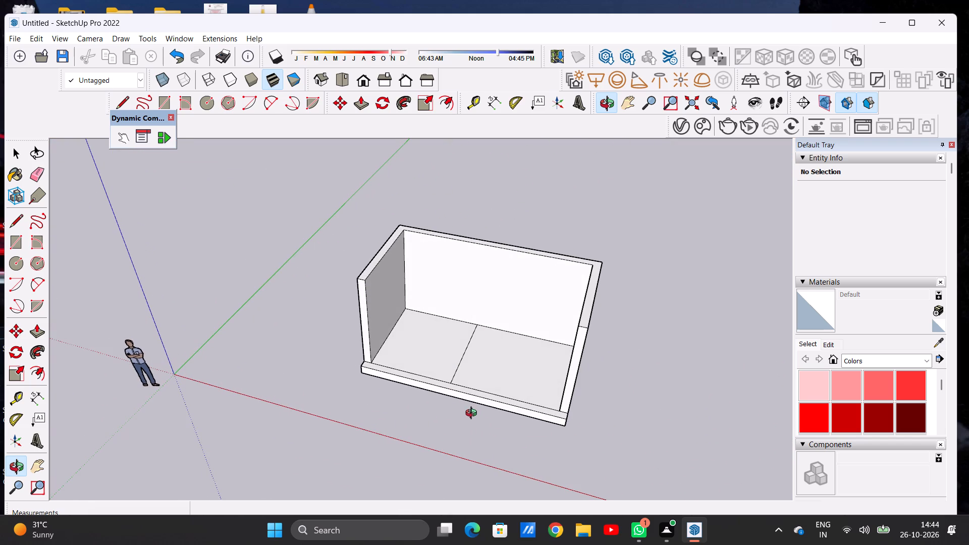
Push/Pull the left floor section up 10', level with the top of the surrounding walls.
{"action": "key", "text": "space"}
{"action": "key", "text": "p"}
{"action": "scroll", "coordinate": [452, 307], "scroll_direction": "up", "scroll_amount": 1}
{"action": "scroll", "coordinate": [452, 307], "scroll_direction": "down", "scroll_amount": 1}
{"action": "scroll", "coordinate": [452, 307], "scroll_direction": "up", "scroll_amount": 3}
{"action": "left_click", "coordinate": [443, 353]}
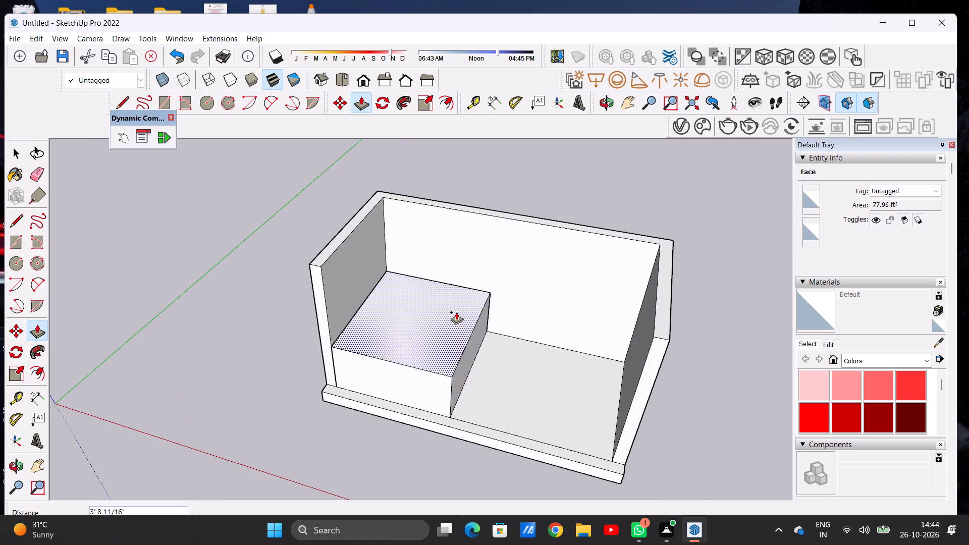
{"action": "scroll", "coordinate": [457, 315], "scroll_direction": "down", "scroll_amount": 7}
{"action": "scroll", "coordinate": [405, 297], "scroll_direction": "down", "scroll_amount": 1}
{"action": "scroll", "coordinate": [404, 297], "scroll_direction": "up", "scroll_amount": 7}
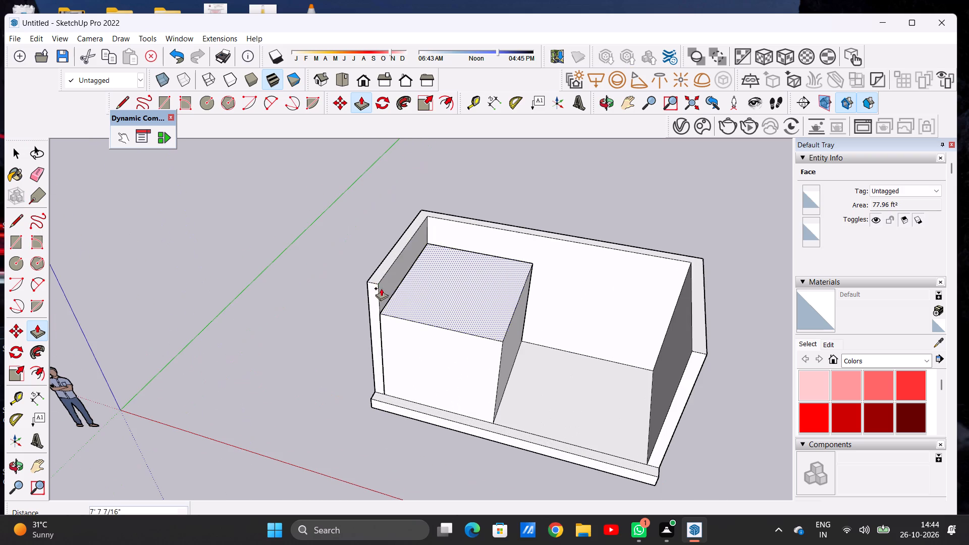
{"action": "left_click", "coordinate": [380, 285]}
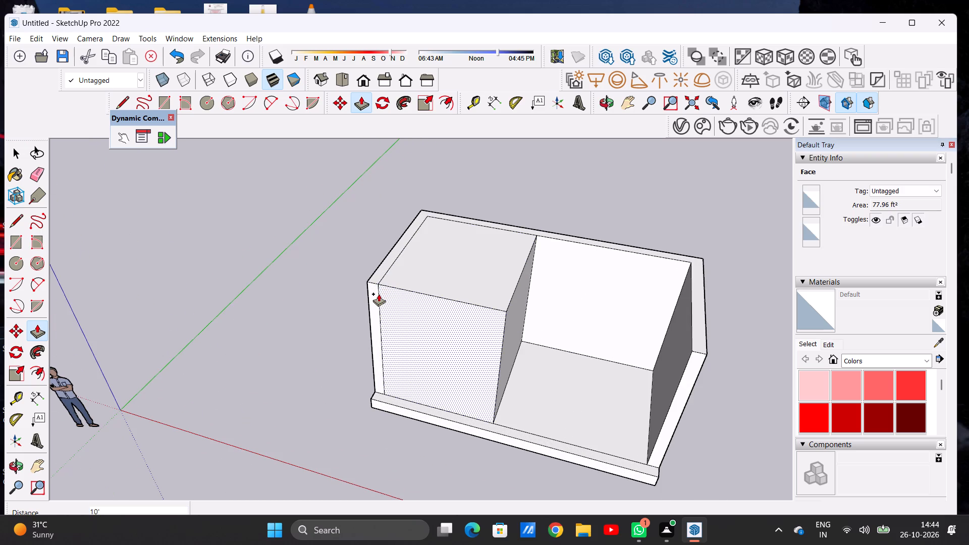
{"action": "key", "text": "space"}
Push/Pull the exposed back wall face beside the raised block forward by about 5' 7".
{"action": "scroll", "coordinate": [451, 328], "scroll_direction": "down", "scroll_amount": 7}
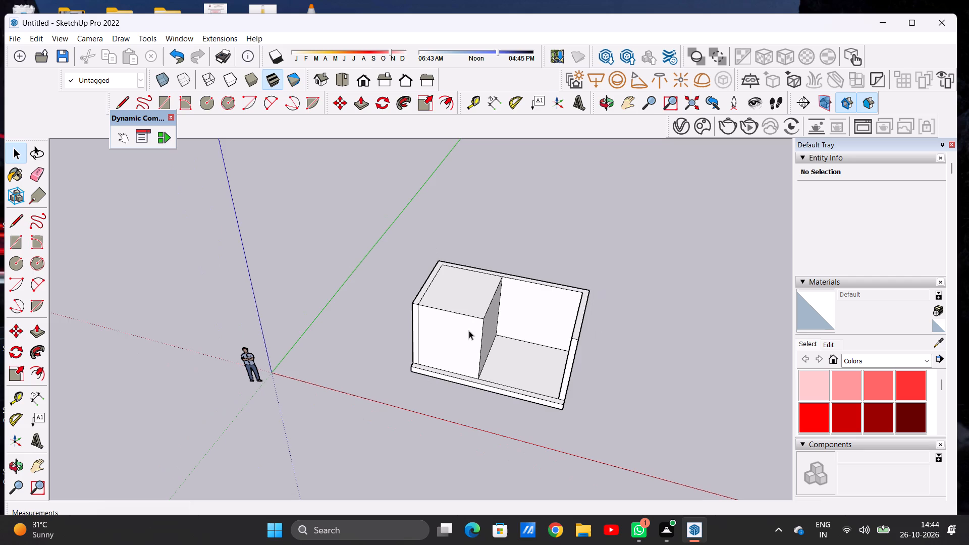
{"action": "scroll", "coordinate": [469, 346], "scroll_direction": "up", "scroll_amount": 5}
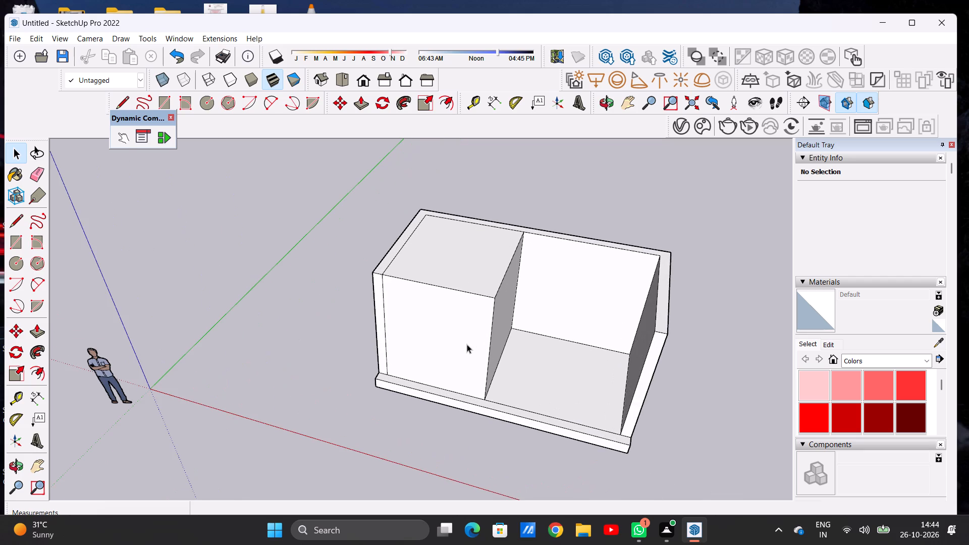
{"action": "scroll", "coordinate": [509, 316], "scroll_direction": "down", "scroll_amount": 3}
{"action": "scroll", "coordinate": [551, 314], "scroll_direction": "up", "scroll_amount": 4}
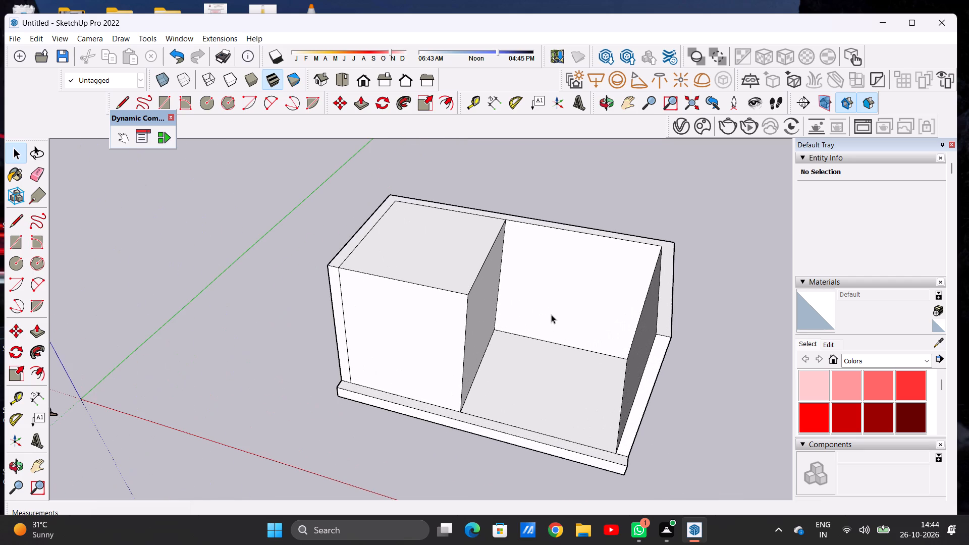
{"action": "key", "text": "p"}
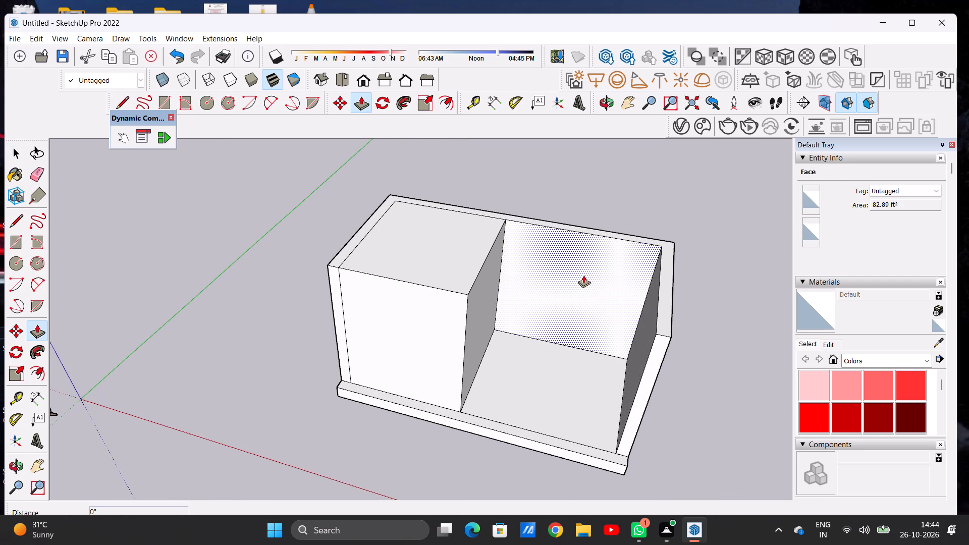
{"action": "left_click", "coordinate": [583, 275]}
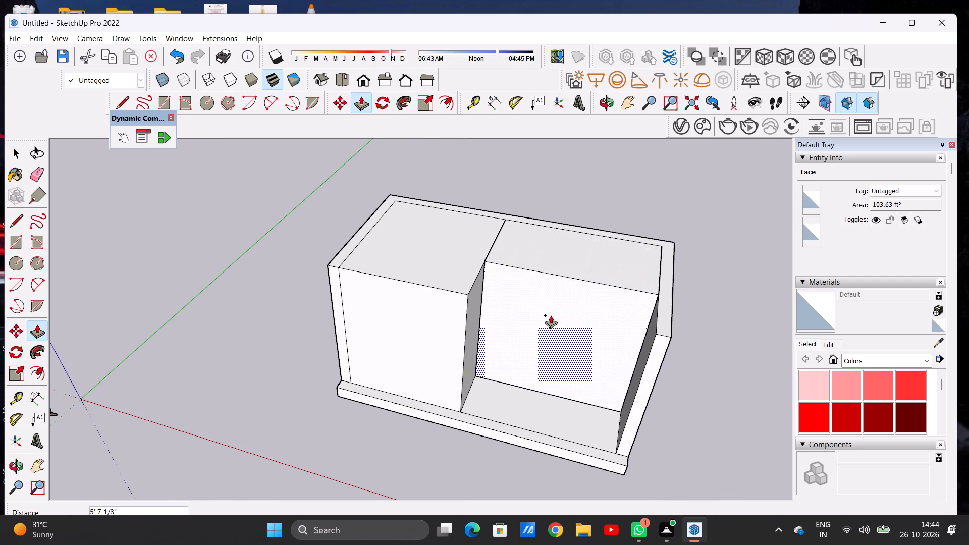
{"action": "left_click", "coordinate": [551, 315]}
{"action": "key", "text": "space"}
Orbit around the enclosure to examine the two raised blocks from low front and high angles.
{"action": "scroll", "coordinate": [520, 320], "scroll_direction": "down", "scroll_amount": 1}
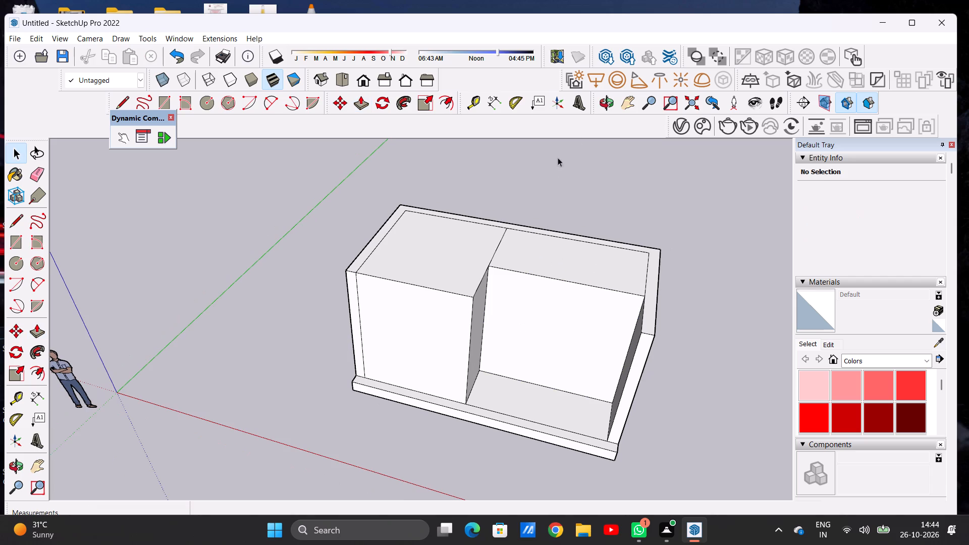
{"action": "left_click", "coordinate": [597, 115]}
{"action": "left_click", "coordinate": [601, 107]}
{"action": "left_click_drag", "start_coordinate": [469, 340], "coordinate": [510, 256]}
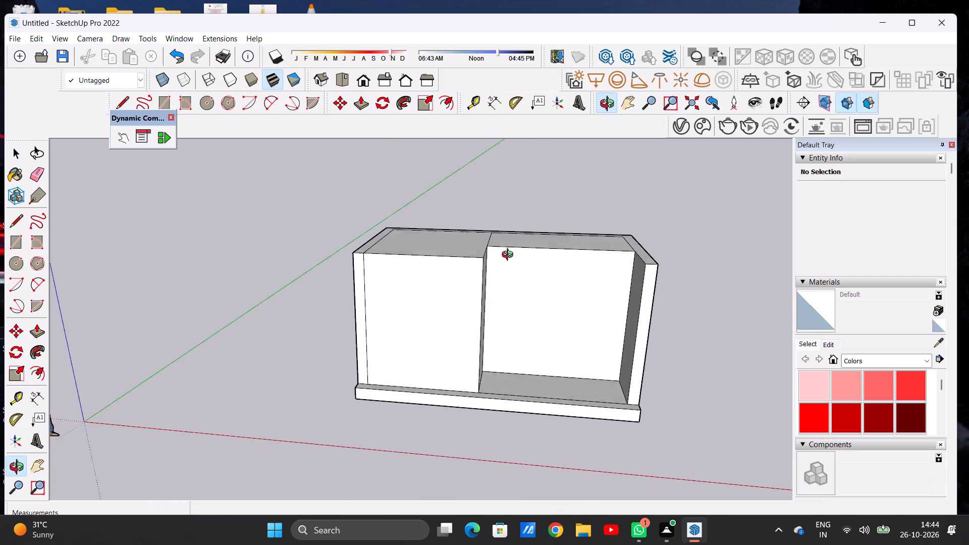
{"action": "left_click_drag", "start_coordinate": [510, 256], "coordinate": [510, 254]}
{"action": "scroll", "coordinate": [472, 288], "scroll_direction": "down", "scroll_amount": 5}
{"action": "left_click_drag", "start_coordinate": [463, 321], "coordinate": [489, 260]}
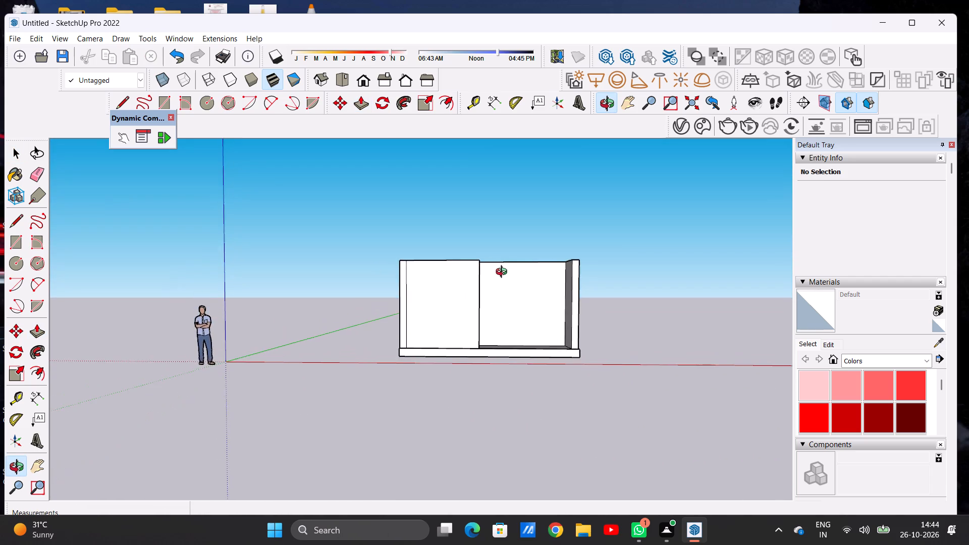
{"action": "scroll", "coordinate": [505, 275], "scroll_direction": "up", "scroll_amount": 9}
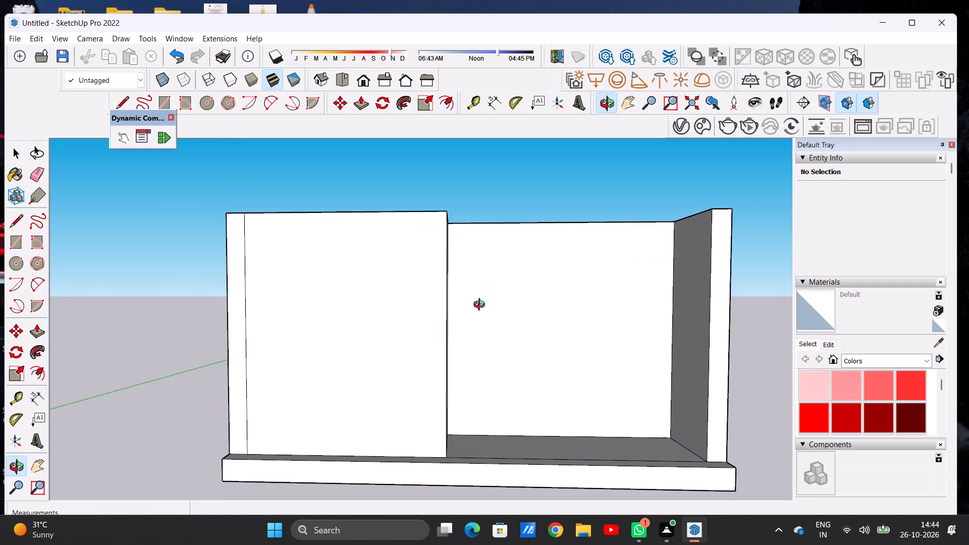
{"action": "scroll", "coordinate": [481, 306], "scroll_direction": "down", "scroll_amount": 8}
{"action": "scroll", "coordinate": [534, 311], "scroll_direction": "up", "scroll_amount": 4}
{"action": "left_click_drag", "start_coordinate": [511, 313], "coordinate": [492, 353]}
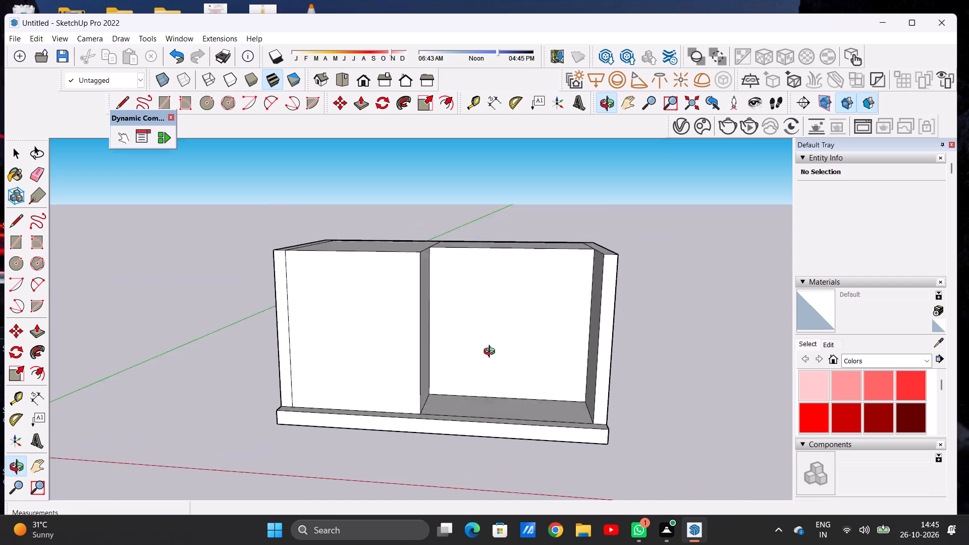
{"action": "left_click_drag", "start_coordinate": [492, 353], "coordinate": [516, 334]}
{"action": "scroll", "coordinate": [518, 332], "scroll_direction": "up", "scroll_amount": 3}
{"action": "scroll", "coordinate": [494, 325], "scroll_direction": "down", "scroll_amount": 5}
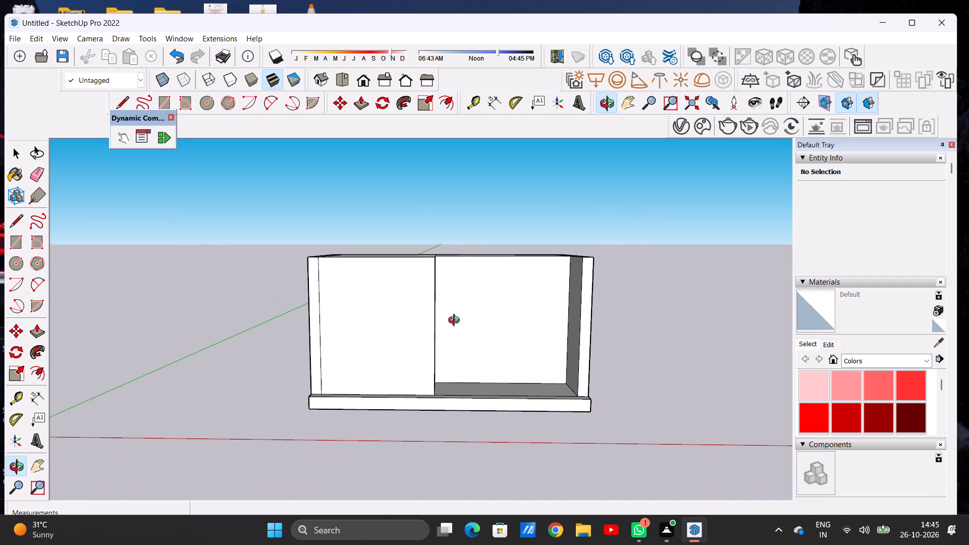
{"action": "scroll", "coordinate": [438, 315], "scroll_direction": "down", "scroll_amount": 4}
{"action": "scroll", "coordinate": [414, 330], "scroll_direction": "up", "scroll_amount": 5}
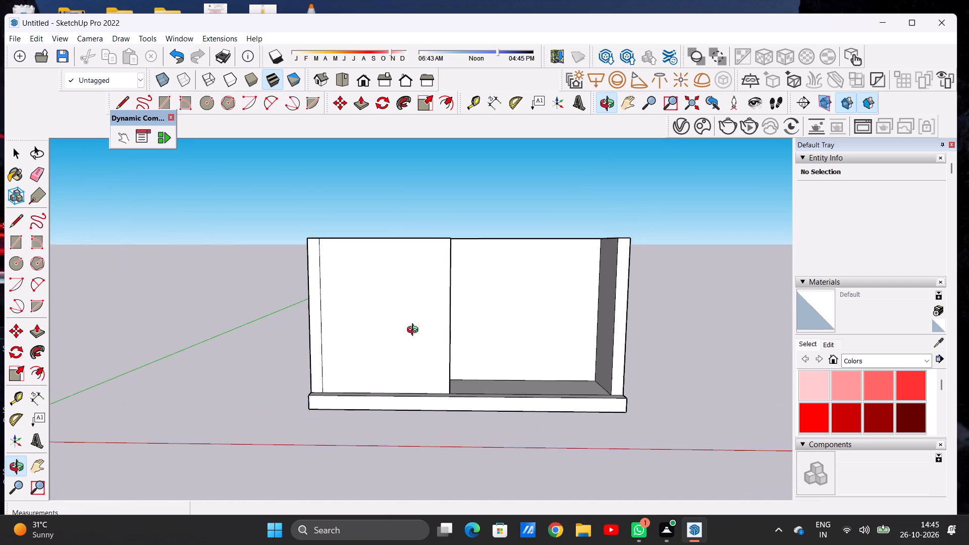
{"action": "left_click_drag", "start_coordinate": [428, 341], "coordinate": [424, 314]}
{"action": "scroll", "coordinate": [425, 328], "scroll_direction": "down", "scroll_amount": 7}
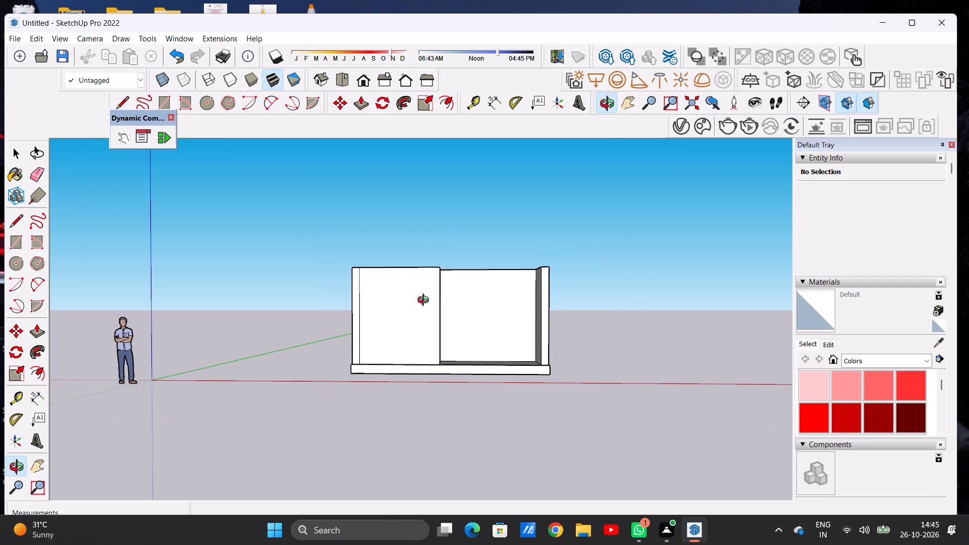
{"action": "scroll", "coordinate": [425, 301], "scroll_direction": "up", "scroll_amount": 6}
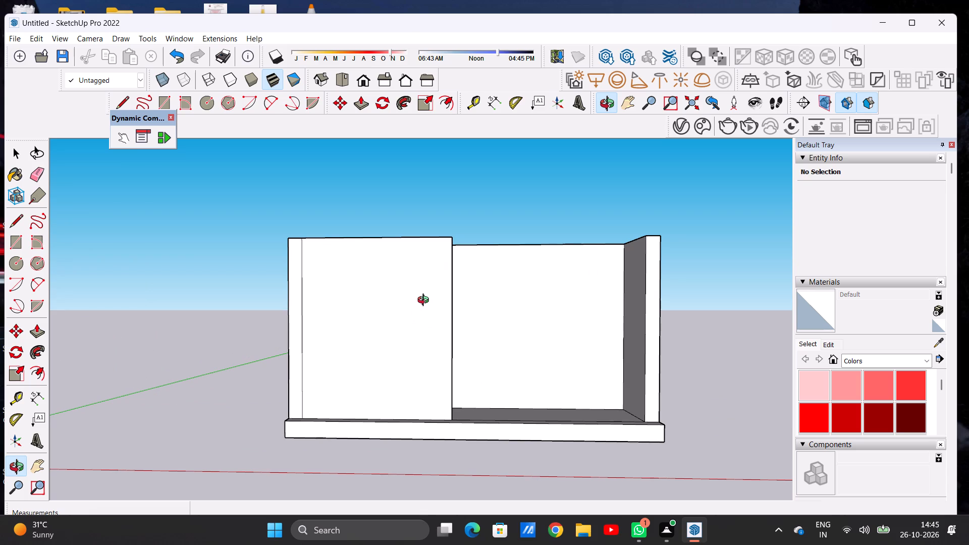
{"action": "scroll", "coordinate": [422, 302], "scroll_direction": "down", "scroll_amount": 5}
{"action": "scroll", "coordinate": [426, 305], "scroll_direction": "up", "scroll_amount": 5}
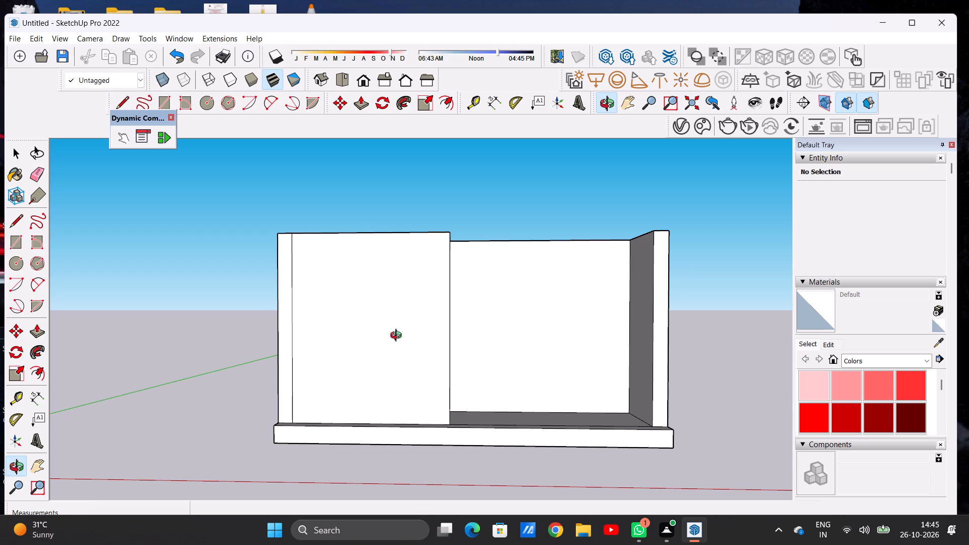
{"action": "scroll", "coordinate": [413, 318], "scroll_direction": "down", "scroll_amount": 4}
{"action": "scroll", "coordinate": [442, 292], "scroll_direction": "up", "scroll_amount": 3}
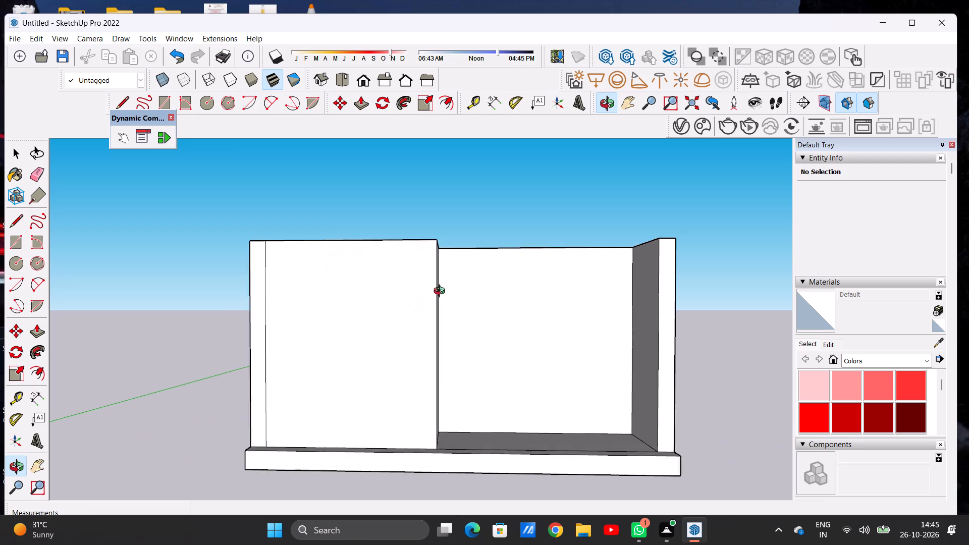
{"action": "scroll", "coordinate": [442, 292], "scroll_direction": "up", "scroll_amount": 2}
{"action": "left_click_drag", "start_coordinate": [480, 274], "coordinate": [480, 389]}
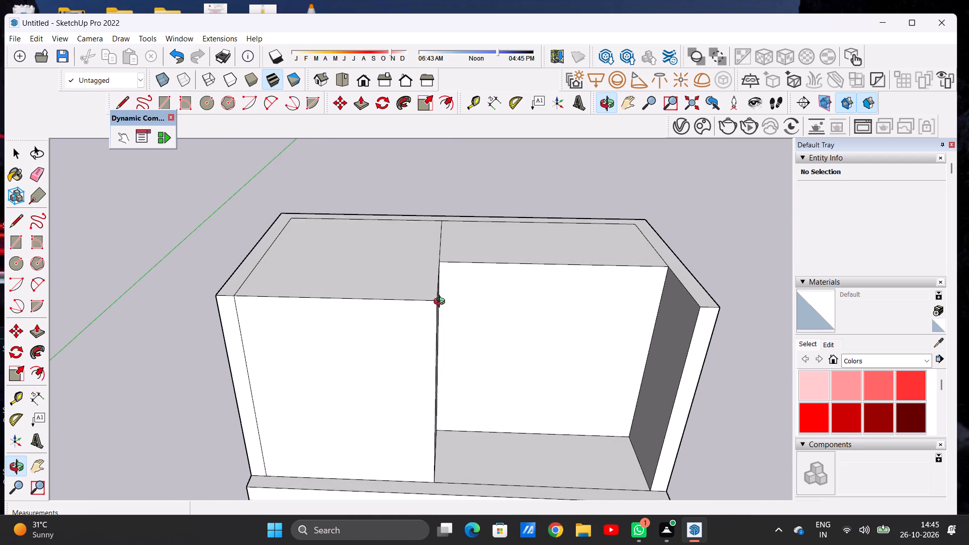
{"action": "scroll", "coordinate": [442, 302], "scroll_direction": "down", "scroll_amount": 5}
{"action": "left_click_drag", "start_coordinate": [442, 294], "coordinate": [433, 354]}
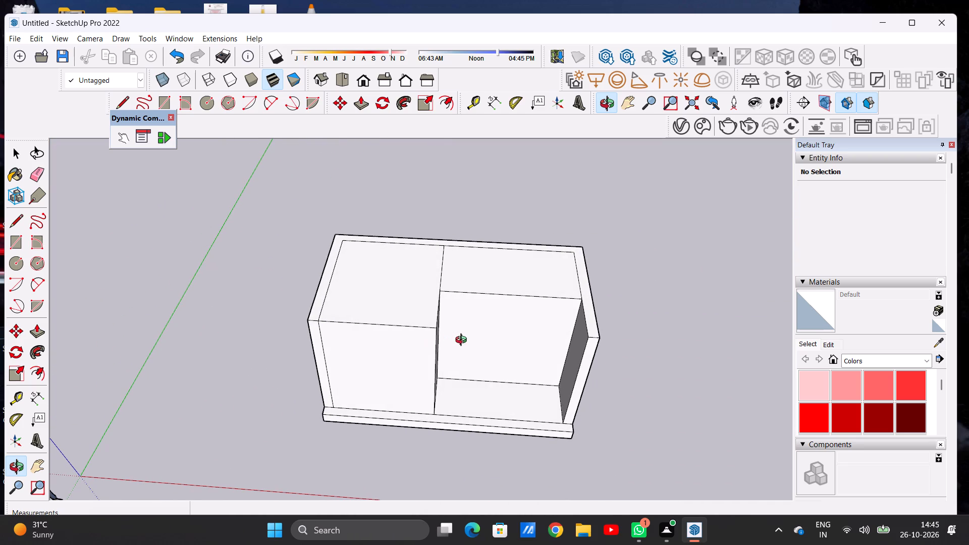
Push/Pull the front face of the right block back by about 1' 3 5/8".
{"action": "scroll", "coordinate": [496, 320], "scroll_direction": "up", "scroll_amount": 3}
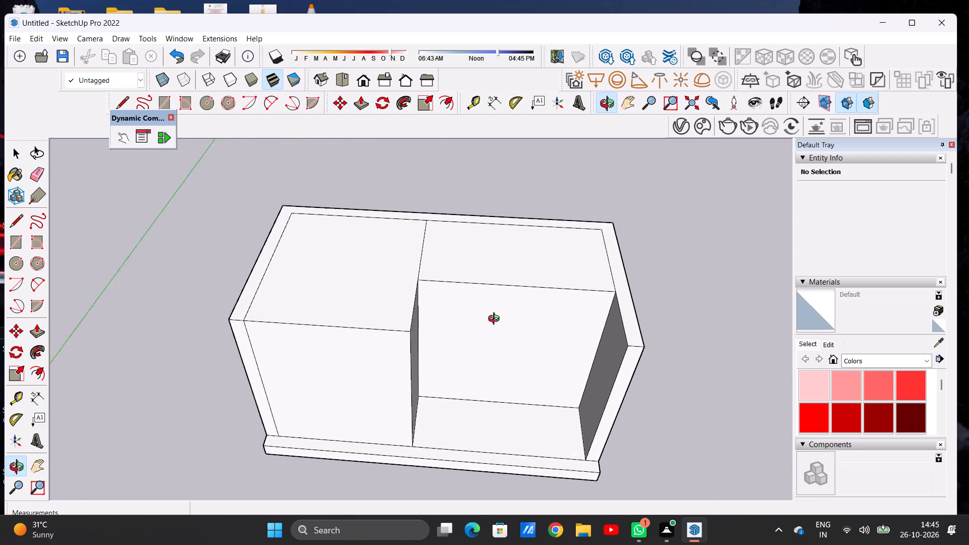
{"action": "scroll", "coordinate": [496, 320], "scroll_direction": "up", "scroll_amount": 2}
{"action": "key", "text": "space"}
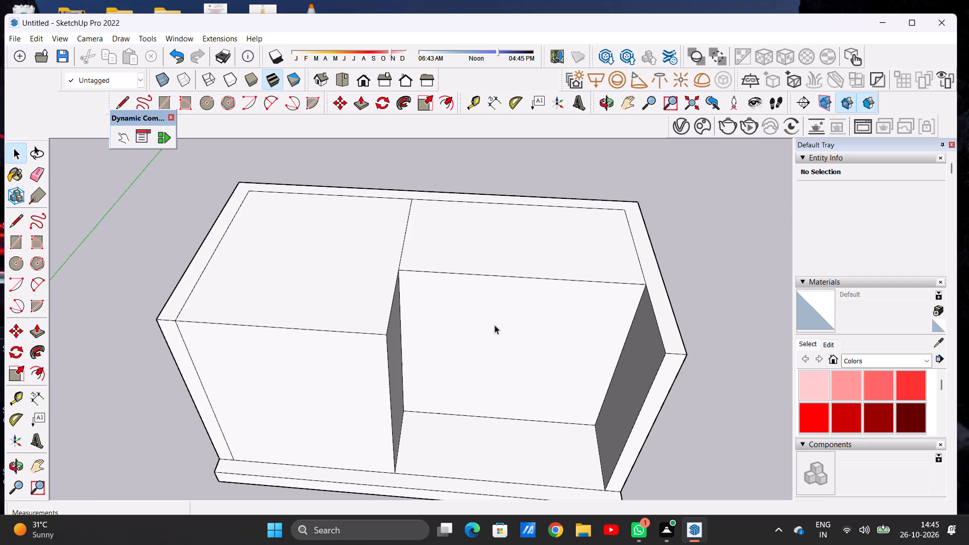
{"action": "key", "text": "p"}
{"action": "left_click", "coordinate": [484, 307]}
{"action": "left_click", "coordinate": [492, 288]}
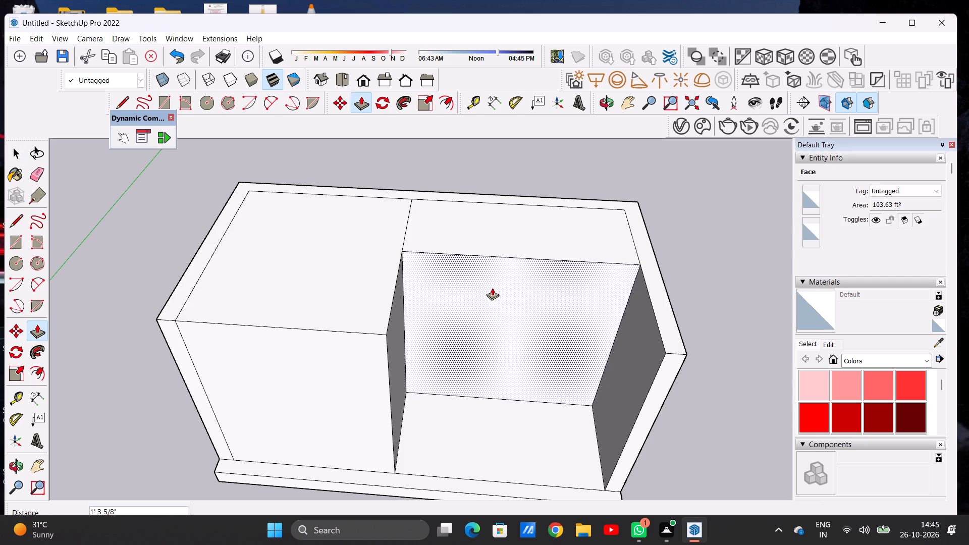
Push/Pull the front face of the left block back by about 2' 9 1/16".
{"action": "left_click", "coordinate": [353, 376]}
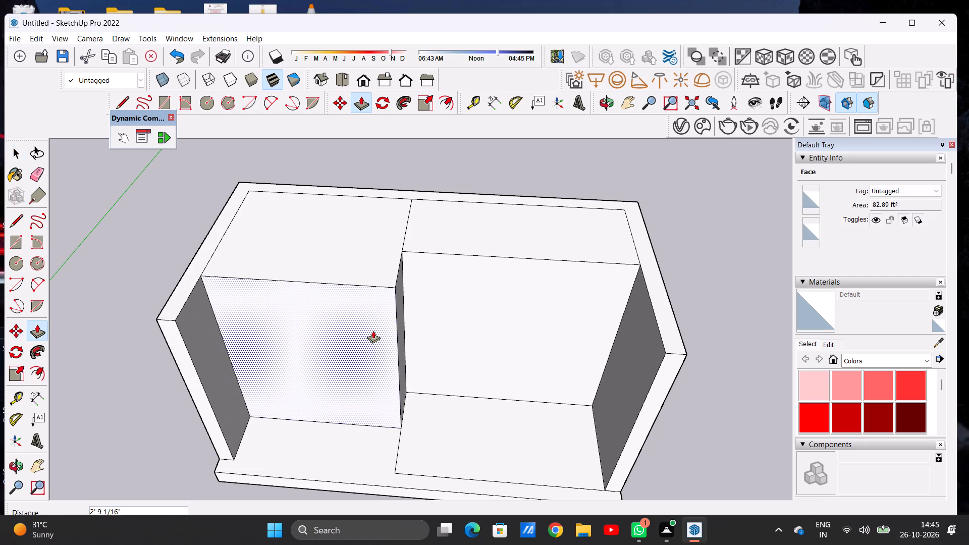
{"action": "left_click", "coordinate": [373, 331]}
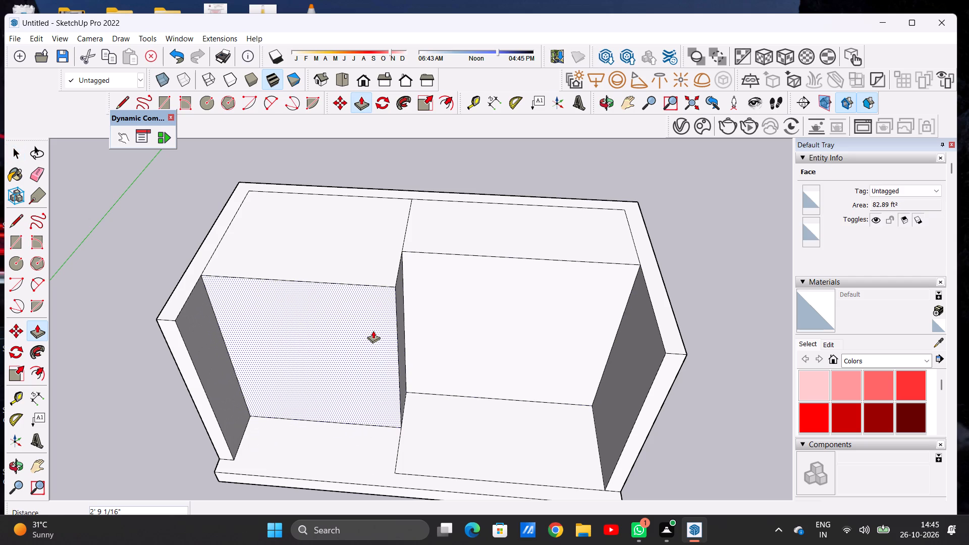
{"action": "key", "text": "space"}
Orbit around the enclosure to examine both recessed block fronts and the floor from several angles.
{"action": "scroll", "coordinate": [442, 326], "scroll_direction": "down", "scroll_amount": 4}
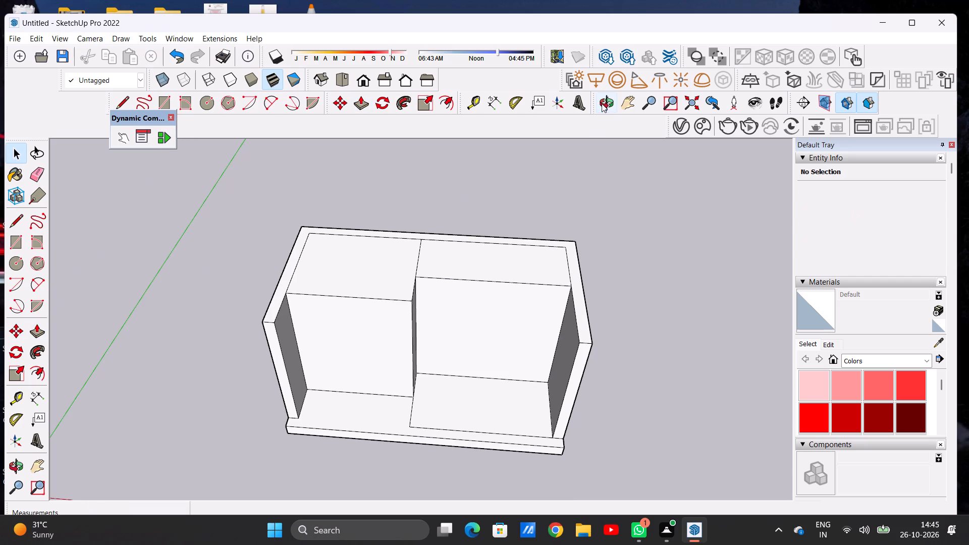
{"action": "left_click", "coordinate": [602, 103]}
{"action": "left_click_drag", "start_coordinate": [501, 343], "coordinate": [519, 209]}
{"action": "scroll", "coordinate": [513, 261], "scroll_direction": "down", "scroll_amount": 4}
{"action": "left_click_drag", "start_coordinate": [515, 293], "coordinate": [485, 288]}
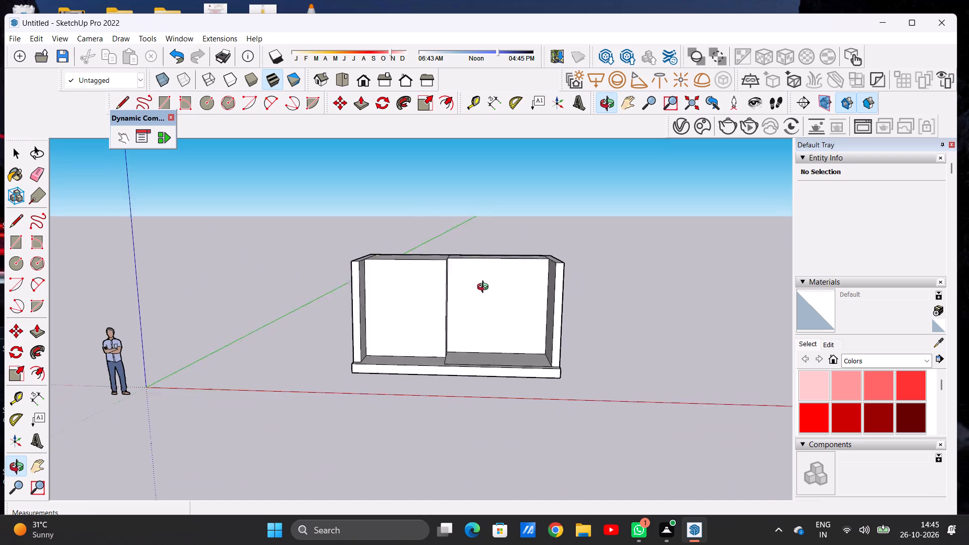
{"action": "left_click_drag", "start_coordinate": [485, 288], "coordinate": [399, 339]}
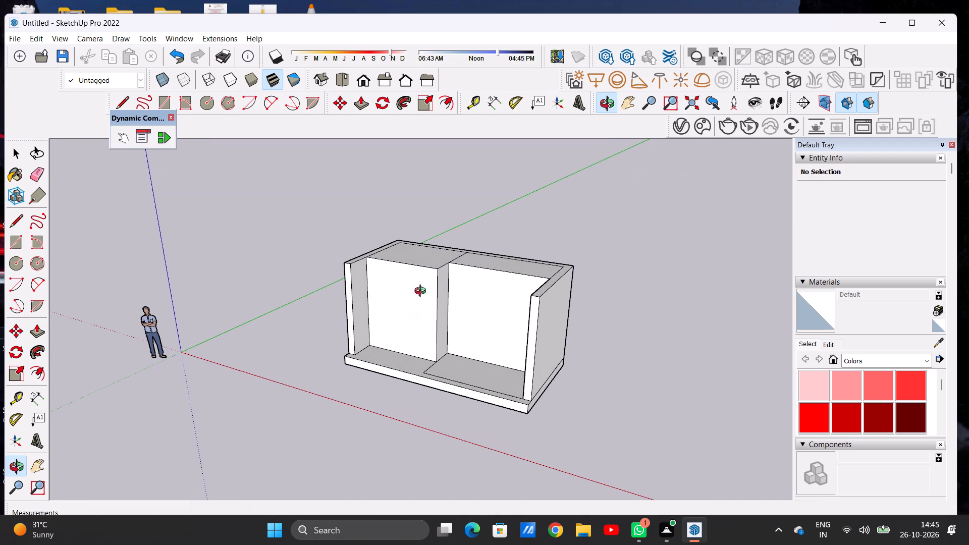
{"action": "left_click_drag", "start_coordinate": [414, 295], "coordinate": [515, 304]}
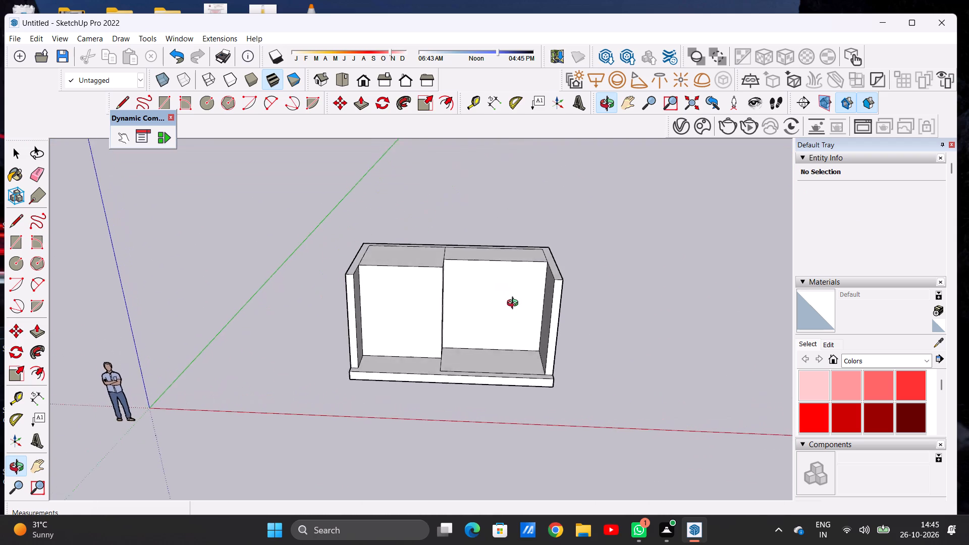
{"action": "left_click_drag", "start_coordinate": [515, 304], "coordinate": [515, 307]}
{"action": "scroll", "coordinate": [454, 374], "scroll_direction": "up", "scroll_amount": 5}
{"action": "scroll", "coordinate": [387, 328], "scroll_direction": "down", "scroll_amount": 6}
{"action": "left_click_drag", "start_coordinate": [391, 311], "coordinate": [253, 324]}
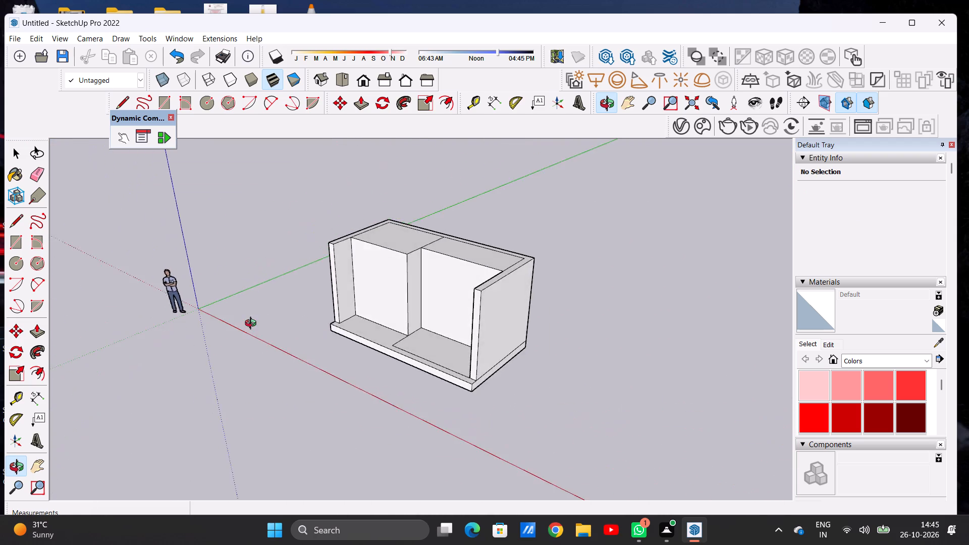
{"action": "left_click_drag", "start_coordinate": [253, 324], "coordinate": [378, 365]}
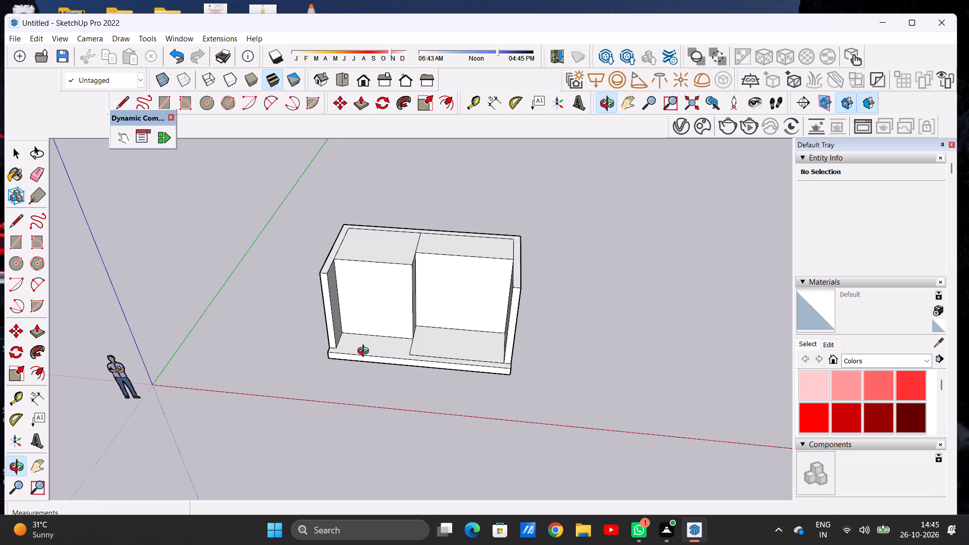
{"action": "scroll", "coordinate": [356, 320], "scroll_direction": "up", "scroll_amount": 5}
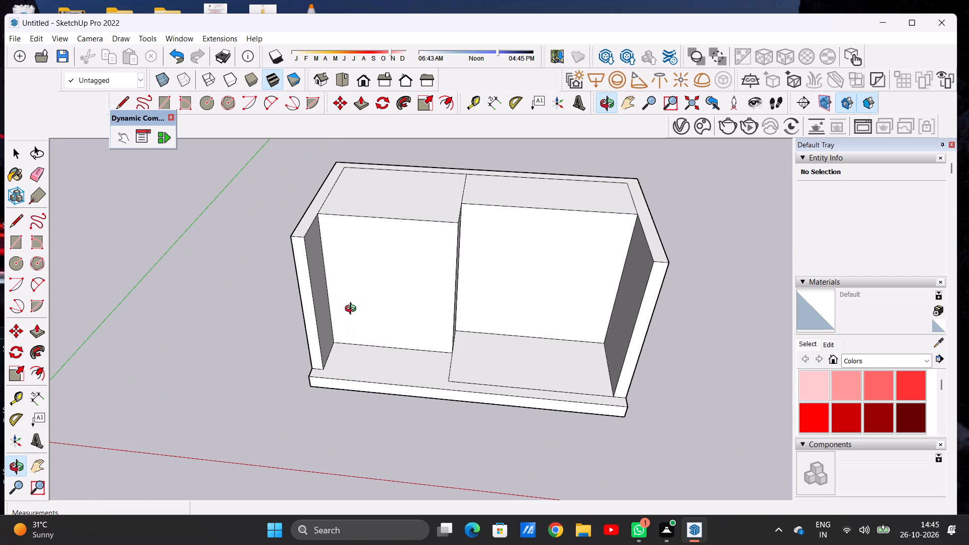
{"action": "scroll", "coordinate": [397, 315], "scroll_direction": "down", "scroll_amount": 4}
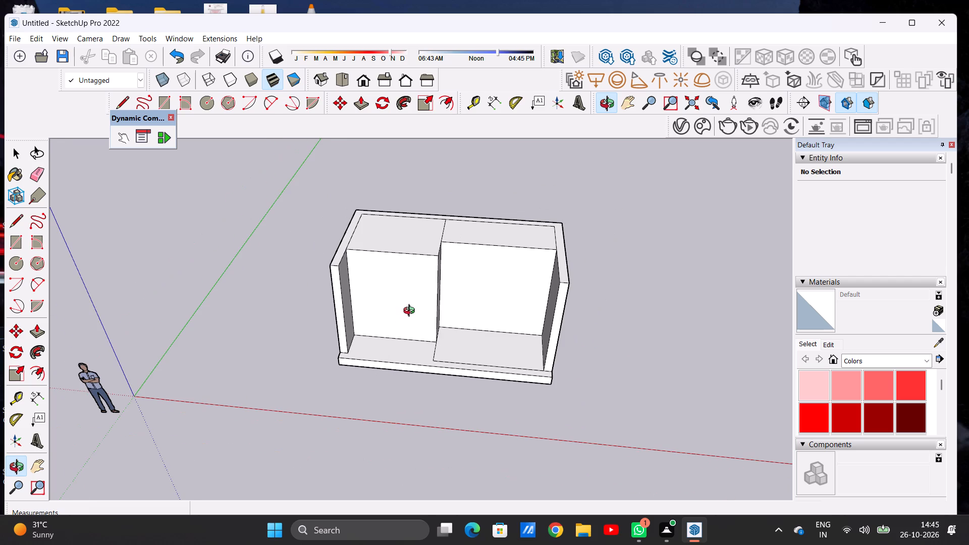
{"action": "scroll", "coordinate": [414, 314], "scroll_direction": "down", "scroll_amount": 5}
{"action": "scroll", "coordinate": [427, 314], "scroll_direction": "up", "scroll_amount": 6}
{"action": "left_click_drag", "start_coordinate": [379, 324], "coordinate": [320, 355]}
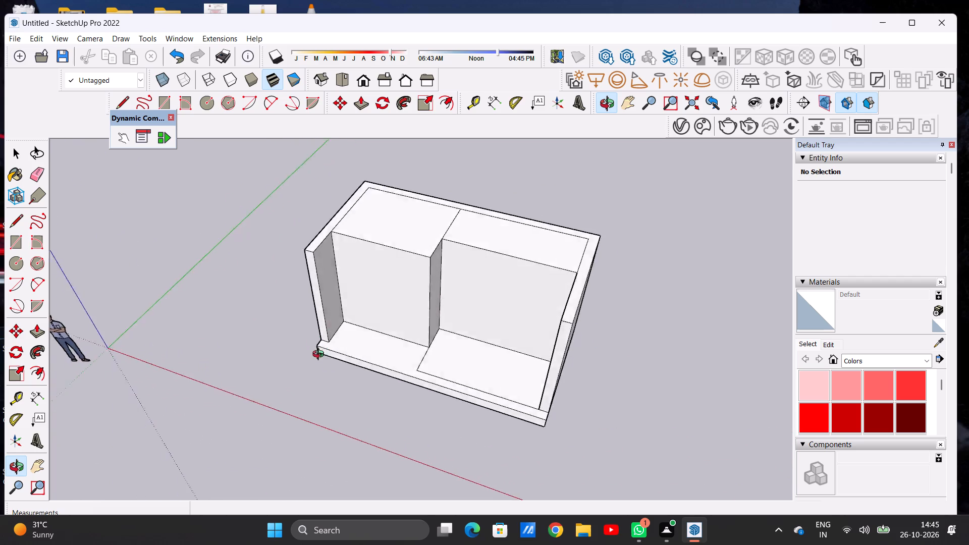
Push/Pull the long front edge face of the base slab outward by about 2' 4 3/16".
{"action": "left_click_drag", "start_coordinate": [320, 355], "coordinate": [583, 335]}
{"action": "scroll", "coordinate": [402, 405], "scroll_direction": "up", "scroll_amount": 6}
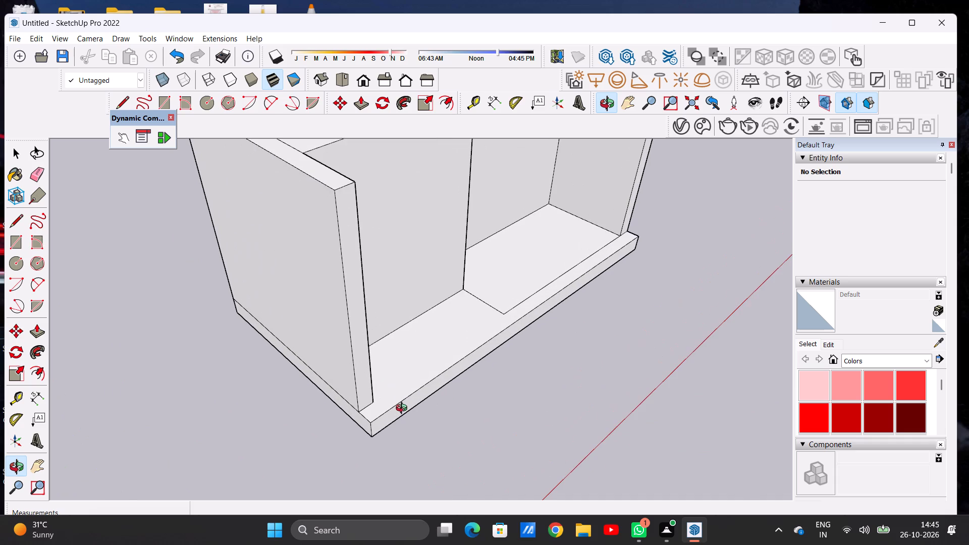
{"action": "key", "text": "space"}
{"action": "key", "text": "p"}
{"action": "scroll", "coordinate": [387, 429], "scroll_direction": "up", "scroll_amount": 5}
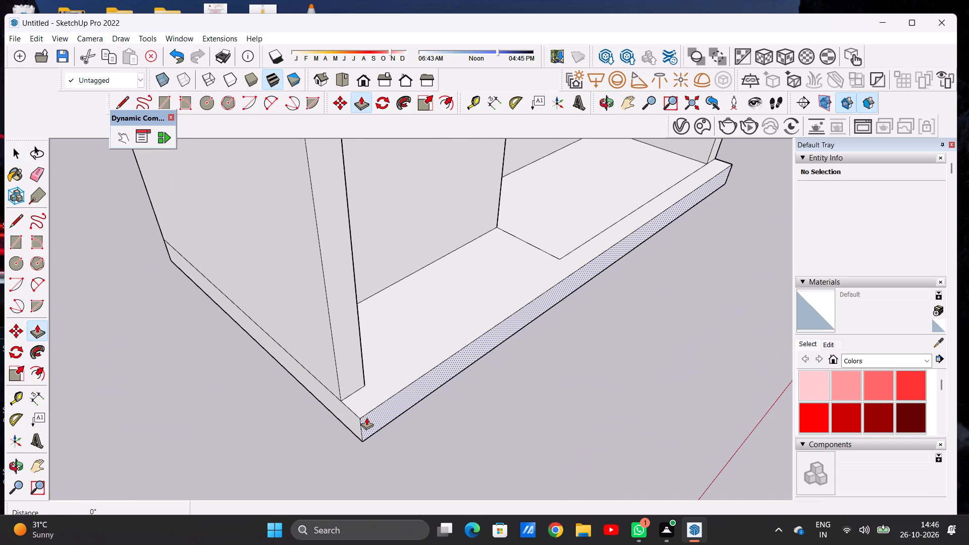
{"action": "left_click", "coordinate": [366, 417]}
{"action": "left_click", "coordinate": [456, 449]}
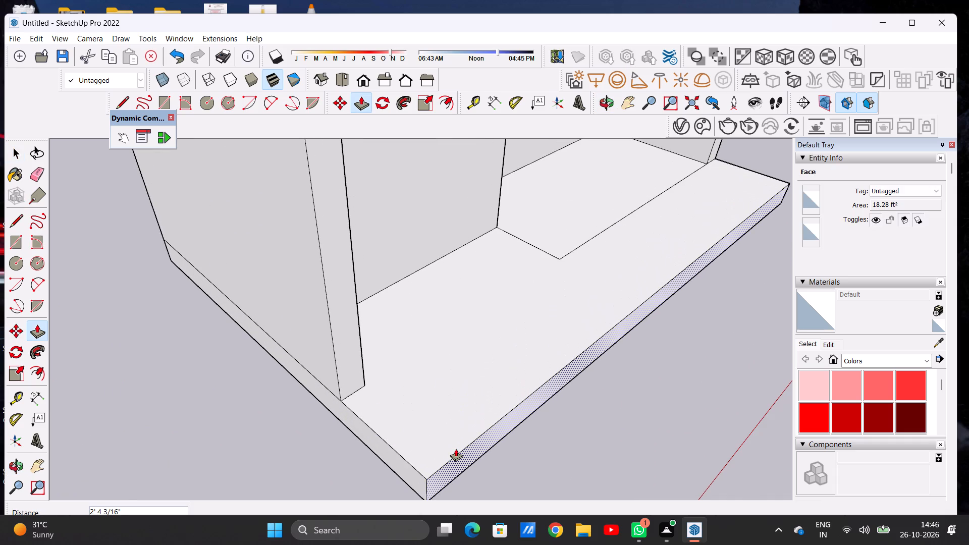
{"action": "key", "text": "space"}
{"action": "scroll", "coordinate": [407, 442], "scroll_direction": "down", "scroll_amount": 11}
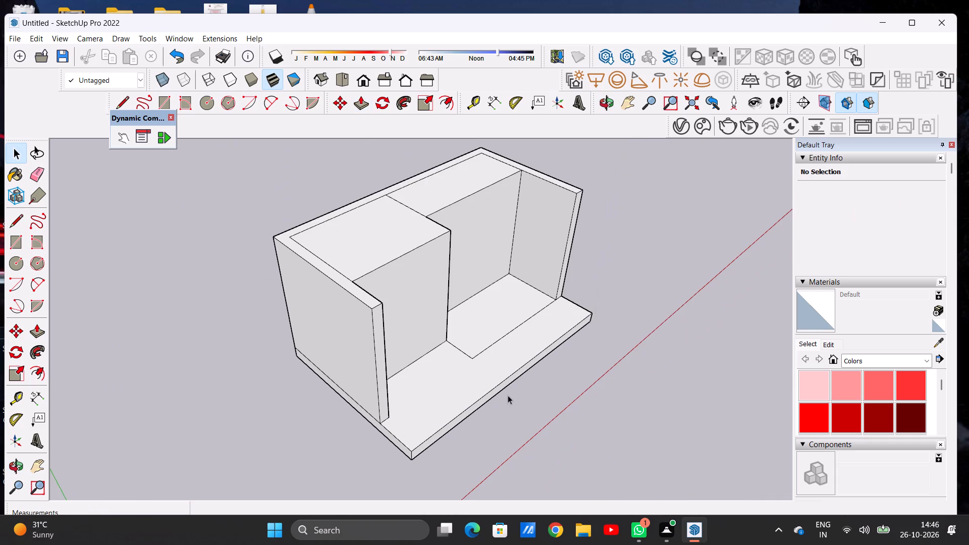
Orbit back to the front to examine the extended base slab together with the walls and blocks.
{"action": "left_click", "coordinate": [604, 97]}
{"action": "left_click_drag", "start_coordinate": [541, 331], "coordinate": [536, 331]}
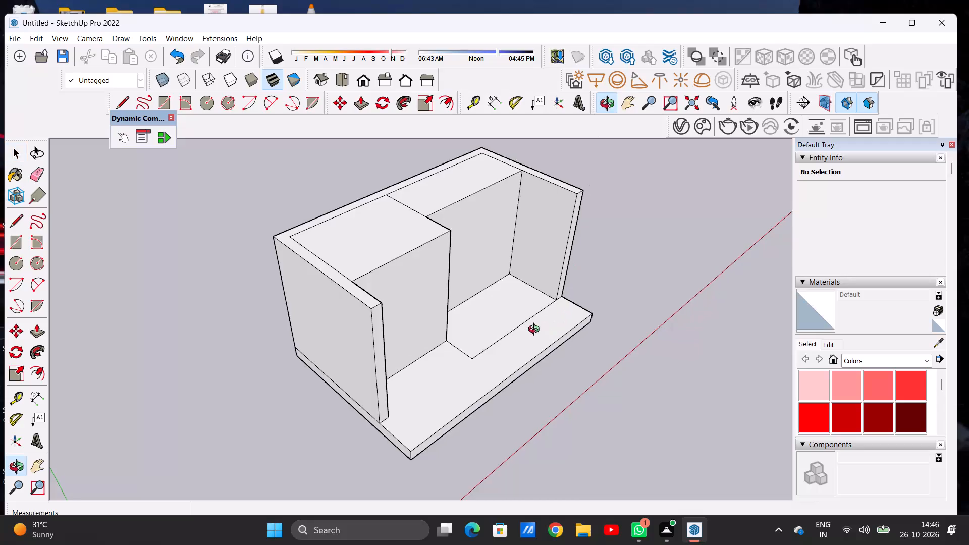
{"action": "left_click_drag", "start_coordinate": [536, 331], "coordinate": [350, 300]}
{"action": "scroll", "coordinate": [407, 296], "scroll_direction": "down", "scroll_amount": 4}
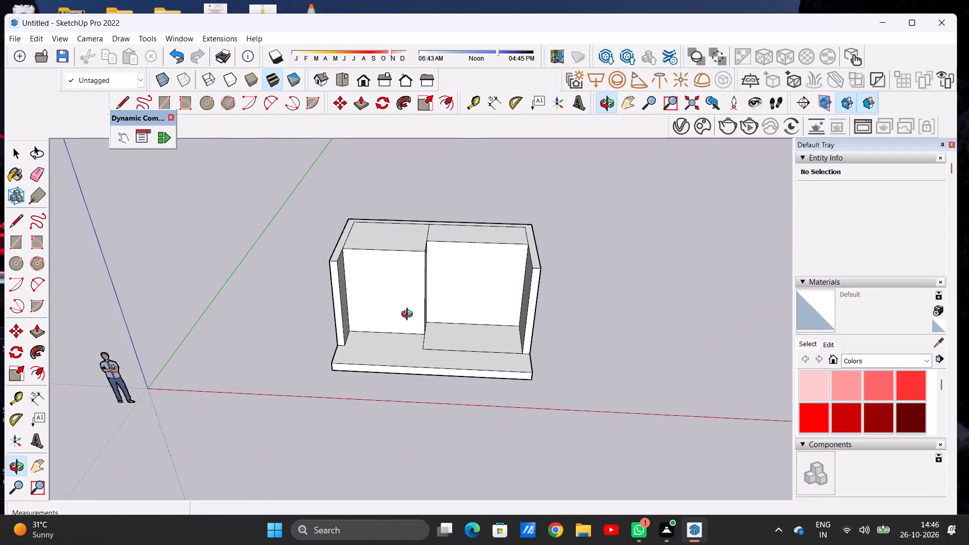
{"action": "scroll", "coordinate": [369, 339], "scroll_direction": "up", "scroll_amount": 3}
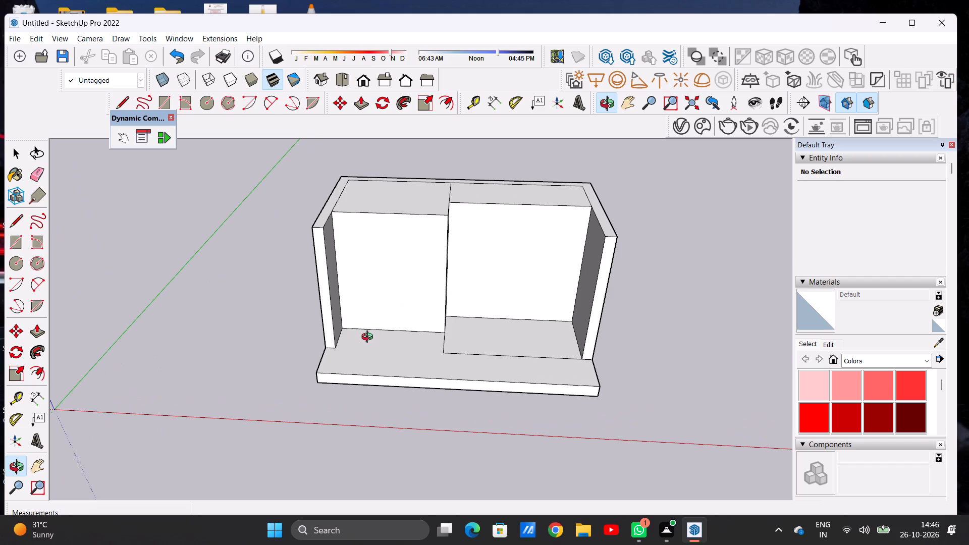
{"action": "key", "text": "space"}
{"action": "scroll", "coordinate": [401, 323], "scroll_direction": "down", "scroll_amount": 3}
{"action": "scroll", "coordinate": [541, 276], "scroll_direction": "up", "scroll_amount": 1}
{"action": "scroll", "coordinate": [541, 276], "scroll_direction": "down", "scroll_amount": 1}
{"action": "scroll", "coordinate": [541, 276], "scroll_direction": "up", "scroll_amount": 3}
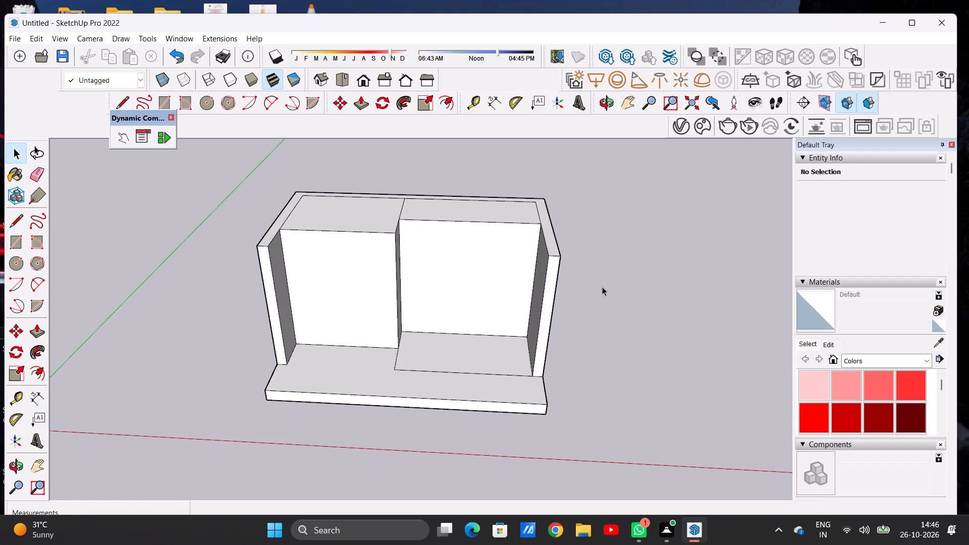
Push/Pull the right wall's front end face back by about 5' 2", flush with the right block's front.
{"action": "scroll", "coordinate": [509, 312], "scroll_direction": "up", "scroll_amount": 6}
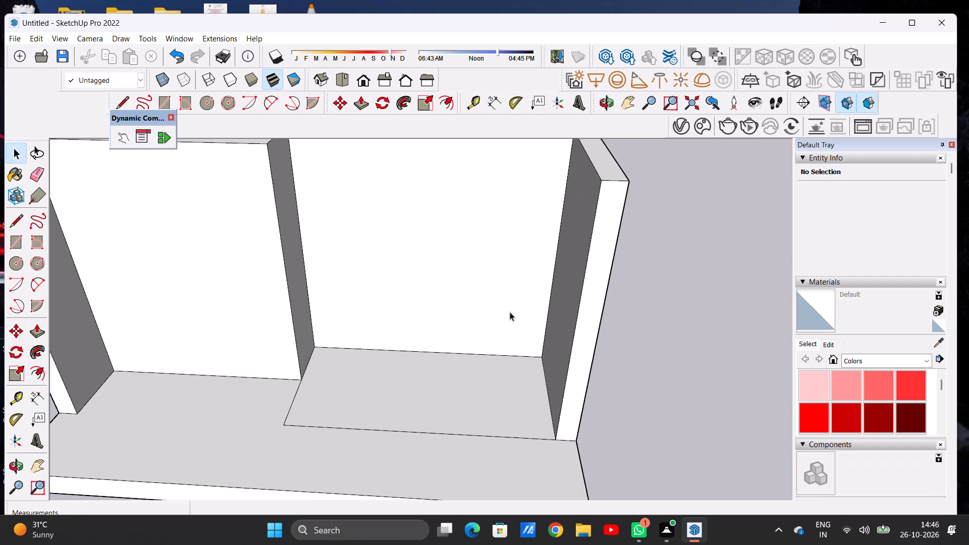
{"action": "scroll", "coordinate": [524, 334], "scroll_direction": "down", "scroll_amount": 6}
{"action": "key", "text": "p"}
{"action": "scroll", "coordinate": [566, 277], "scroll_direction": "up", "scroll_amount": 5}
{"action": "left_click", "coordinate": [566, 277]}
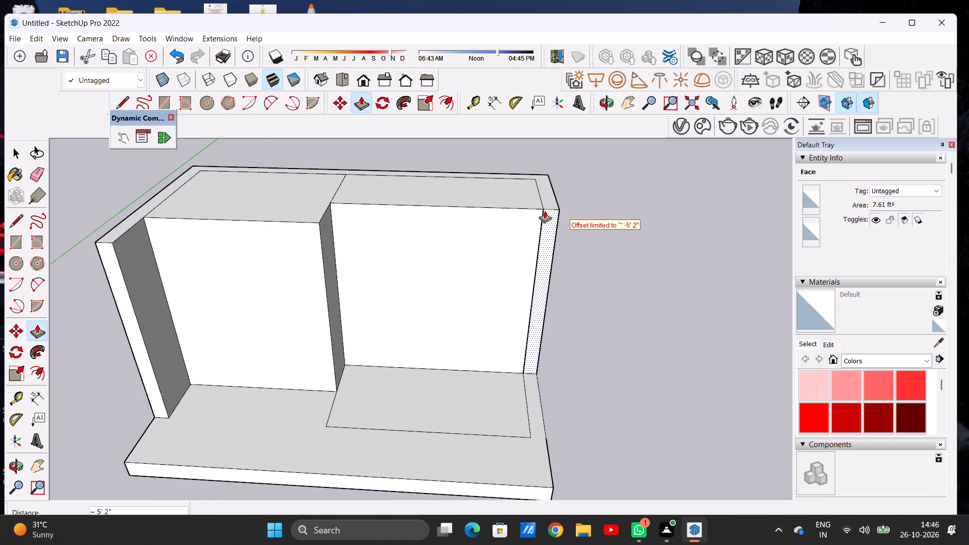
{"action": "left_click", "coordinate": [540, 213]}
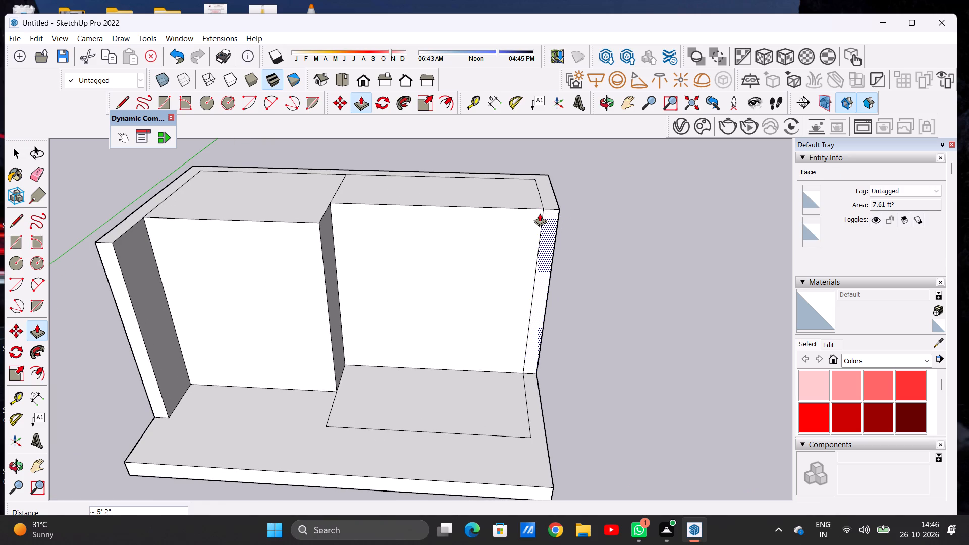
{"action": "key", "text": "space"}
Push/Pull the left wall's front end face back by about 2' 9 1/16", flush with the left block's front.
{"action": "scroll", "coordinate": [512, 290], "scroll_direction": "down", "scroll_amount": 6}
{"action": "left_click", "coordinate": [604, 104]}
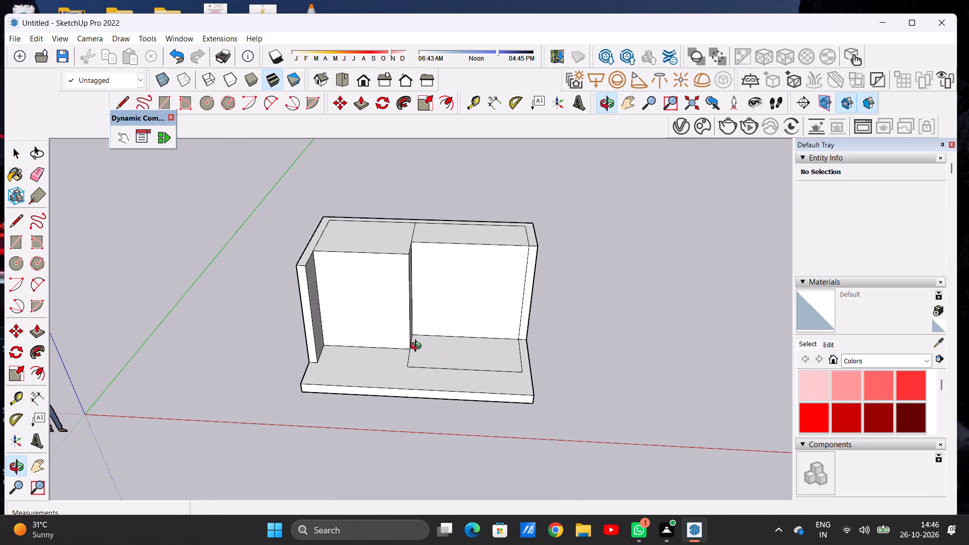
{"action": "scroll", "coordinate": [418, 347], "scroll_direction": "up", "scroll_amount": 2}
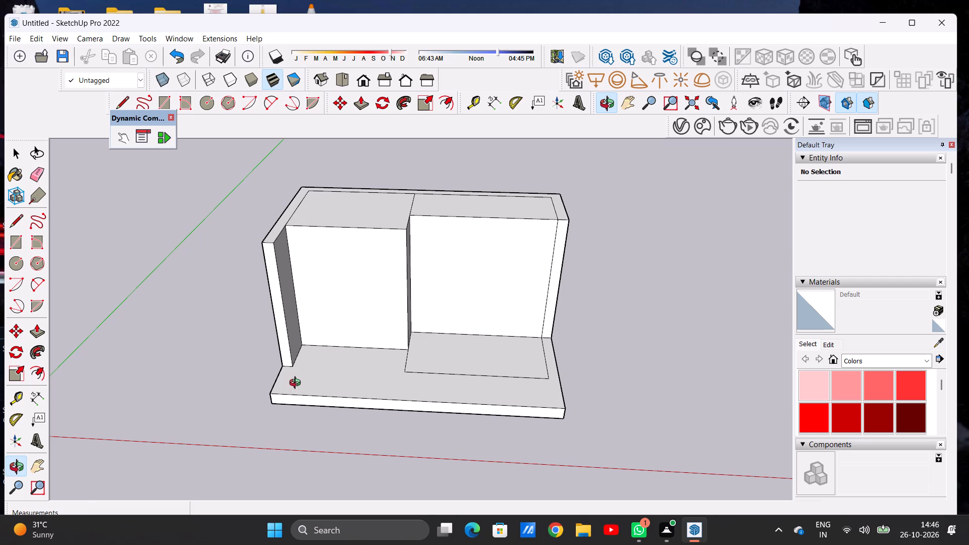
{"action": "scroll", "coordinate": [327, 313], "scroll_direction": "up", "scroll_amount": 7}
{"action": "scroll", "coordinate": [321, 312], "scroll_direction": "down", "scroll_amount": 4}
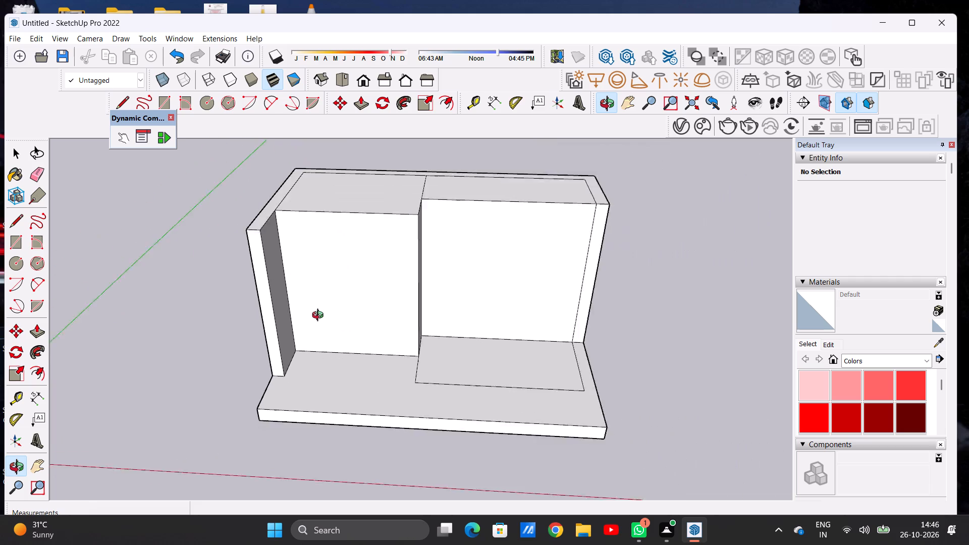
{"action": "scroll", "coordinate": [320, 316], "scroll_direction": "down", "scroll_amount": 2}
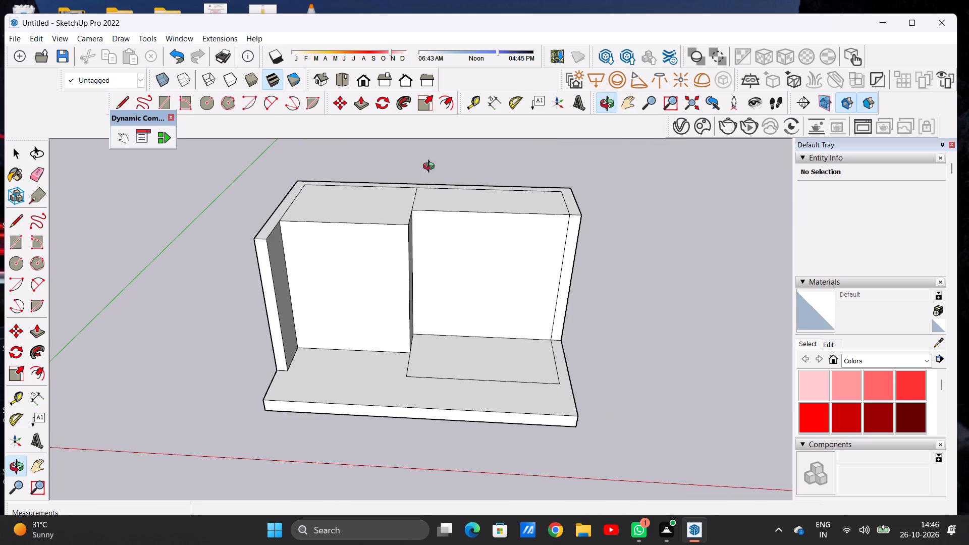
{"action": "left_click", "coordinate": [362, 101]}
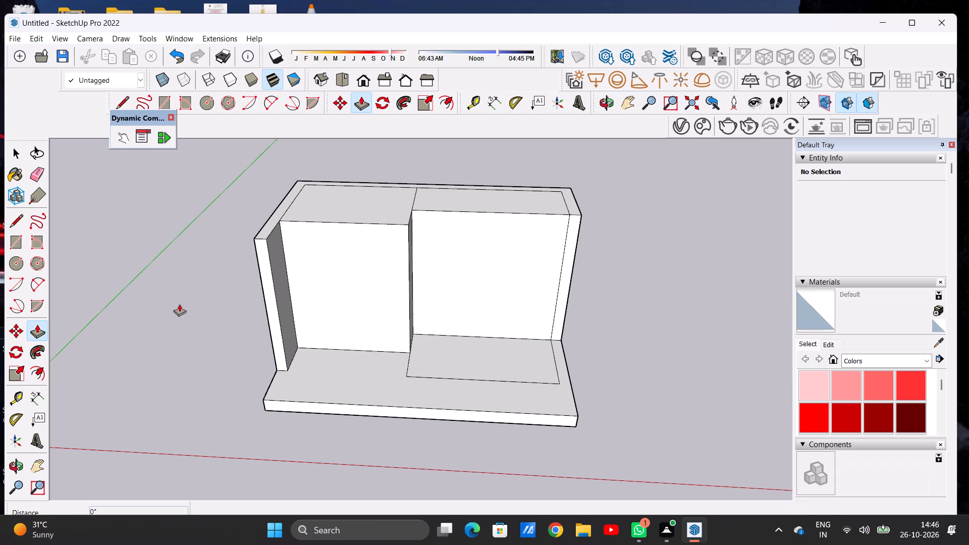
{"action": "scroll", "coordinate": [262, 232], "scroll_direction": "up", "scroll_amount": 10}
{"action": "left_click", "coordinate": [257, 251]}
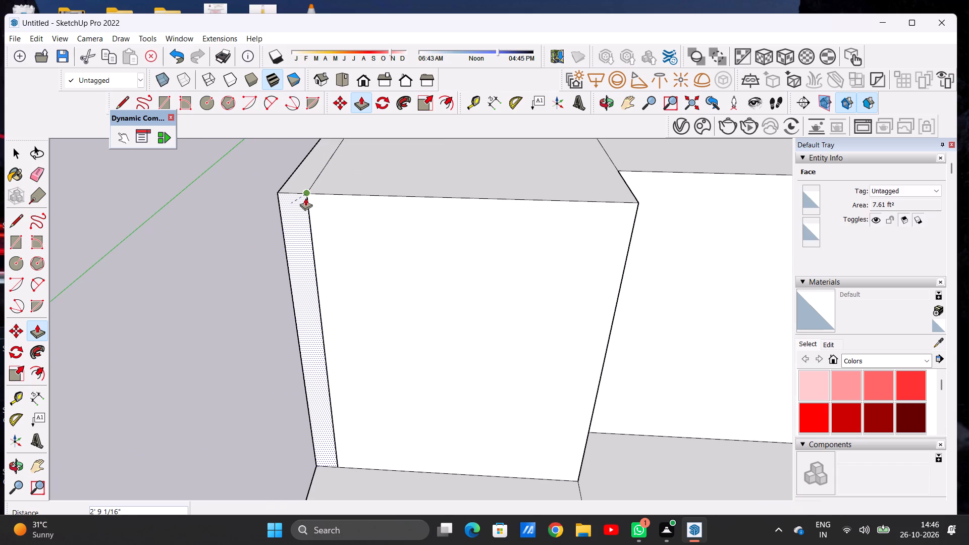
{"action": "left_click", "coordinate": [305, 198]}
{"action": "key", "text": "space"}
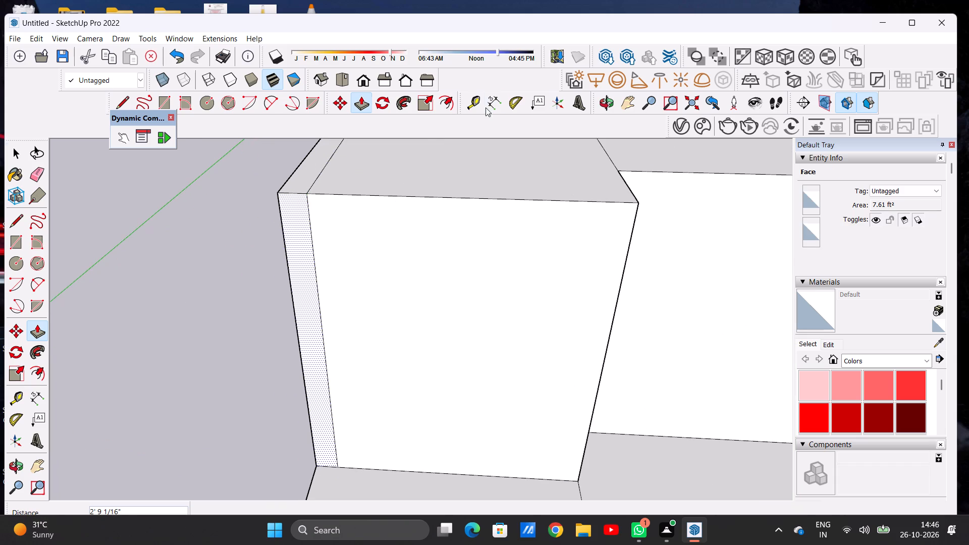
Orbit around the model to examine the shortened side walls, block fronts and base slab from low and high angles.
{"action": "left_click", "coordinate": [603, 104]}
{"action": "scroll", "coordinate": [514, 231], "scroll_direction": "down", "scroll_amount": 6}
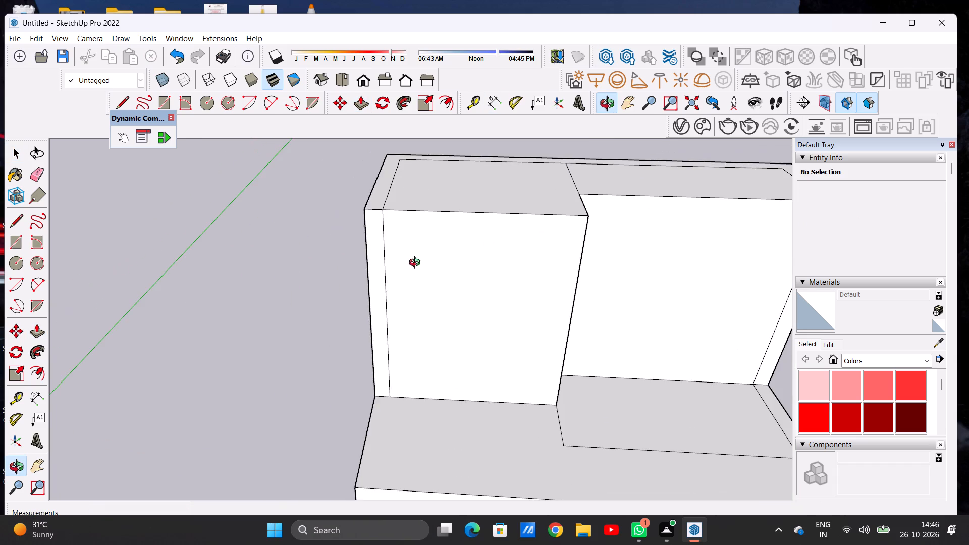
{"action": "left_click_drag", "start_coordinate": [405, 269], "coordinate": [404, 196]}
{"action": "scroll", "coordinate": [383, 291], "scroll_direction": "down", "scroll_amount": 7}
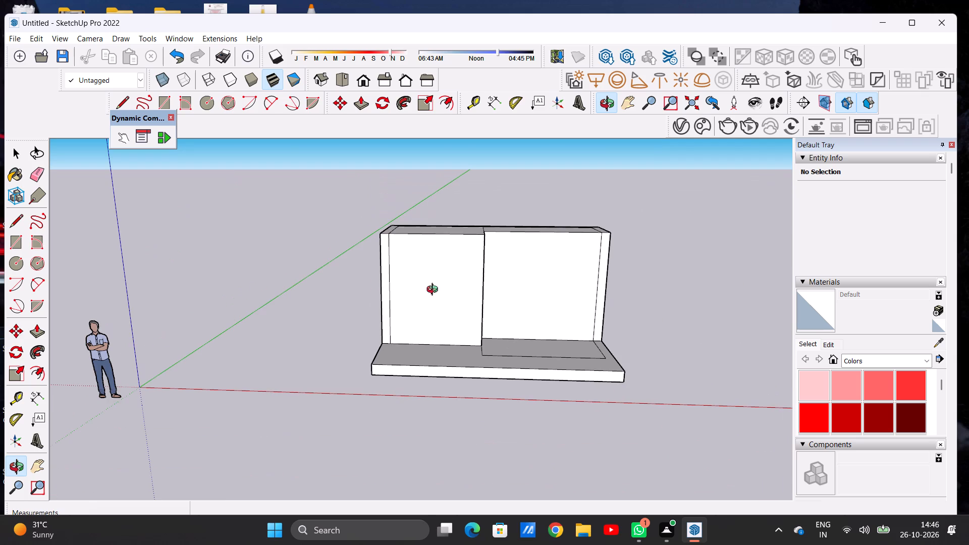
{"action": "left_click_drag", "start_coordinate": [456, 305], "coordinate": [456, 257]}
{"action": "scroll", "coordinate": [468, 280], "scroll_direction": "up", "scroll_amount": 7}
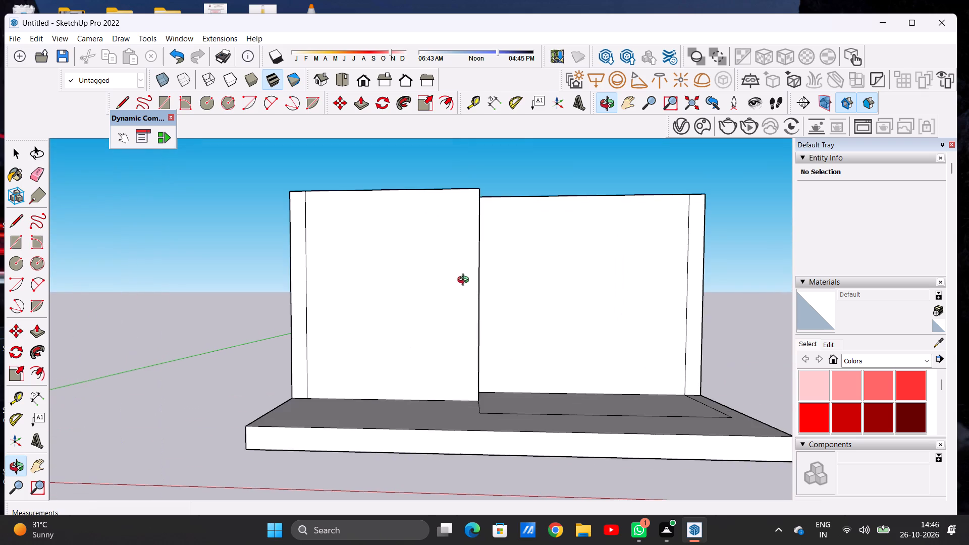
{"action": "left_click_drag", "start_coordinate": [458, 279], "coordinate": [467, 362]}
{"action": "scroll", "coordinate": [425, 312], "scroll_direction": "down", "scroll_amount": 9}
{"action": "scroll", "coordinate": [435, 348], "scroll_direction": "up", "scroll_amount": 5}
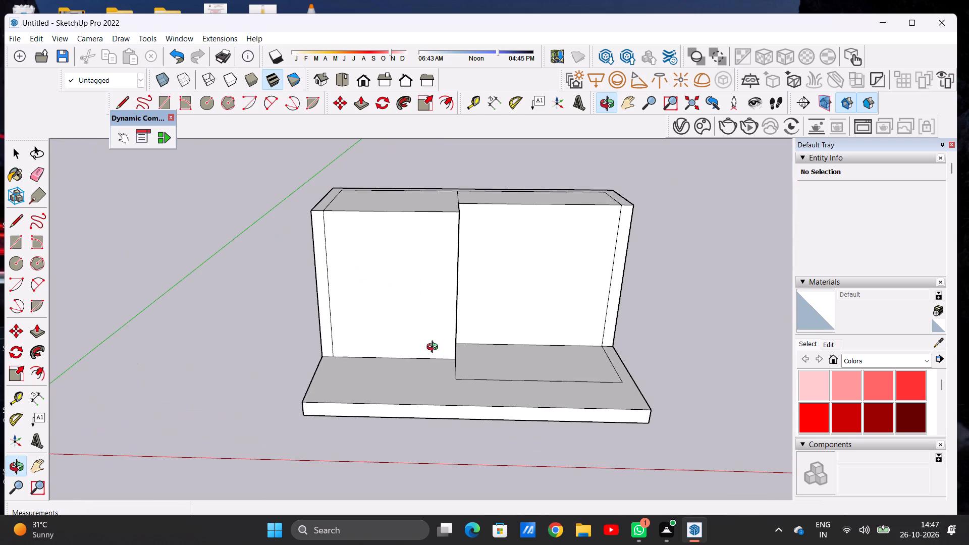
{"action": "scroll", "coordinate": [419, 335], "scroll_direction": "down", "scroll_amount": 1}
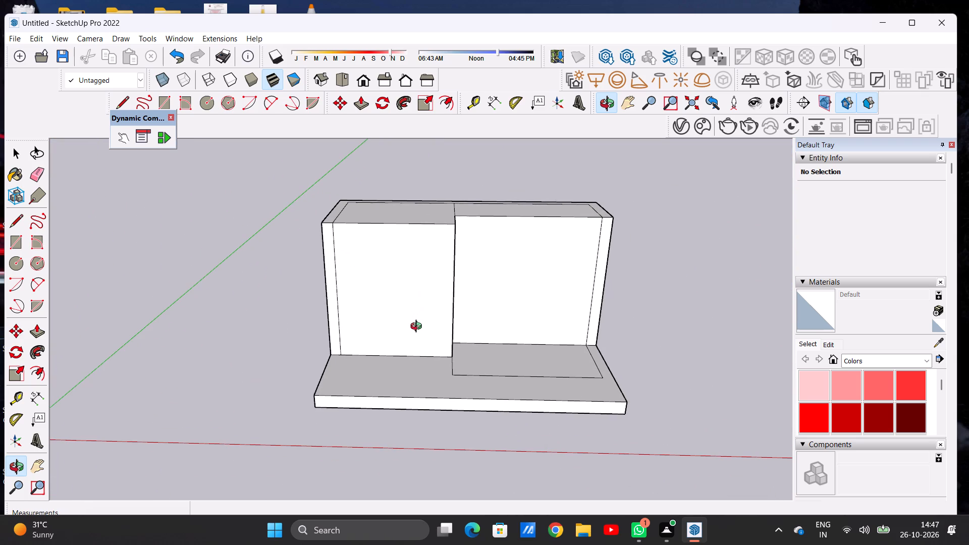
{"action": "scroll", "coordinate": [418, 328], "scroll_direction": "down", "scroll_amount": 2}
{"action": "left_click_drag", "start_coordinate": [453, 341], "coordinate": [457, 417]}
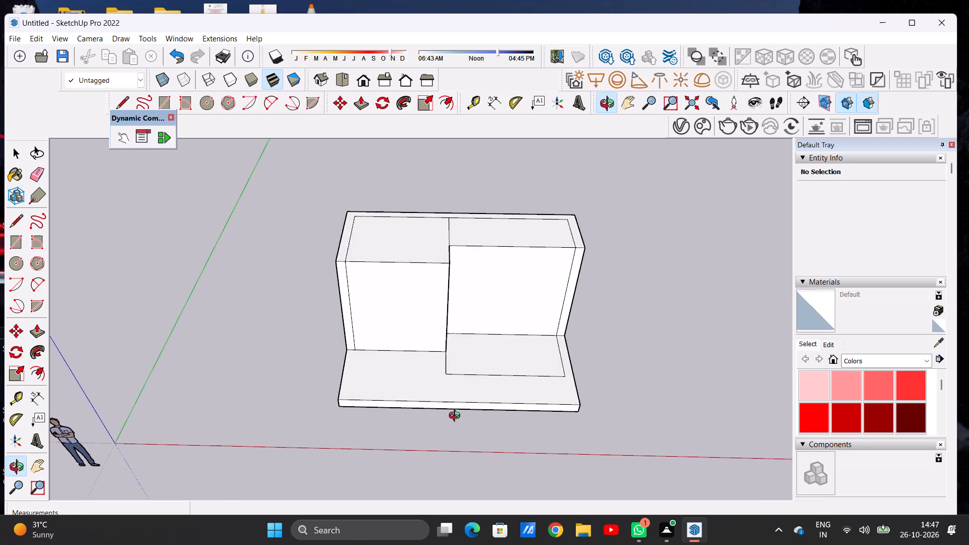
{"action": "left_click_drag", "start_coordinate": [457, 417], "coordinate": [457, 417]}
{"action": "scroll", "coordinate": [380, 306], "scroll_direction": "down", "scroll_amount": 5}
{"action": "scroll", "coordinate": [393, 306], "scroll_direction": "up", "scroll_amount": 6}
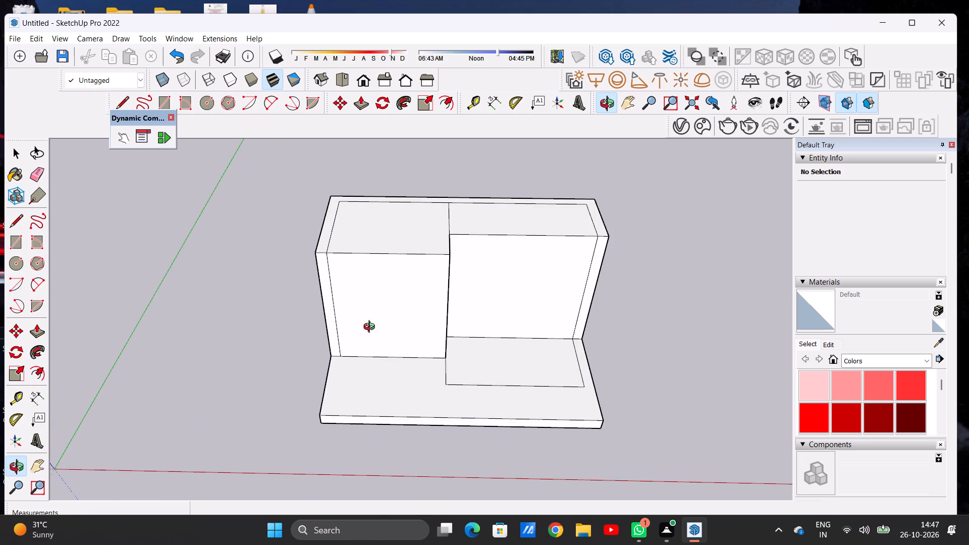
{"action": "scroll", "coordinate": [354, 334], "scroll_direction": "down", "scroll_amount": 3}
{"action": "left_click_drag", "start_coordinate": [522, 294], "coordinate": [522, 203]}
{"action": "scroll", "coordinate": [535, 265], "scroll_direction": "up", "scroll_amount": 6}
{"action": "scroll", "coordinate": [542, 293], "scroll_direction": "down", "scroll_amount": 3}
{"action": "left_click_drag", "start_coordinate": [534, 344], "coordinate": [525, 319]}
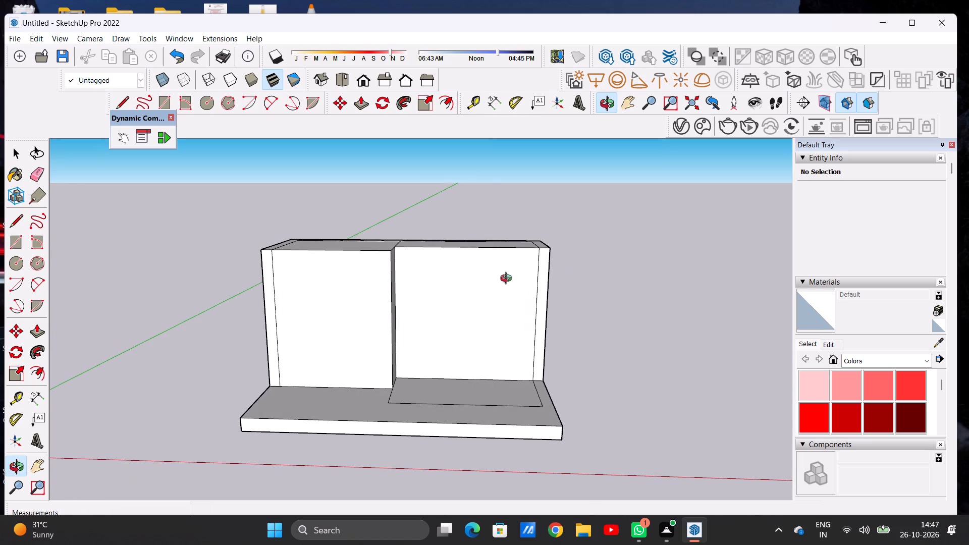
Switch to the standard front view and examine the wall ends and both block fronts.
{"action": "left_click", "coordinate": [365, 81]}
{"action": "scroll", "coordinate": [461, 245], "scroll_direction": "down", "scroll_amount": 4}
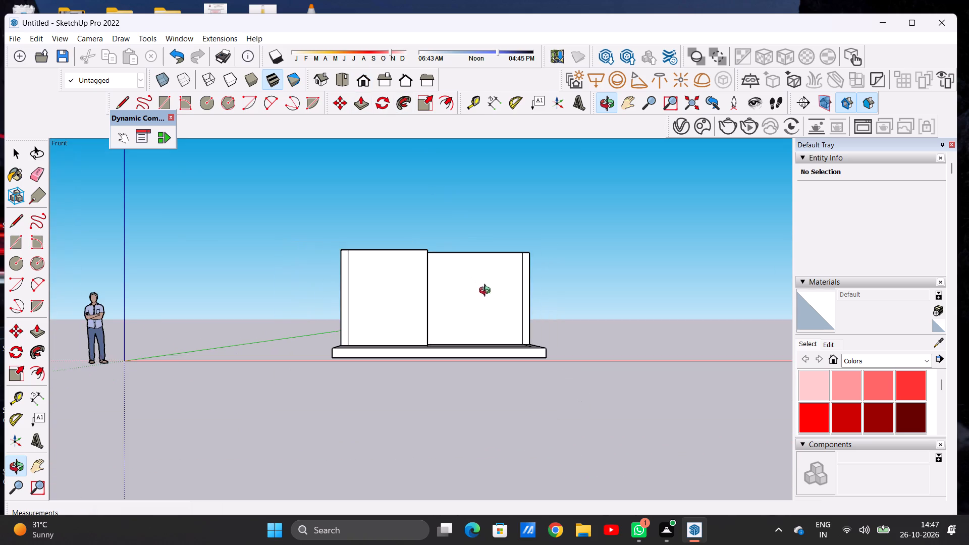
{"action": "scroll", "coordinate": [512, 264], "scroll_direction": "up", "scroll_amount": 7}
{"action": "key", "text": "space"}
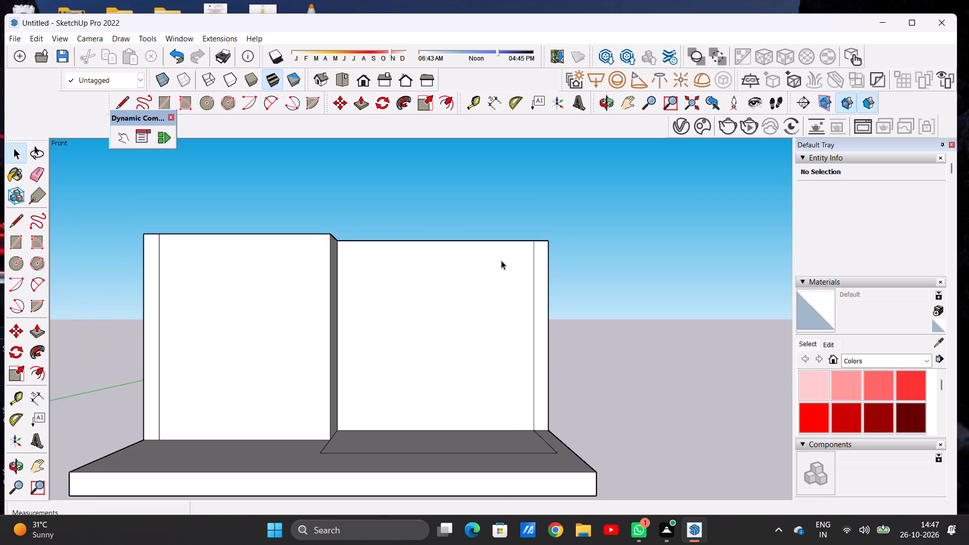
{"action": "scroll", "coordinate": [488, 284], "scroll_direction": "down", "scroll_amount": 5}
{"action": "scroll", "coordinate": [520, 302], "scroll_direction": "up", "scroll_amount": 3}
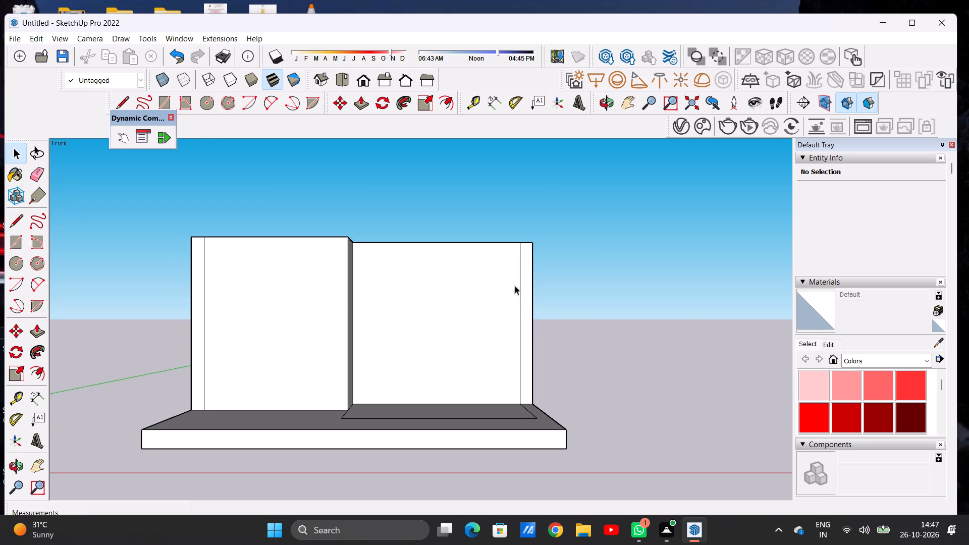
Draw a vertical 10' line down the right block's front face, a short distance inside the right wall's seam.
{"action": "left_click", "coordinate": [601, 110]}
{"action": "left_click_drag", "start_coordinate": [572, 295], "coordinate": [551, 337]}
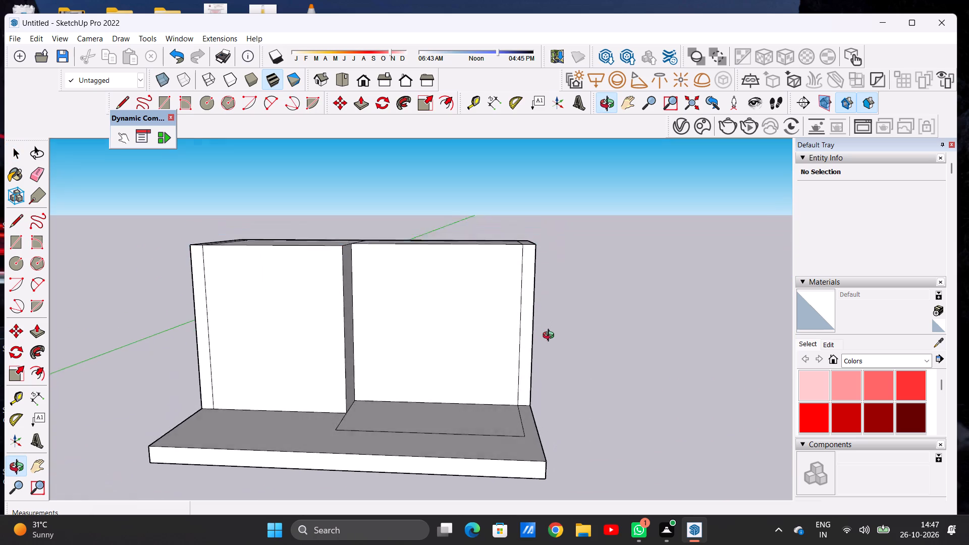
{"action": "left_click_drag", "start_coordinate": [551, 337], "coordinate": [556, 348]}
{"action": "scroll", "coordinate": [622, 330], "scroll_direction": "down", "scroll_amount": 6}
{"action": "scroll", "coordinate": [520, 342], "scroll_direction": "up", "scroll_amount": 6}
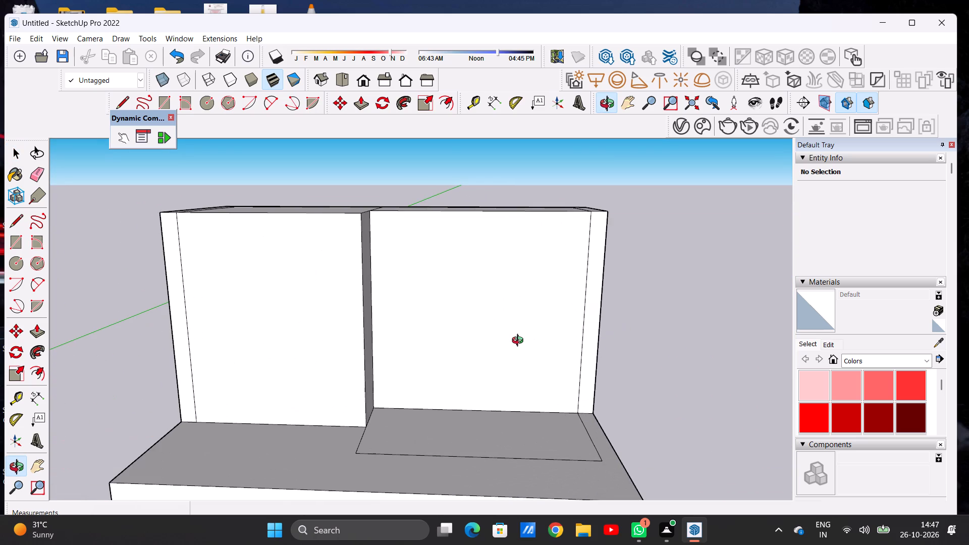
{"action": "key", "text": "space"}
{"action": "type", "text": "L"}
{"action": "scroll", "coordinate": [590, 388], "scroll_direction": "up", "scroll_amount": 5}
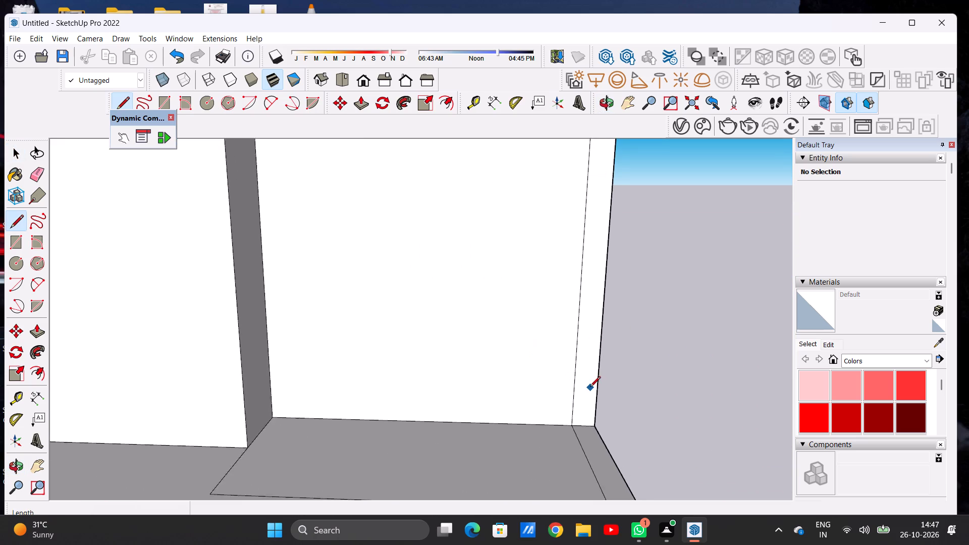
{"action": "scroll", "coordinate": [557, 378], "scroll_direction": "down", "scroll_amount": 6}
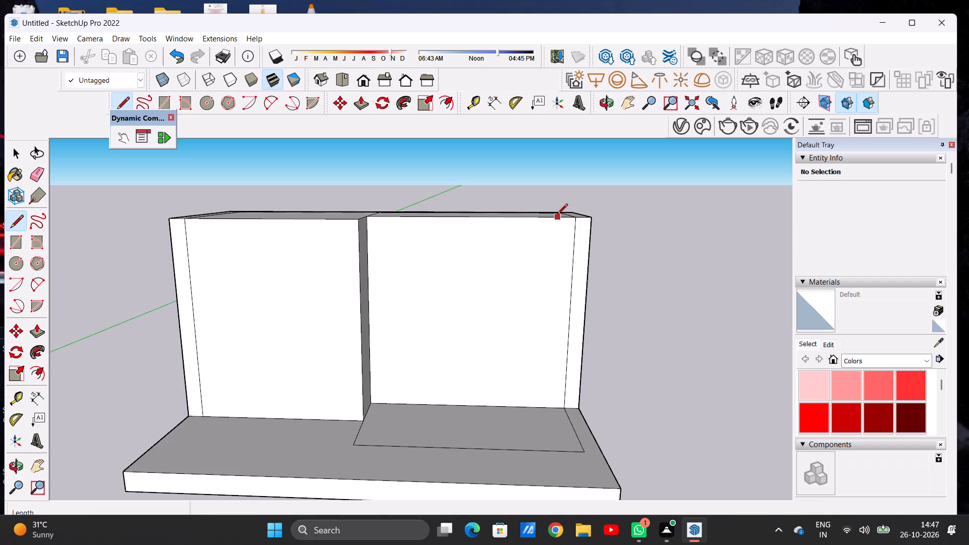
{"action": "left_click", "coordinate": [557, 215]}
{"action": "left_click", "coordinate": [547, 408]}
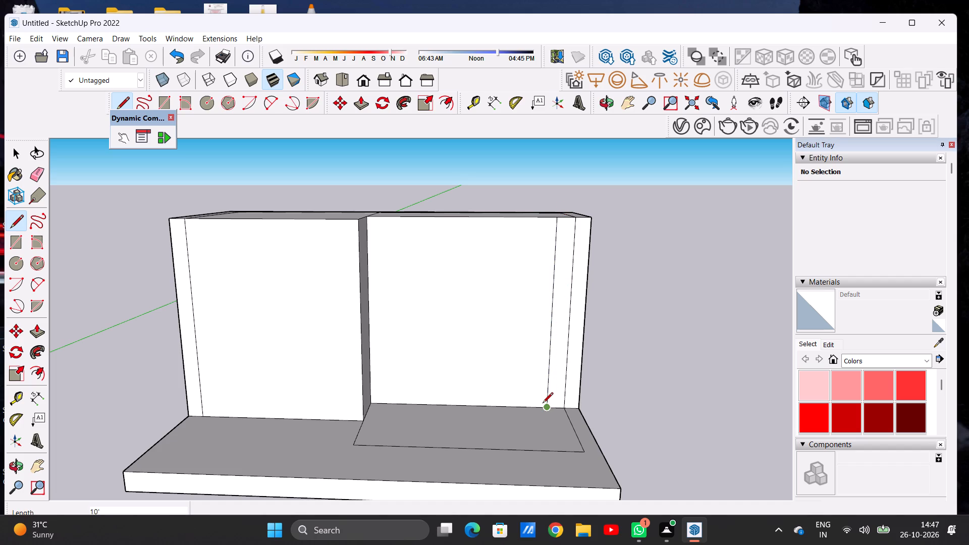
{"action": "key", "text": "space"}
Erase the vertical seam between the right block's front face and the right wall's end face.
{"action": "key", "text": "e"}
{"action": "scroll", "coordinate": [563, 352], "scroll_direction": "up", "scroll_amount": 4}
{"action": "scroll", "coordinate": [563, 352], "scroll_direction": "down", "scroll_amount": 2}
{"action": "scroll", "coordinate": [563, 352], "scroll_direction": "up", "scroll_amount": 1}
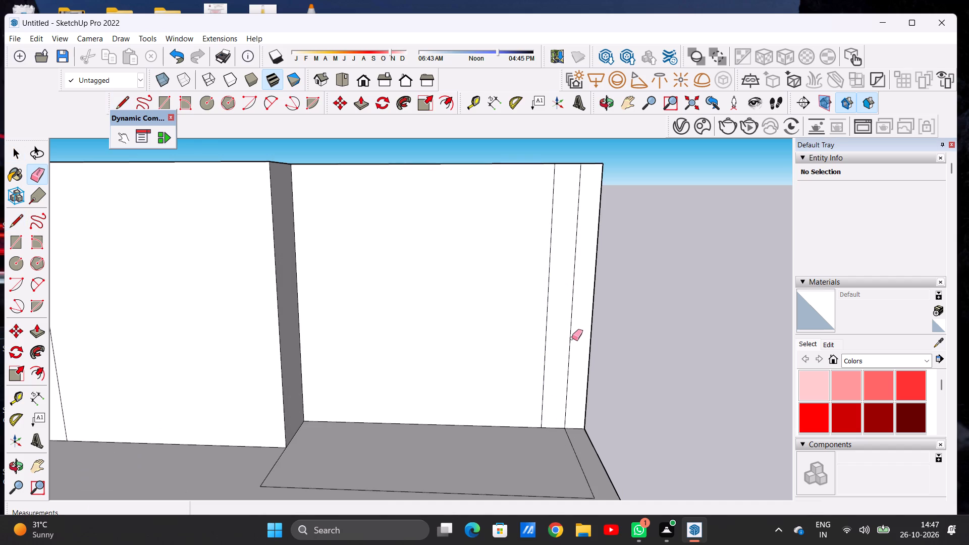
{"action": "left_click_drag", "start_coordinate": [571, 338], "coordinate": [563, 343]}
{"action": "scroll", "coordinate": [564, 356], "scroll_direction": "down", "scroll_amount": 7}
{"action": "key", "text": "v"}
{"action": "key", "text": "space"}
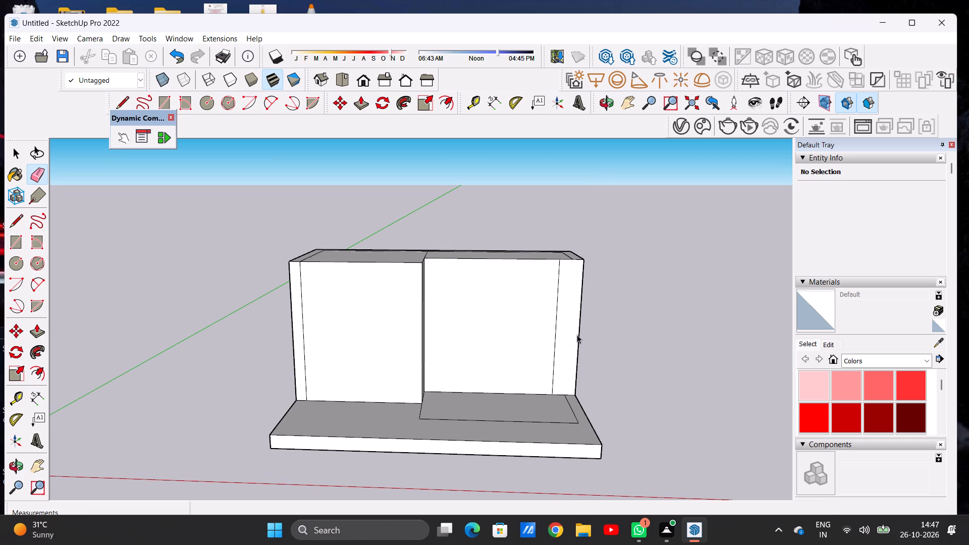
Push/Pull the narrow front strip at the right block's outer end forward about 1' 5/16".
{"action": "scroll", "coordinate": [574, 268], "scroll_direction": "up", "scroll_amount": 7}
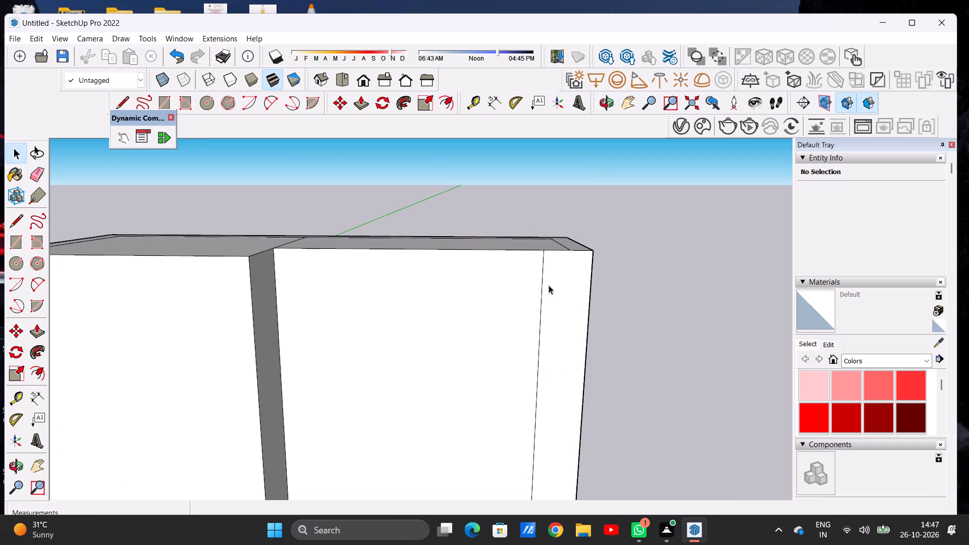
{"action": "scroll", "coordinate": [564, 280], "scroll_direction": "down", "scroll_amount": 6}
{"action": "left_click", "coordinate": [605, 99]}
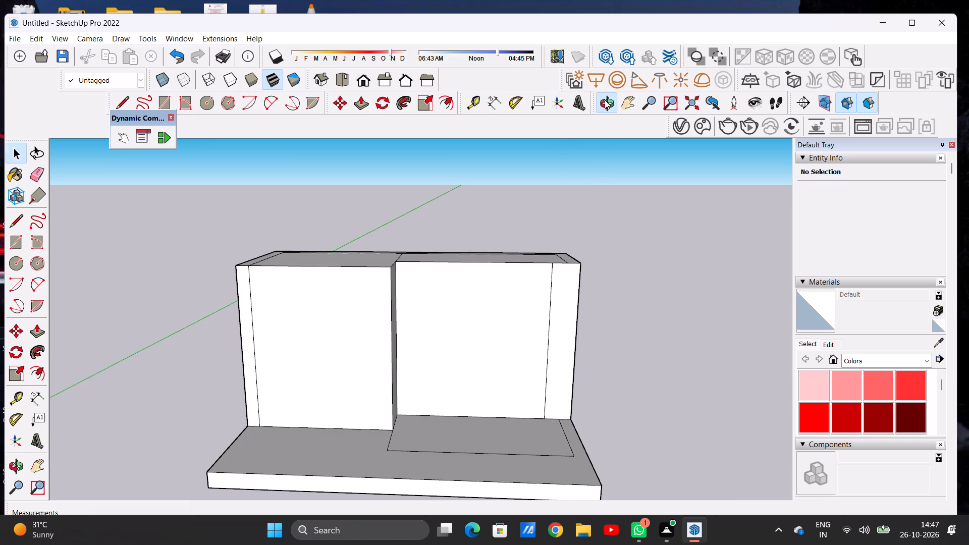
{"action": "left_click_drag", "start_coordinate": [592, 350], "coordinate": [573, 305]}
{"action": "scroll", "coordinate": [570, 307], "scroll_direction": "up", "scroll_amount": 3}
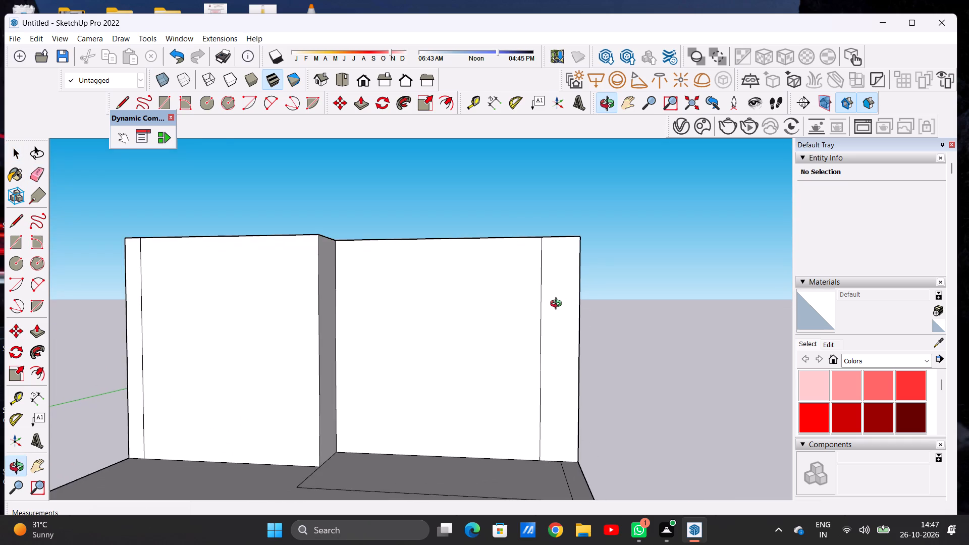
{"action": "left_click_drag", "start_coordinate": [532, 309], "coordinate": [614, 362]}
{"action": "scroll", "coordinate": [577, 306], "scroll_direction": "up", "scroll_amount": 7}
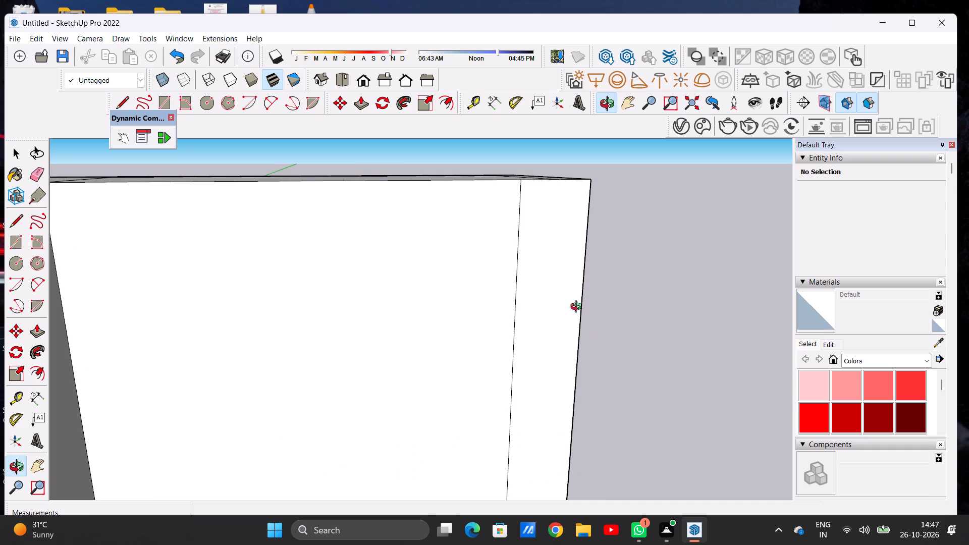
{"action": "key", "text": "p"}
{"action": "scroll", "coordinate": [549, 318], "scroll_direction": "down", "scroll_amount": 5}
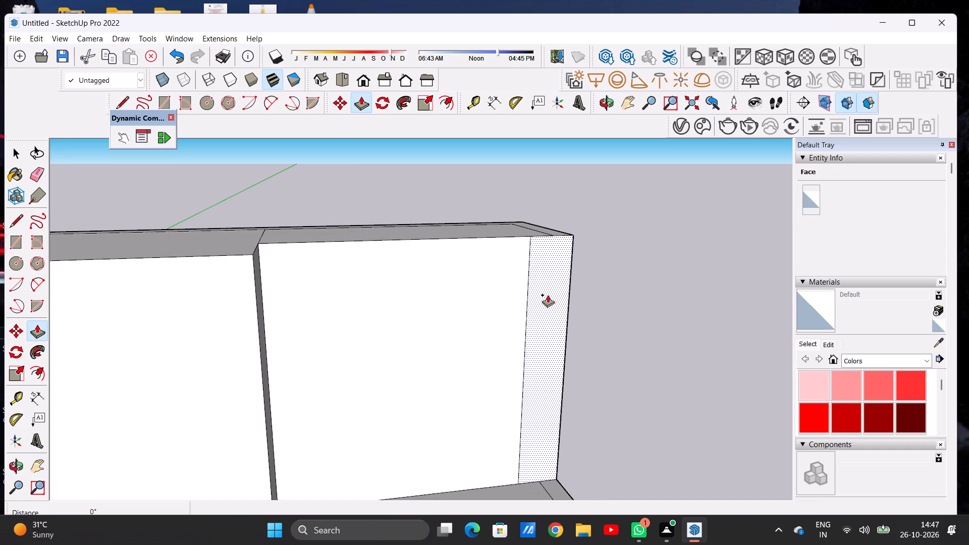
{"action": "left_click", "coordinate": [548, 294]}
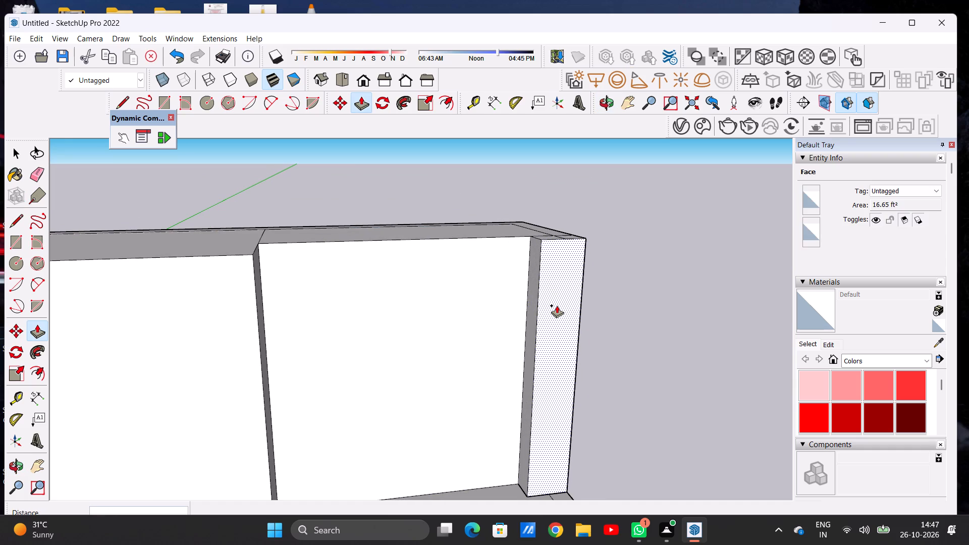
{"action": "left_click", "coordinate": [557, 305]}
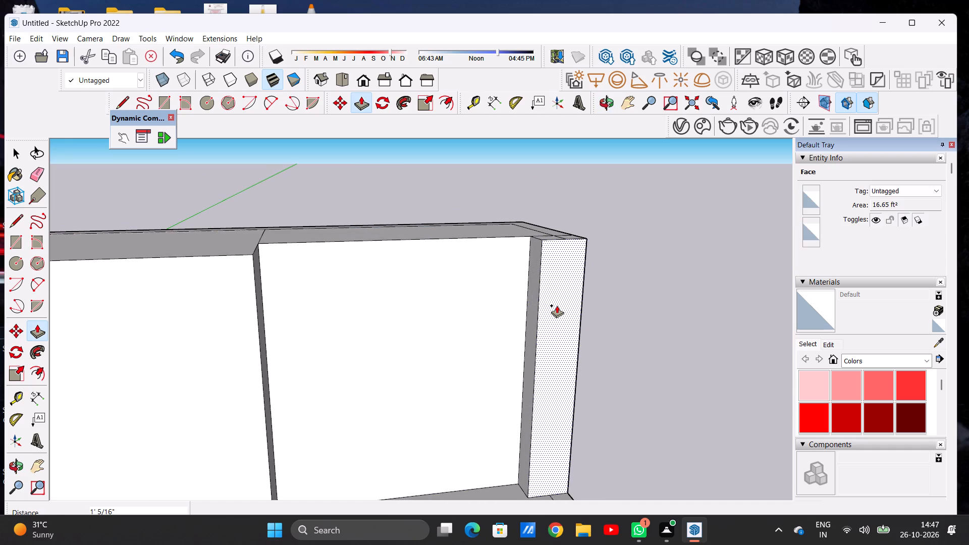
{"action": "key", "text": "space"}
{"action": "scroll", "coordinate": [547, 330], "scroll_direction": "down", "scroll_amount": 6}
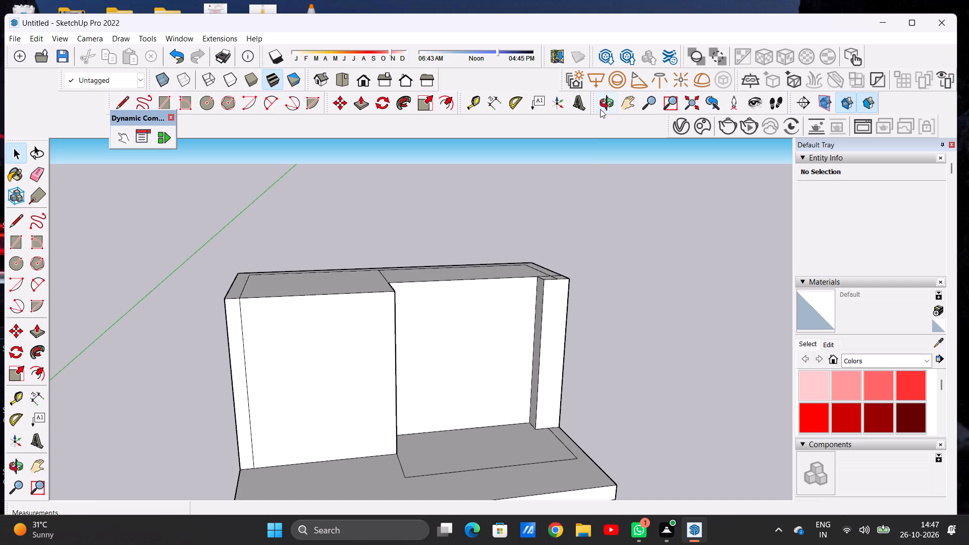
Orbit around the model to examine the projecting right strip, both block fronts and the front floor from low and high angles.
{"action": "left_click", "coordinate": [600, 109]}
{"action": "left_click_drag", "start_coordinate": [606, 270], "coordinate": [513, 234]}
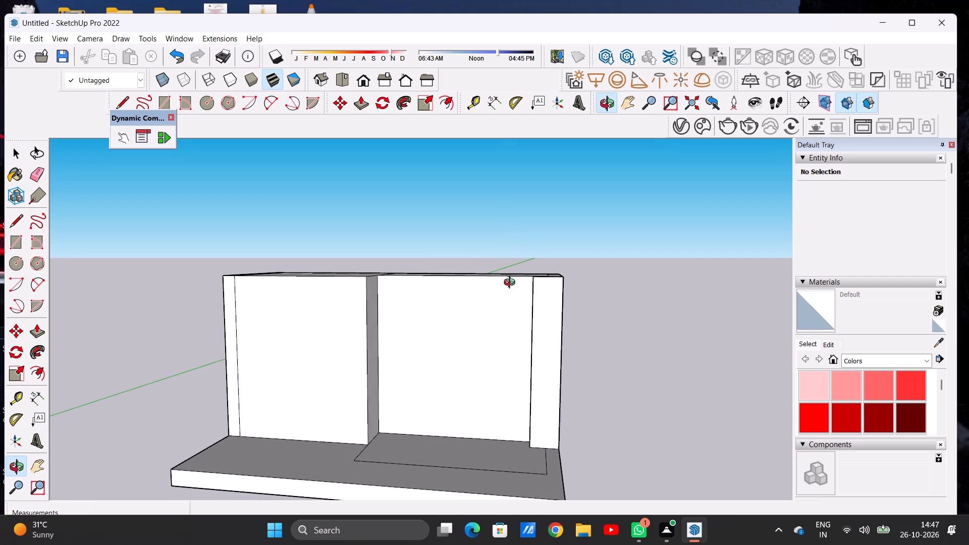
{"action": "scroll", "coordinate": [540, 290], "scroll_direction": "down", "scroll_amount": 7}
{"action": "scroll", "coordinate": [497, 321], "scroll_direction": "up", "scroll_amount": 5}
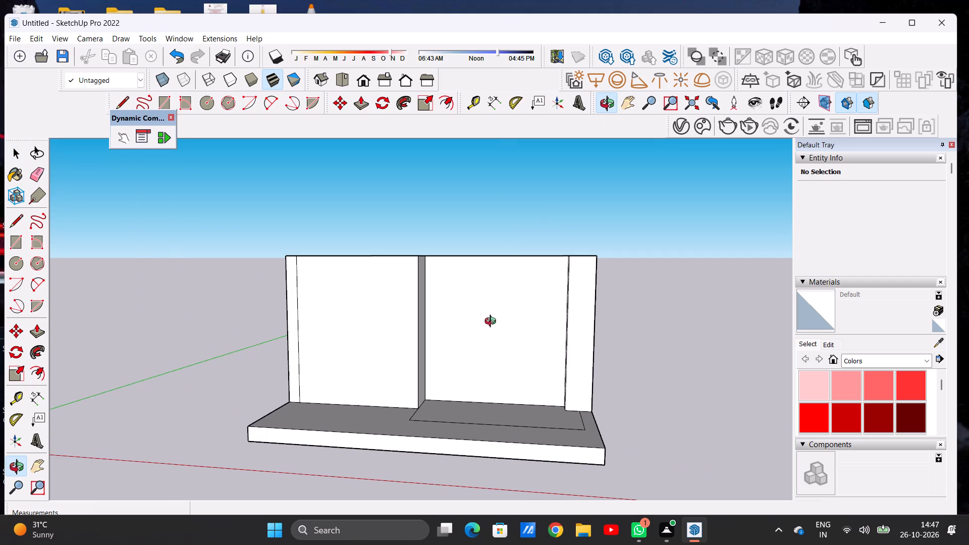
{"action": "left_click_drag", "start_coordinate": [447, 338], "coordinate": [481, 334]}
{"action": "left_click_drag", "start_coordinate": [497, 327], "coordinate": [470, 353]}
{"action": "scroll", "coordinate": [590, 333], "scroll_direction": "down", "scroll_amount": 6}
{"action": "scroll", "coordinate": [499, 344], "scroll_direction": "up", "scroll_amount": 2}
{"action": "scroll", "coordinate": [499, 343], "scroll_direction": "down", "scroll_amount": 1}
{"action": "scroll", "coordinate": [498, 342], "scroll_direction": "up", "scroll_amount": 2}
{"action": "left_click_drag", "start_coordinate": [412, 341], "coordinate": [504, 310]}
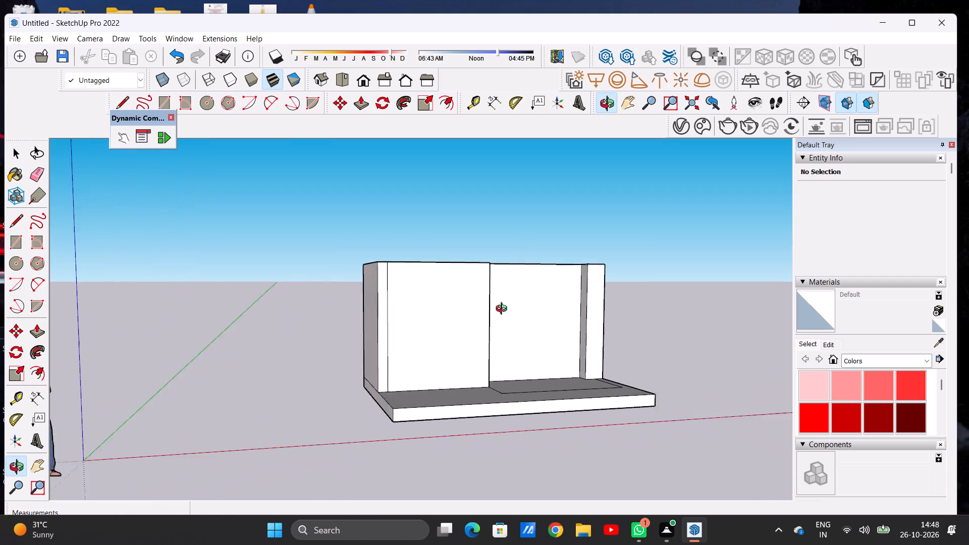
{"action": "left_click_drag", "start_coordinate": [504, 310], "coordinate": [439, 316]}
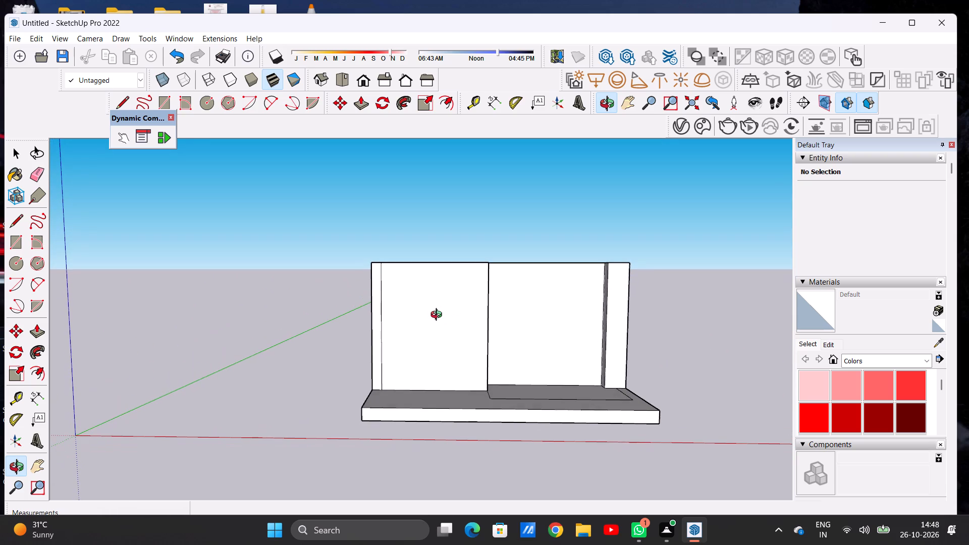
{"action": "scroll", "coordinate": [488, 309], "scroll_direction": "down", "scroll_amount": 4}
{"action": "scroll", "coordinate": [550, 317], "scroll_direction": "up", "scroll_amount": 1}
{"action": "scroll", "coordinate": [550, 317], "scroll_direction": "down", "scroll_amount": 1}
{"action": "scroll", "coordinate": [550, 318], "scroll_direction": "up", "scroll_amount": 3}
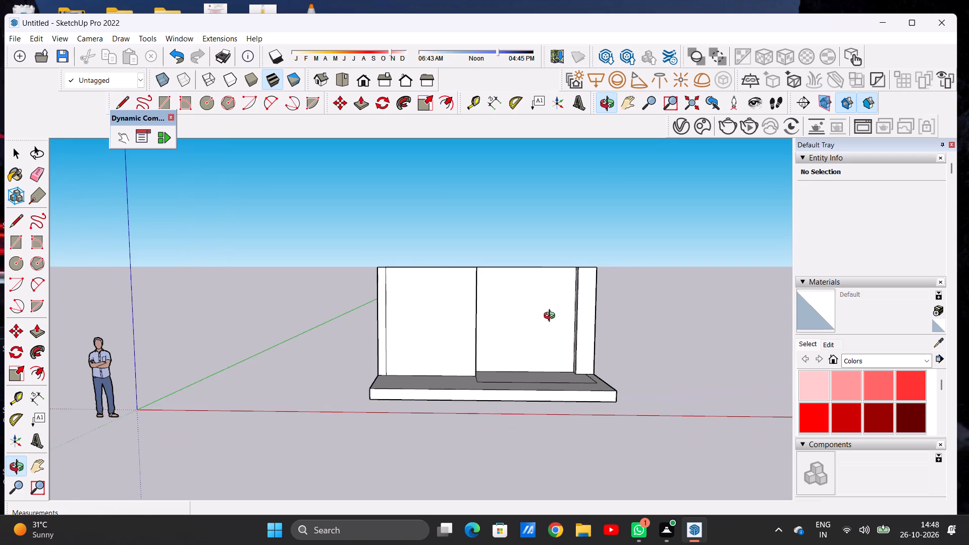
{"action": "scroll", "coordinate": [577, 311], "scroll_direction": "down", "scroll_amount": 3}
{"action": "left_click_drag", "start_coordinate": [565, 298], "coordinate": [557, 404]}
{"action": "scroll", "coordinate": [567, 305], "scroll_direction": "down", "scroll_amount": 6}
{"action": "scroll", "coordinate": [586, 359], "scroll_direction": "up", "scroll_amount": 5}
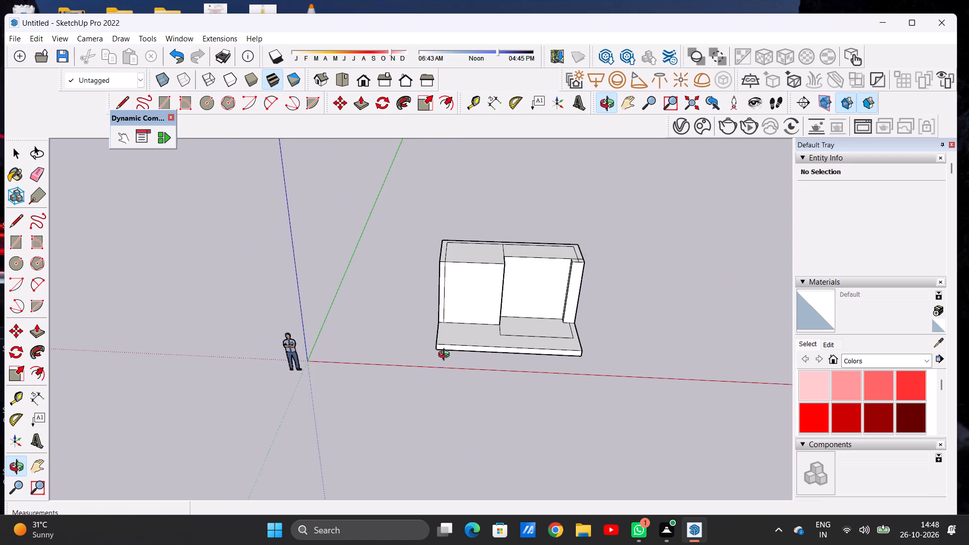
Push/Pull the base slab's front edge face back toward the blocks by about 9 9/16".
{"action": "left_click_drag", "start_coordinate": [446, 356], "coordinate": [597, 349]}
{"action": "scroll", "coordinate": [465, 344], "scroll_direction": "up", "scroll_amount": 9}
{"action": "scroll", "coordinate": [465, 341], "scroll_direction": "down", "scroll_amount": 1}
{"action": "scroll", "coordinate": [465, 341], "scroll_direction": "up", "scroll_amount": 5}
{"action": "scroll", "coordinate": [465, 338], "scroll_direction": "down", "scroll_amount": 1}
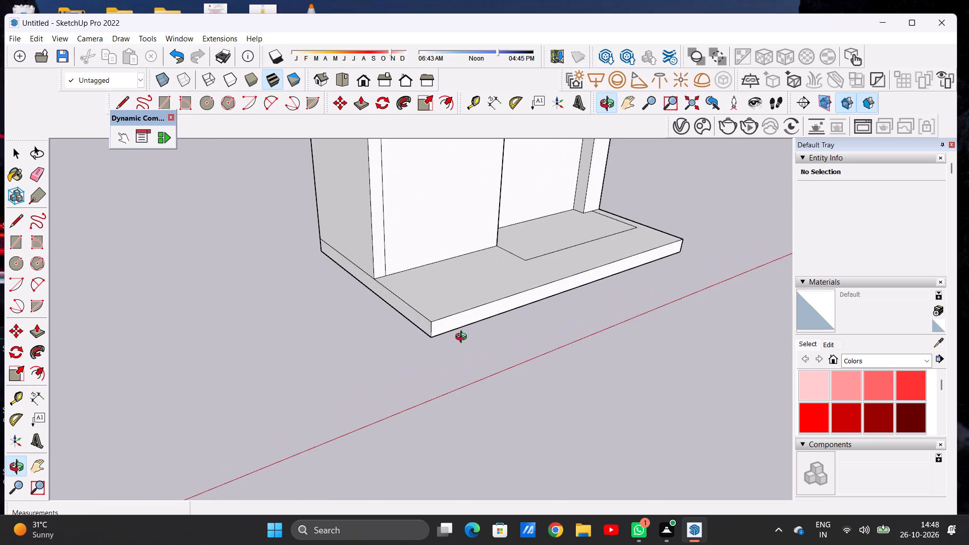
{"action": "key", "text": "p"}
{"action": "scroll", "coordinate": [454, 323], "scroll_direction": "up", "scroll_amount": 5}
{"action": "left_click", "coordinate": [438, 325]}
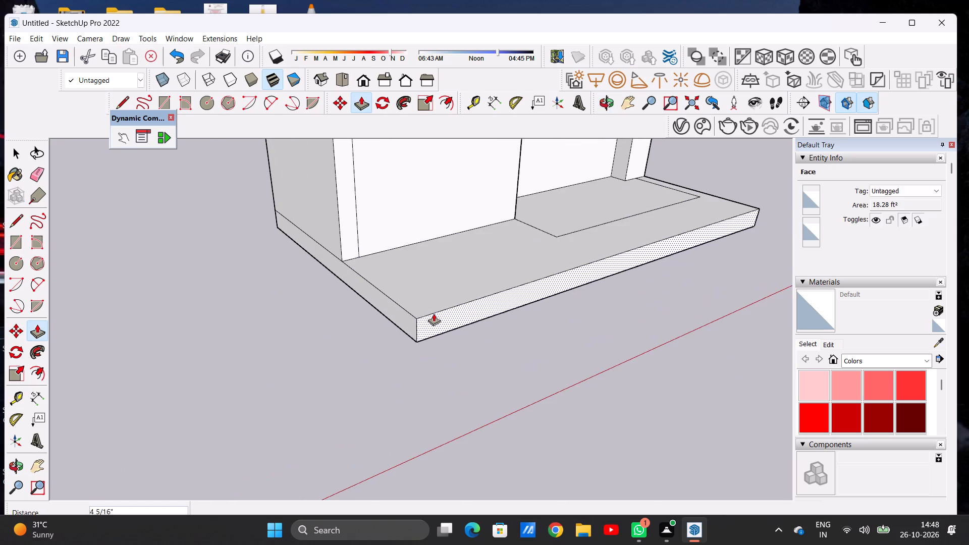
{"action": "left_click", "coordinate": [430, 308]}
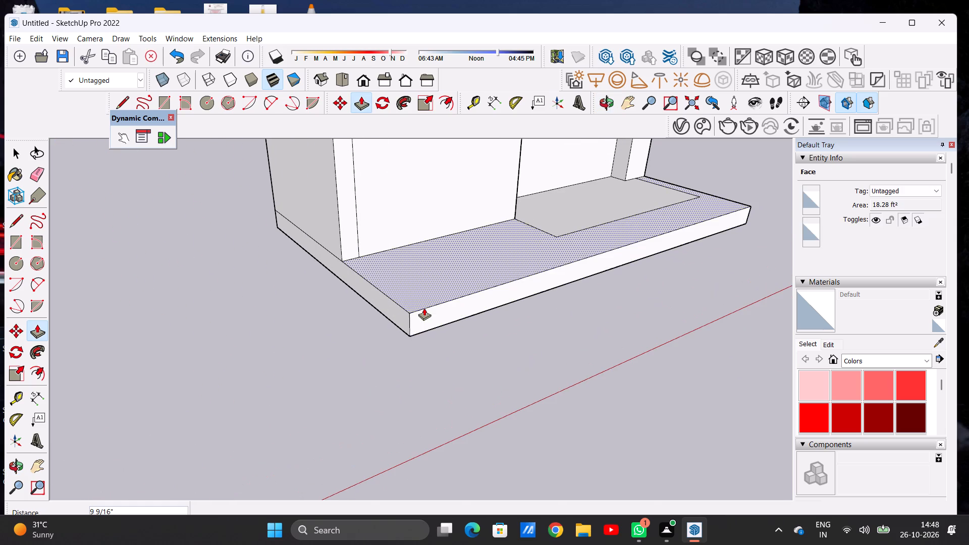
{"action": "key", "text": "space"}
Orbit to the front to examine the shortened base slab against both blocks.
{"action": "scroll", "coordinate": [449, 333], "scroll_direction": "down", "scroll_amount": 5}
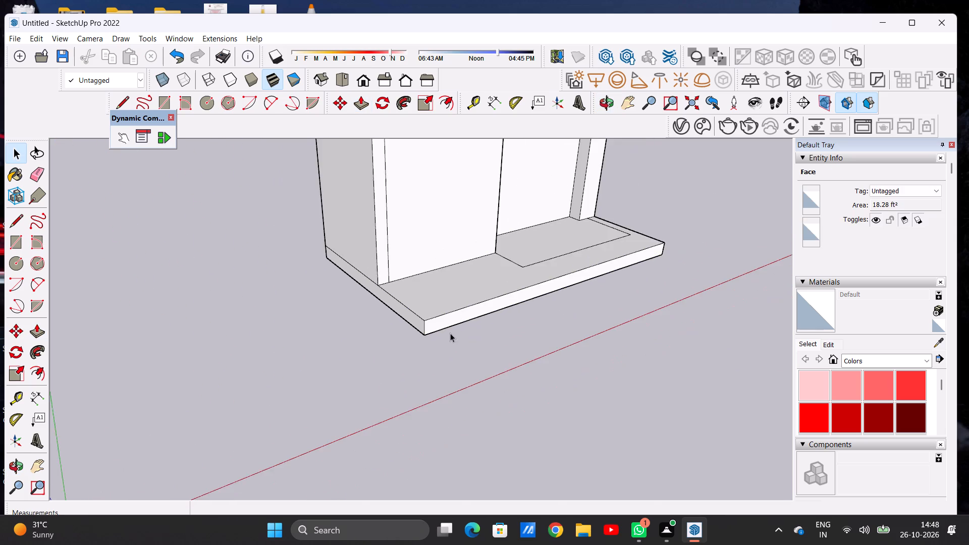
{"action": "scroll", "coordinate": [450, 333], "scroll_direction": "down", "scroll_amount": 5}
{"action": "left_click", "coordinate": [602, 105]}
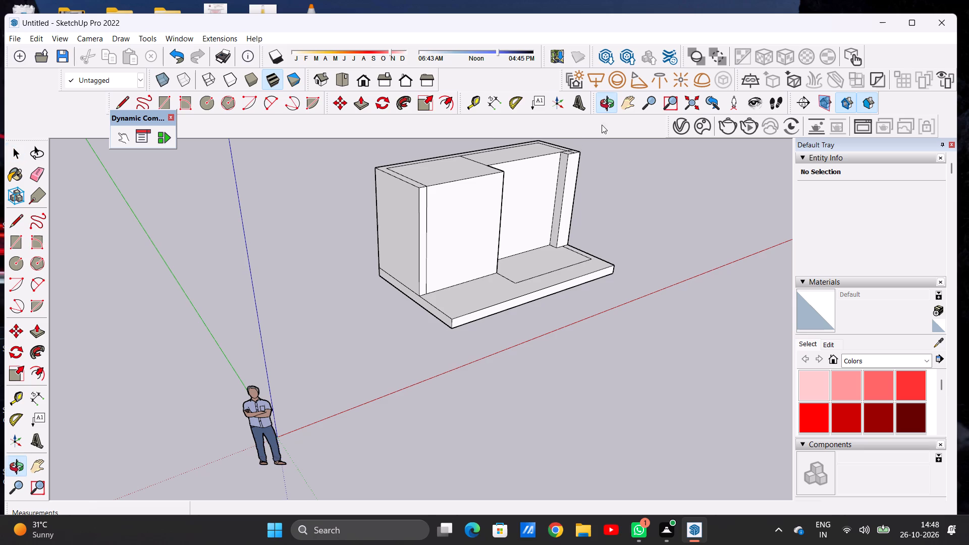
{"action": "left_click_drag", "start_coordinate": [606, 250], "coordinate": [468, 278]}
{"action": "scroll", "coordinate": [493, 245], "scroll_direction": "down", "scroll_amount": 7}
{"action": "scroll", "coordinate": [500, 286], "scroll_direction": "up", "scroll_amount": 6}
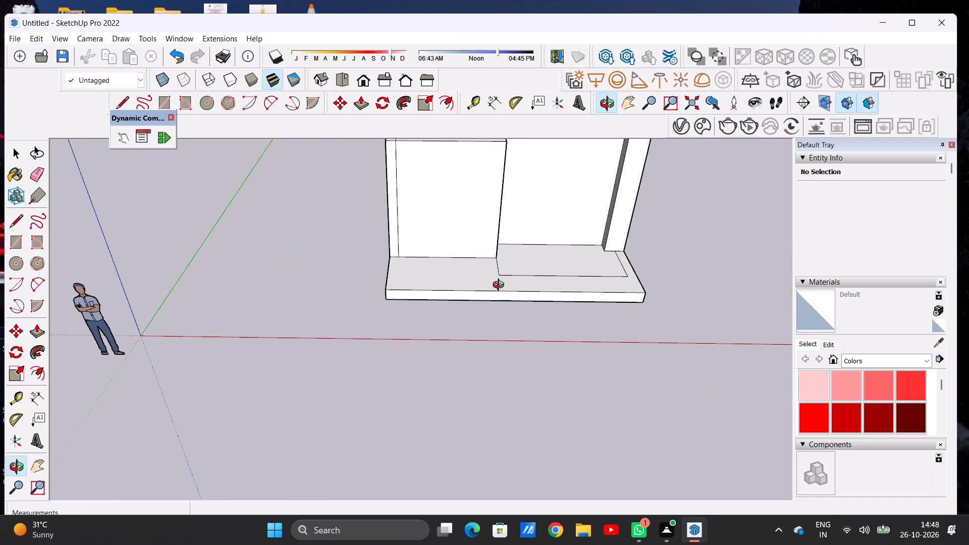
{"action": "scroll", "coordinate": [501, 286], "scroll_direction": "up", "scroll_amount": 1}
{"action": "scroll", "coordinate": [452, 281], "scroll_direction": "up", "scroll_amount": 1}
{"action": "scroll", "coordinate": [452, 281], "scroll_direction": "down", "scroll_amount": 4}
{"action": "left_click_drag", "start_coordinate": [473, 279], "coordinate": [466, 177]}
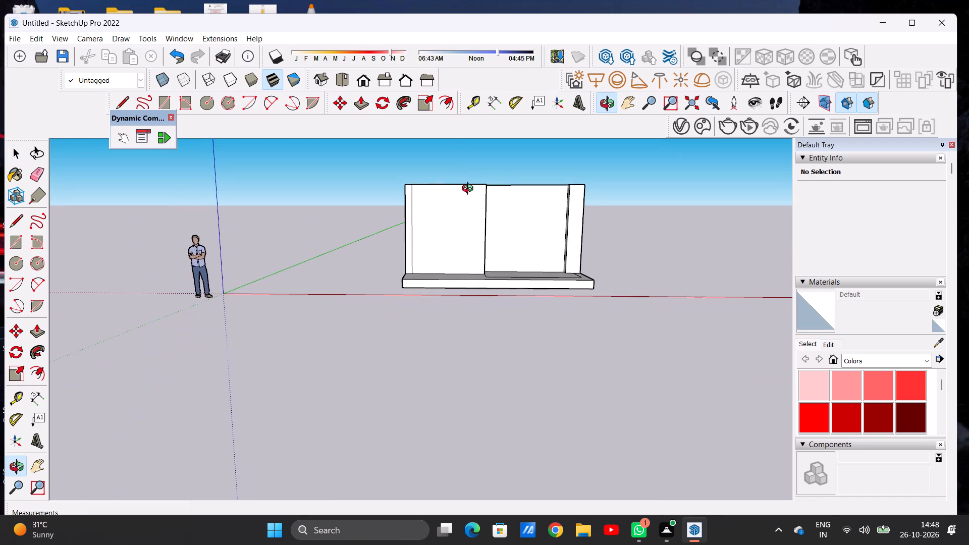
Erase the vertical seam between the left block's front face and the left wall's end face.
{"action": "scroll", "coordinate": [470, 190], "scroll_direction": "up", "scroll_amount": 4}
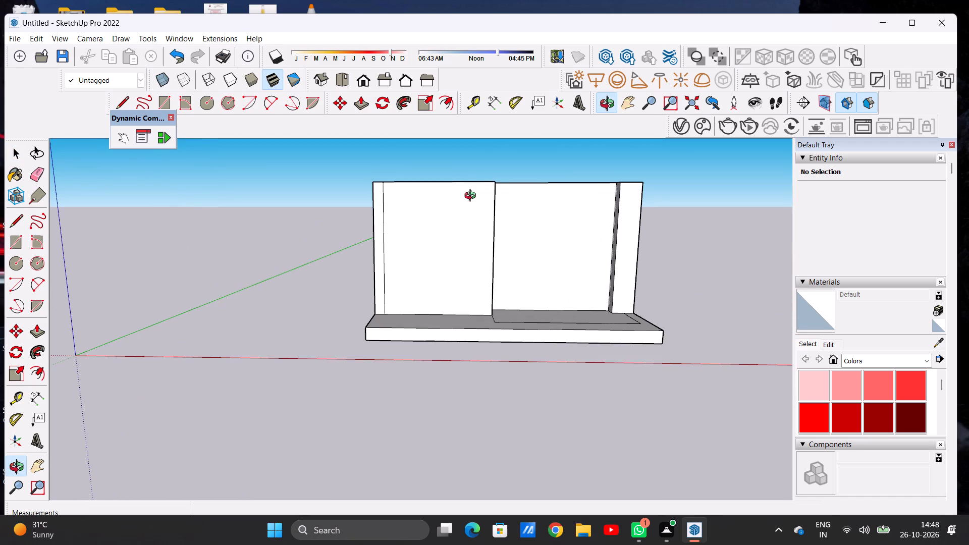
{"action": "scroll", "coordinate": [473, 198], "scroll_direction": "down", "scroll_amount": 2}
{"action": "scroll", "coordinate": [402, 243], "scroll_direction": "up", "scroll_amount": 5}
{"action": "scroll", "coordinate": [396, 246], "scroll_direction": "down", "scroll_amount": 1}
{"action": "scroll", "coordinate": [397, 243], "scroll_direction": "up", "scroll_amount": 3}
{"action": "key", "text": "space"}
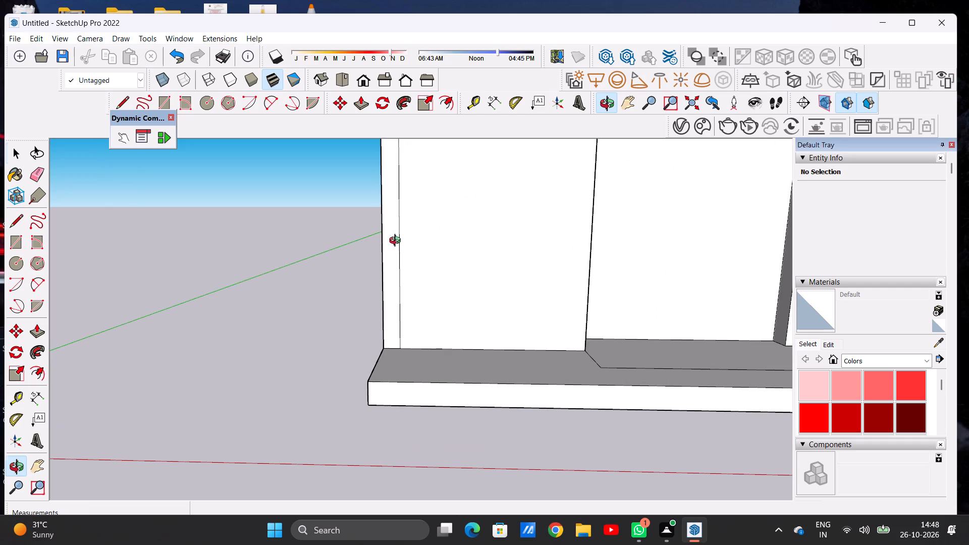
{"action": "key", "text": "e"}
{"action": "left_click", "coordinate": [400, 239]}
{"action": "key", "text": "space"}
{"action": "scroll", "coordinate": [437, 248], "scroll_direction": "down", "scroll_amount": 8}
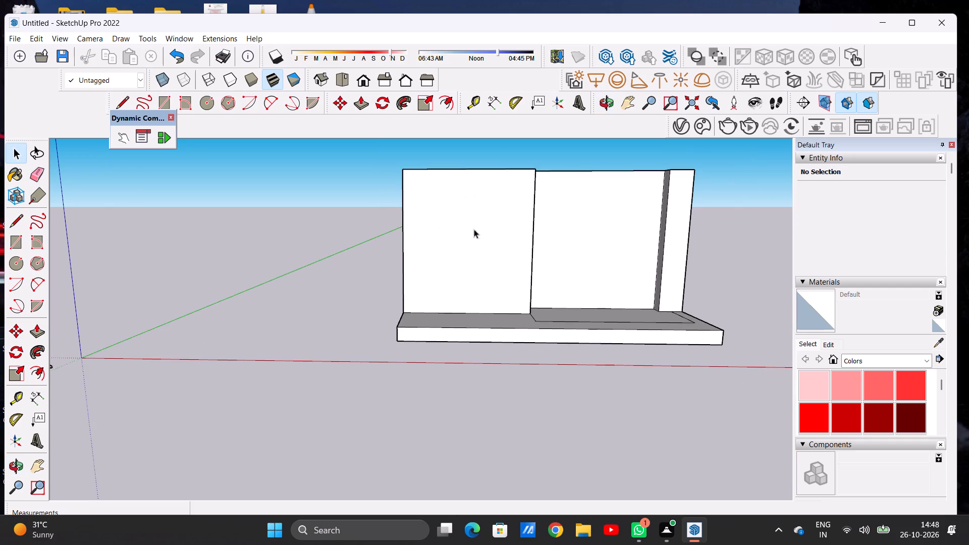
Draw lines enclosing a rectangle about 1' 4" wide and 1' 6 3/4" deep on the base slab's front-left corner.
{"action": "left_click", "coordinate": [605, 107]}
{"action": "left_click_drag", "start_coordinate": [551, 253], "coordinate": [538, 357]}
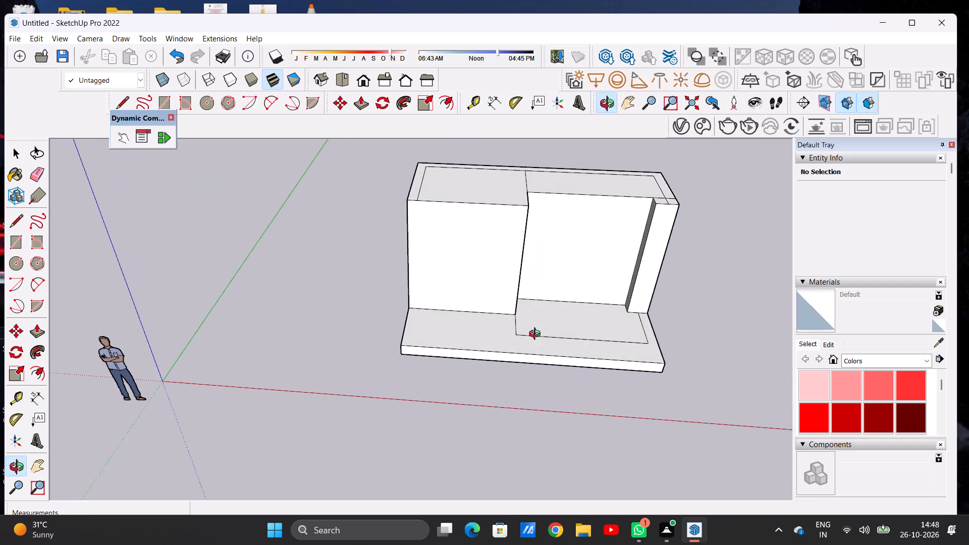
{"action": "scroll", "coordinate": [515, 244], "scroll_direction": "down", "scroll_amount": 5}
{"action": "scroll", "coordinate": [481, 298], "scroll_direction": "up", "scroll_amount": 8}
{"action": "left_click_drag", "start_coordinate": [450, 291], "coordinate": [464, 357]}
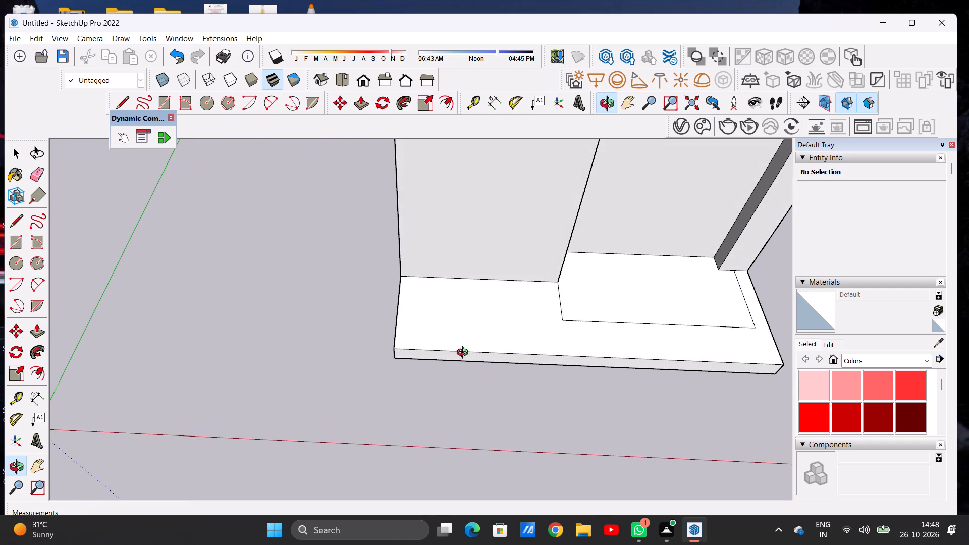
{"action": "scroll", "coordinate": [445, 298], "scroll_direction": "down", "scroll_amount": 7}
{"action": "scroll", "coordinate": [454, 313], "scroll_direction": "up", "scroll_amount": 5}
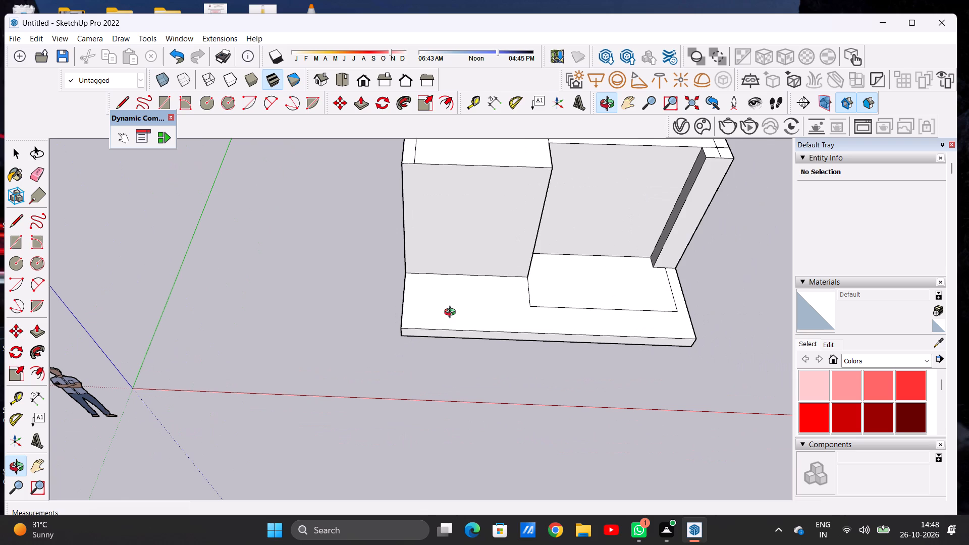
{"action": "key", "text": "l"}
{"action": "scroll", "coordinate": [442, 334], "scroll_direction": "up", "scroll_amount": 4}
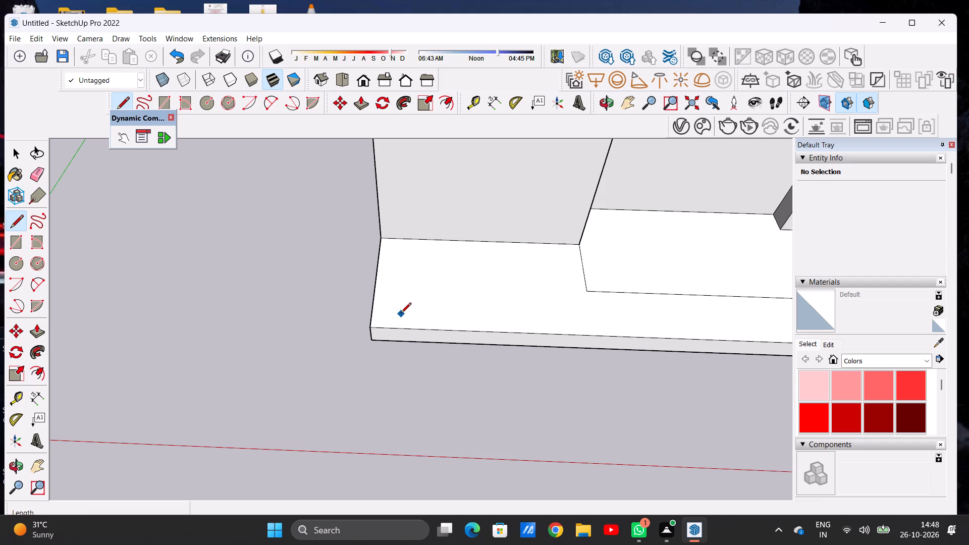
{"action": "scroll", "coordinate": [392, 318], "scroll_direction": "up", "scroll_amount": 4}
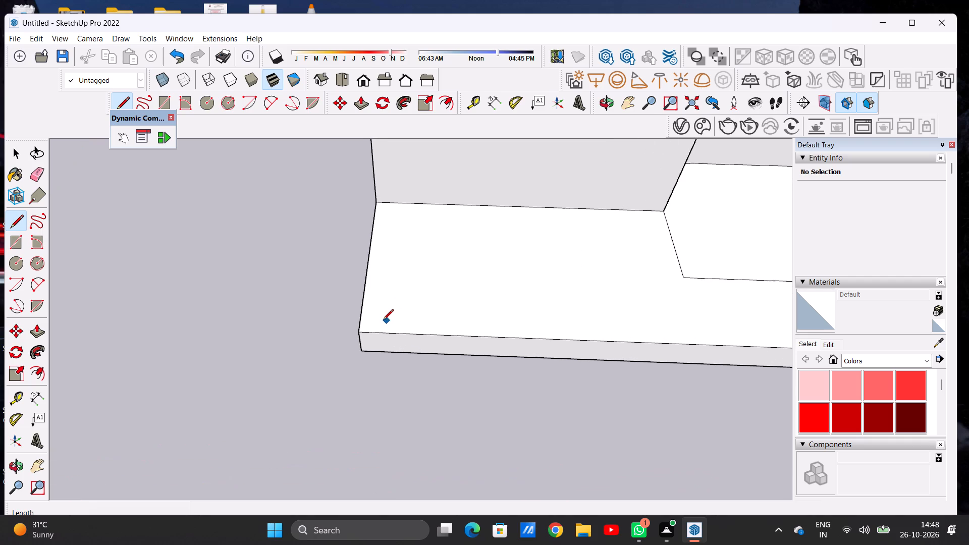
{"action": "left_click", "coordinate": [359, 331]}
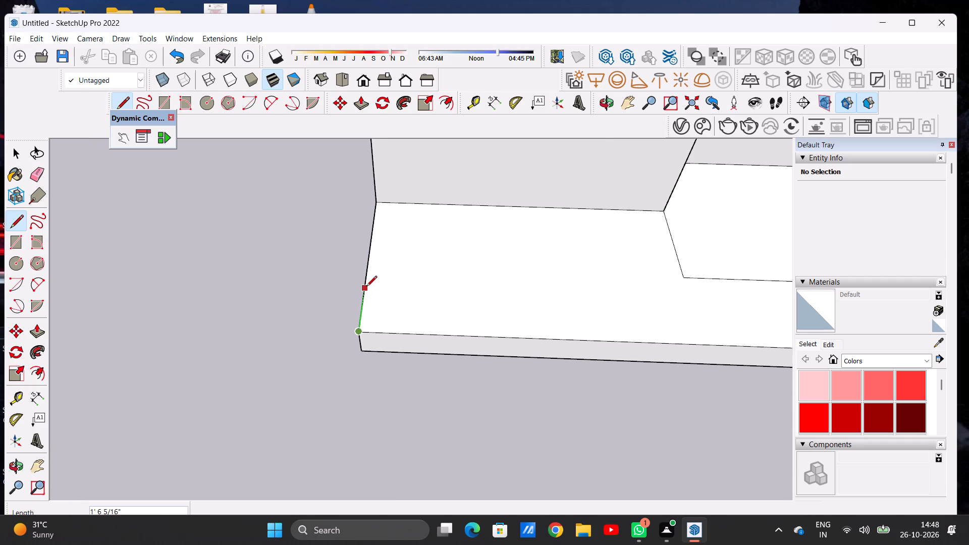
{"action": "left_click", "coordinate": [367, 287]}
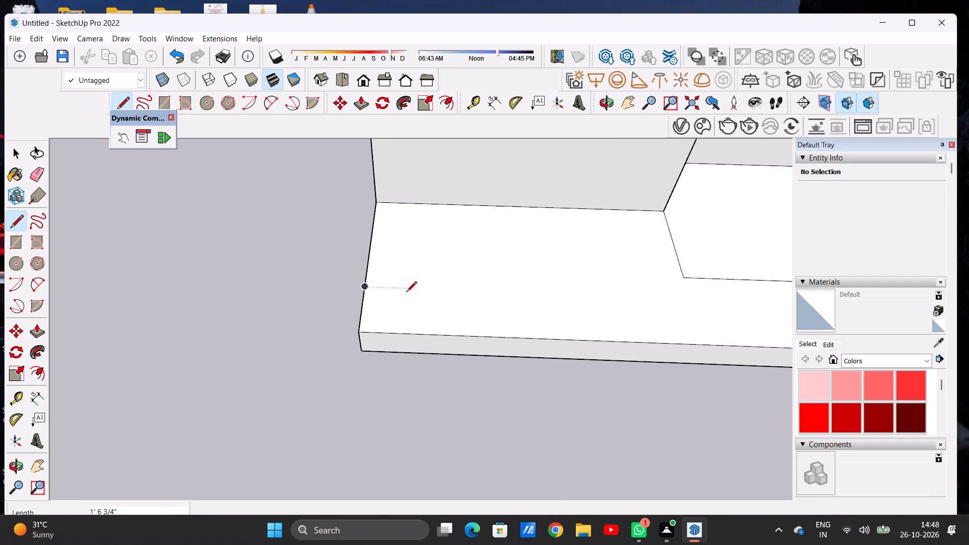
{"action": "left_click", "coordinate": [412, 292]}
{"action": "left_click", "coordinate": [412, 329]}
{"action": "left_click", "coordinate": [414, 293]}
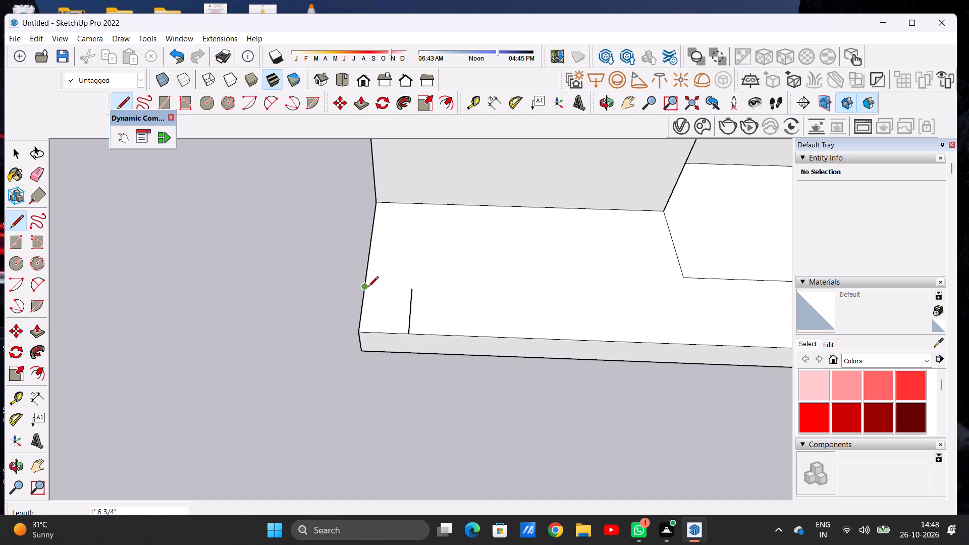
{"action": "left_click", "coordinate": [367, 287]}
{"action": "left_click", "coordinate": [411, 287]}
{"action": "key", "text": "space"}
{"action": "scroll", "coordinate": [413, 354], "scroll_direction": "down", "scroll_amount": 9}
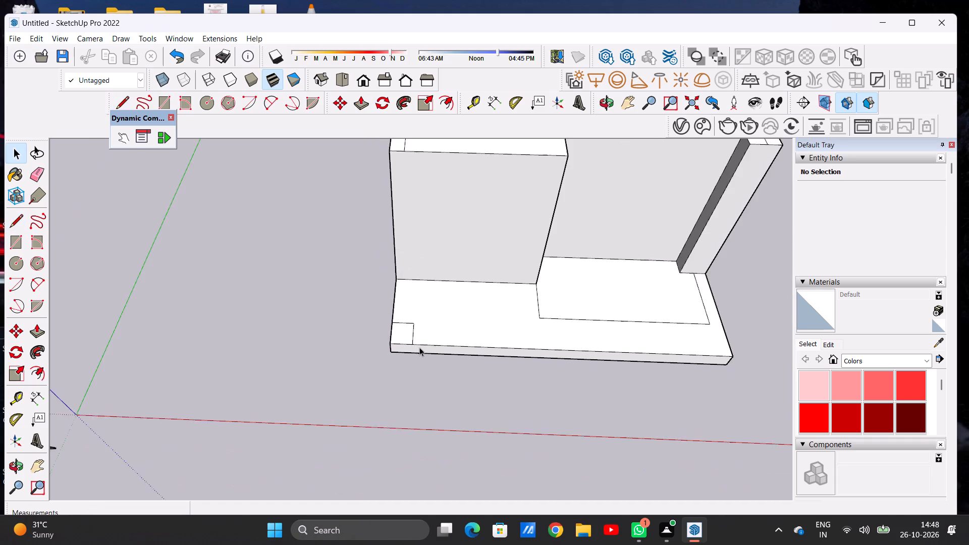
Copy the corner rectangle from the base slab's front-left corner to its front-right corner, about 18' 10" along the front edge.
{"action": "scroll", "coordinate": [419, 347], "scroll_direction": "down", "scroll_amount": 6}
{"action": "scroll", "coordinate": [420, 333], "scroll_direction": "up", "scroll_amount": 6}
{"action": "scroll", "coordinate": [419, 333], "scroll_direction": "down", "scroll_amount": 1}
{"action": "scroll", "coordinate": [419, 333], "scroll_direction": "up", "scroll_amount": 1}
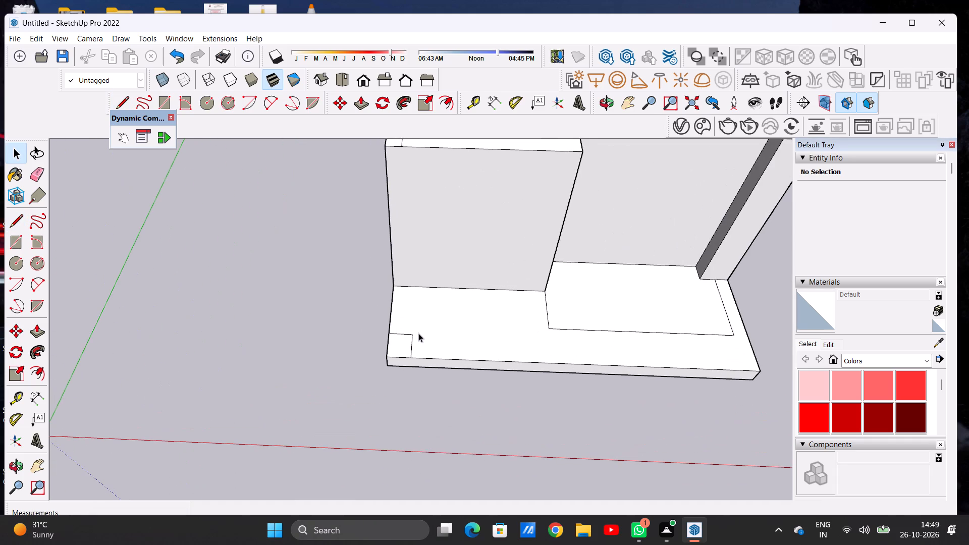
{"action": "scroll", "coordinate": [382, 332], "scroll_direction": "down", "scroll_amount": 8}
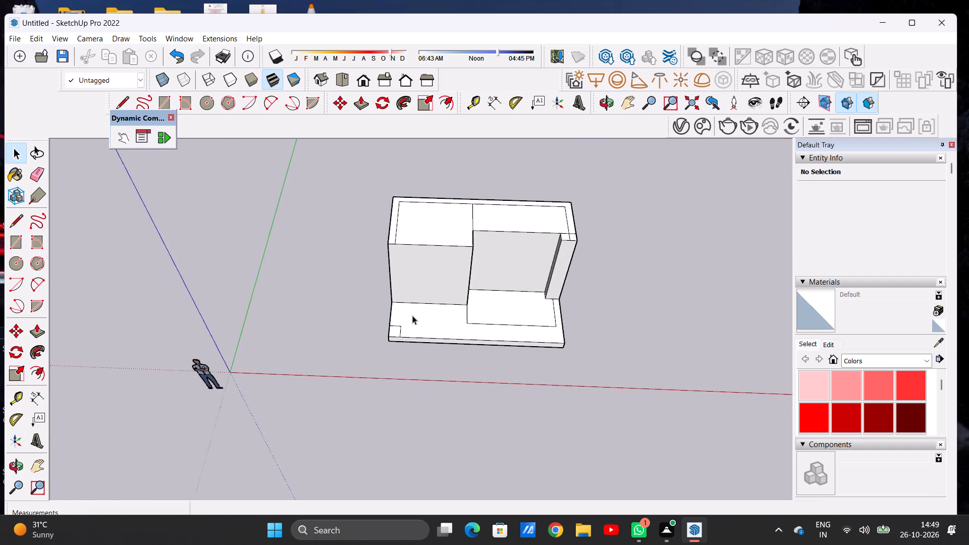
{"action": "scroll", "coordinate": [399, 324], "scroll_direction": "up", "scroll_amount": 6}
{"action": "scroll", "coordinate": [400, 336], "scroll_direction": "down", "scroll_amount": 2}
{"action": "scroll", "coordinate": [400, 336], "scroll_direction": "up", "scroll_amount": 2}
{"action": "double_click", "coordinate": [397, 336]}
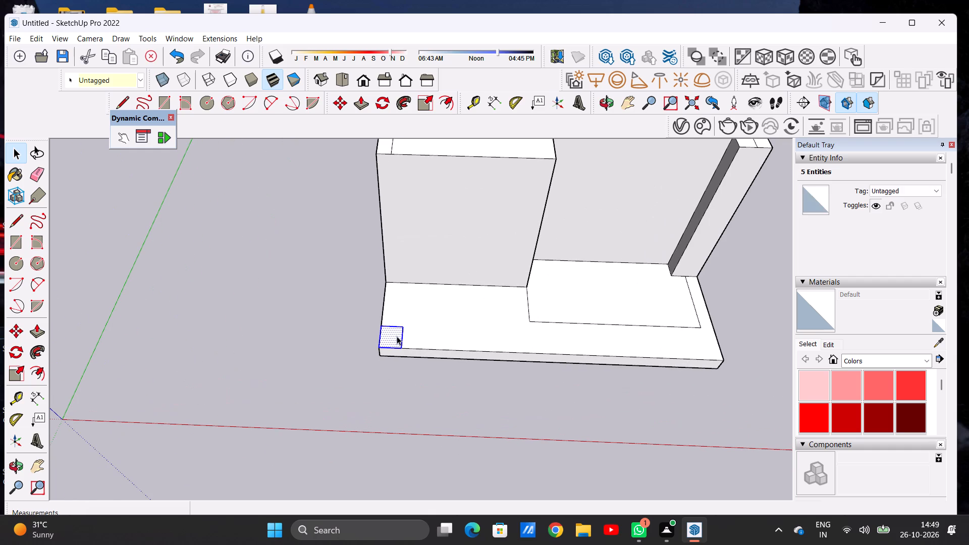
{"action": "key", "text": "m"}
{"action": "left_click", "coordinate": [402, 345]}
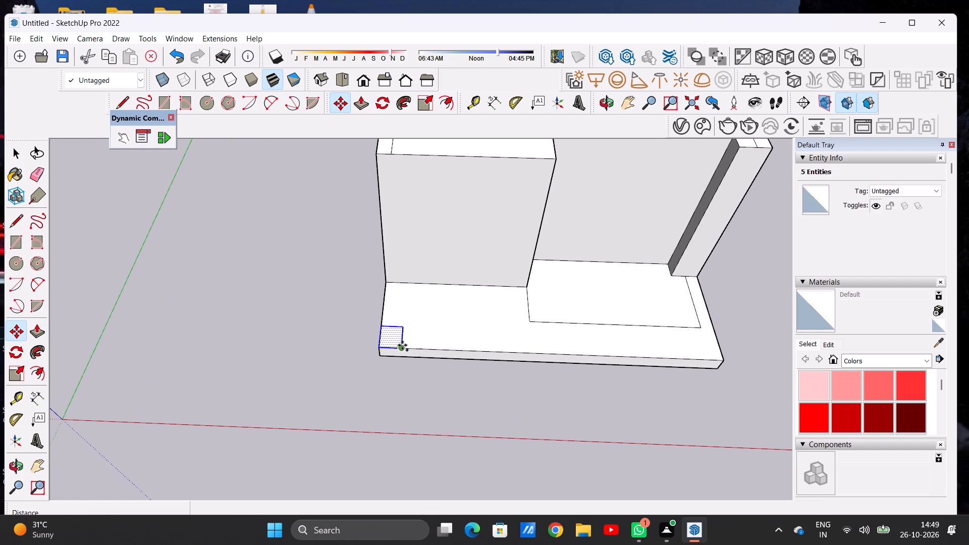
{"action": "scroll", "coordinate": [453, 342], "scroll_direction": "down", "scroll_amount": 6}
{"action": "scroll", "coordinate": [530, 349], "scroll_direction": "up", "scroll_amount": 9}
{"action": "scroll", "coordinate": [542, 348], "scroll_direction": "down", "scroll_amount": 1}
{"action": "scroll", "coordinate": [542, 348], "scroll_direction": "up", "scroll_amount": 5}
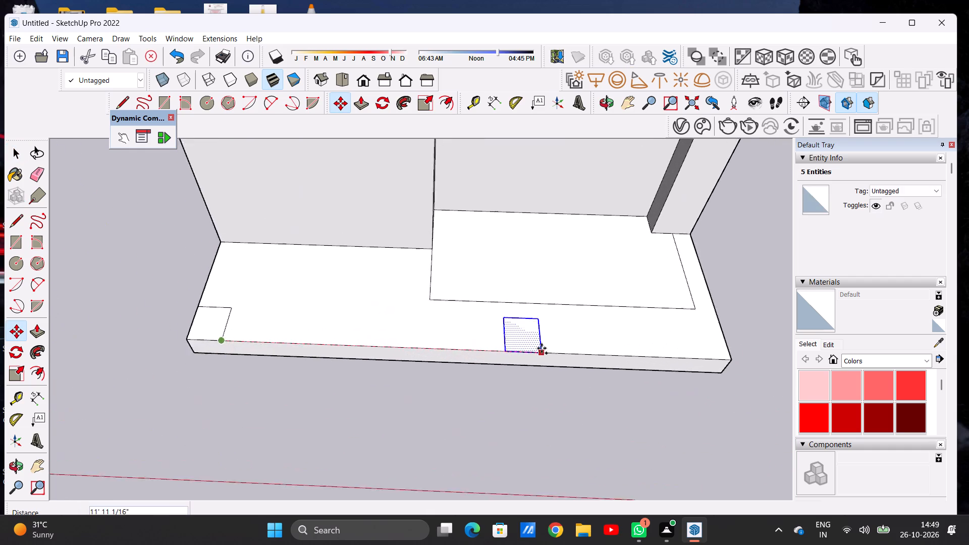
{"action": "scroll", "coordinate": [542, 348], "scroll_direction": "up", "scroll_amount": 2}
{"action": "scroll", "coordinate": [507, 351], "scroll_direction": "down", "scroll_amount": 10}
{"action": "scroll", "coordinate": [613, 350], "scroll_direction": "up", "scroll_amount": 12}
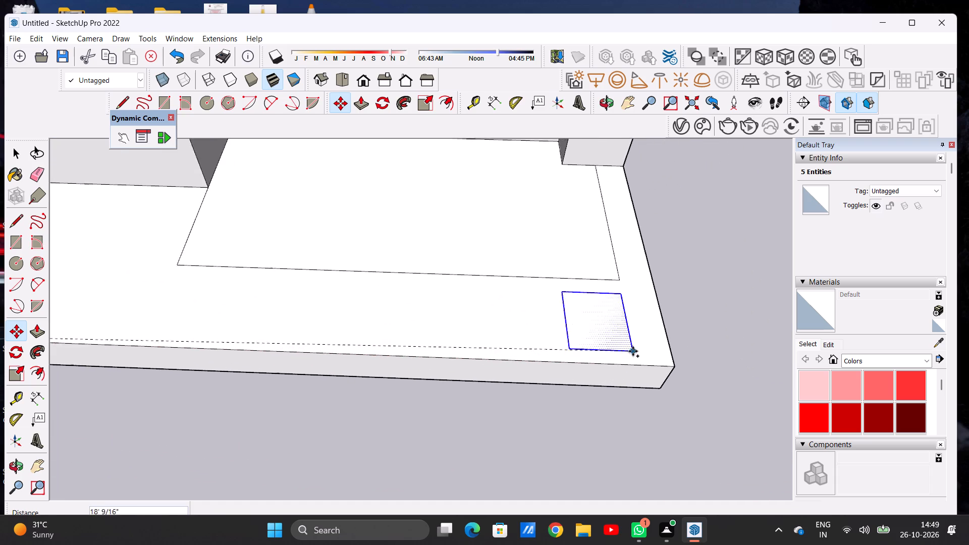
{"action": "left_click", "coordinate": [680, 366]}
{"action": "key", "text": "space"}
{"action": "left_click", "coordinate": [716, 293]}
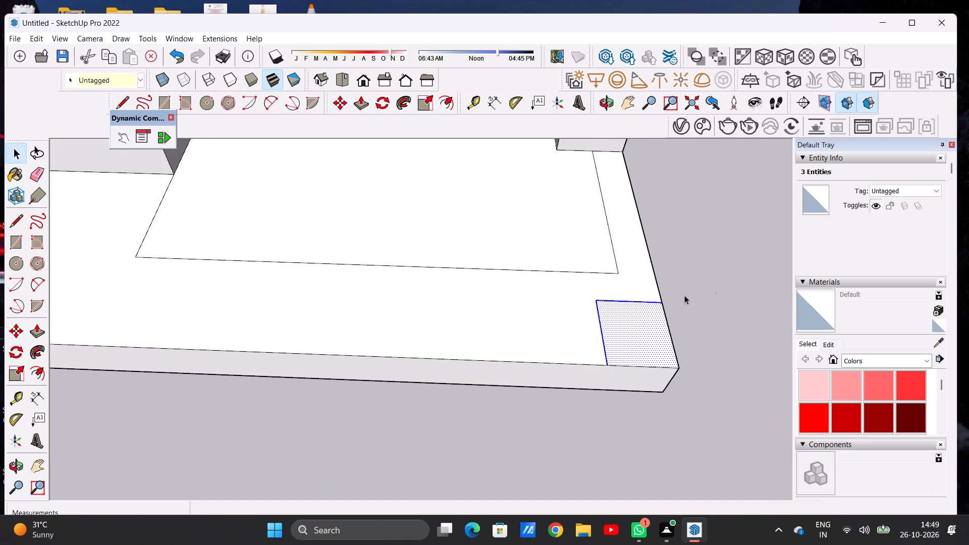
Erase the leftover inner outline lines on the base slab's top face in front of the recessed right block.
{"action": "scroll", "coordinate": [555, 355], "scroll_direction": "down", "scroll_amount": 14}
{"action": "scroll", "coordinate": [539, 325], "scroll_direction": "up", "scroll_amount": 5}
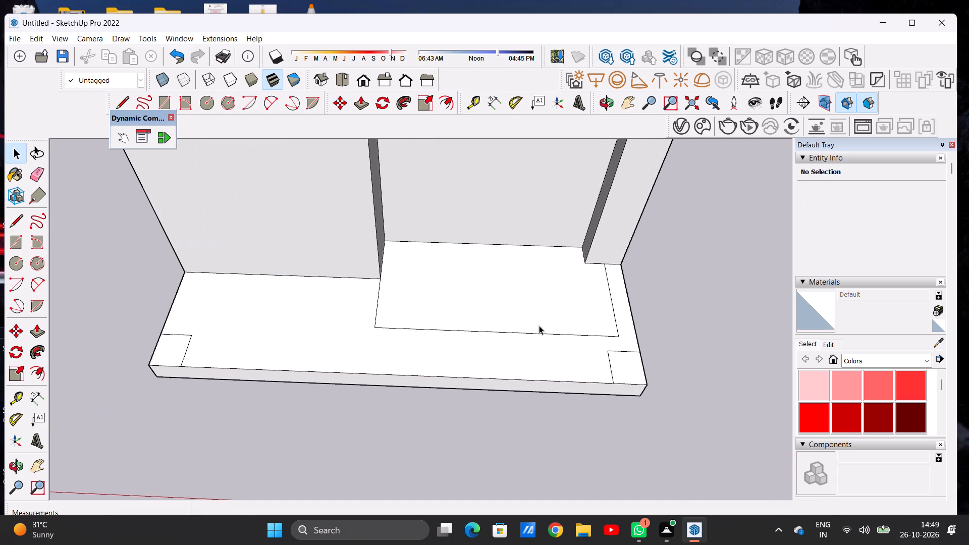
{"action": "key", "text": "e"}
{"action": "scroll", "coordinate": [564, 324], "scroll_direction": "up", "scroll_amount": 5}
{"action": "left_click_drag", "start_coordinate": [643, 310], "coordinate": [630, 313]}
{"action": "left_click_drag", "start_coordinate": [640, 310], "coordinate": [649, 306]}
{"action": "left_click_drag", "start_coordinate": [586, 322], "coordinate": [570, 345]}
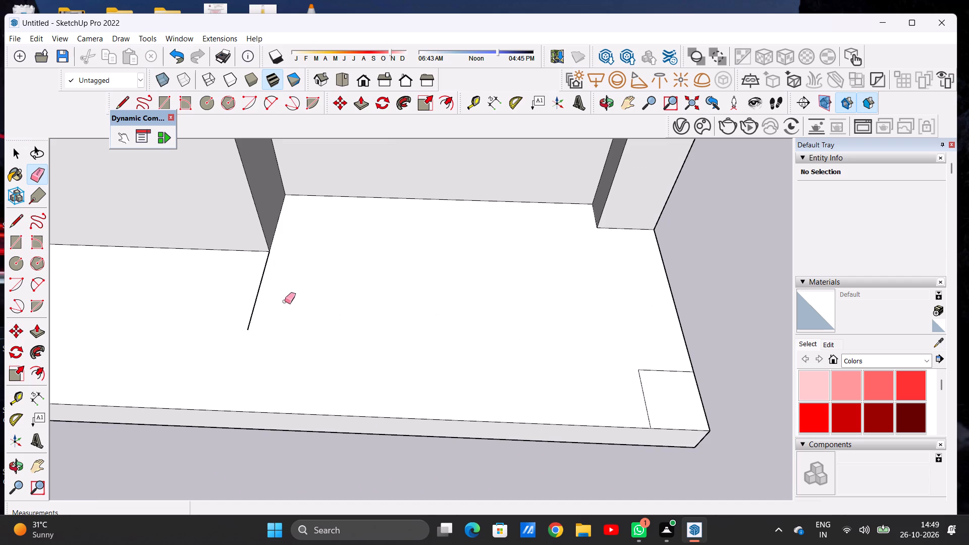
{"action": "scroll", "coordinate": [285, 301], "scroll_direction": "up", "scroll_amount": 5}
{"action": "left_click_drag", "start_coordinate": [240, 289], "coordinate": [246, 294]}
{"action": "key", "text": "space"}
Push/Pull the slab's front-right corner rectangle up 10' into a column level with the top of the right-end strip.
{"action": "scroll", "coordinate": [323, 303], "scroll_direction": "down", "scroll_amount": 3}
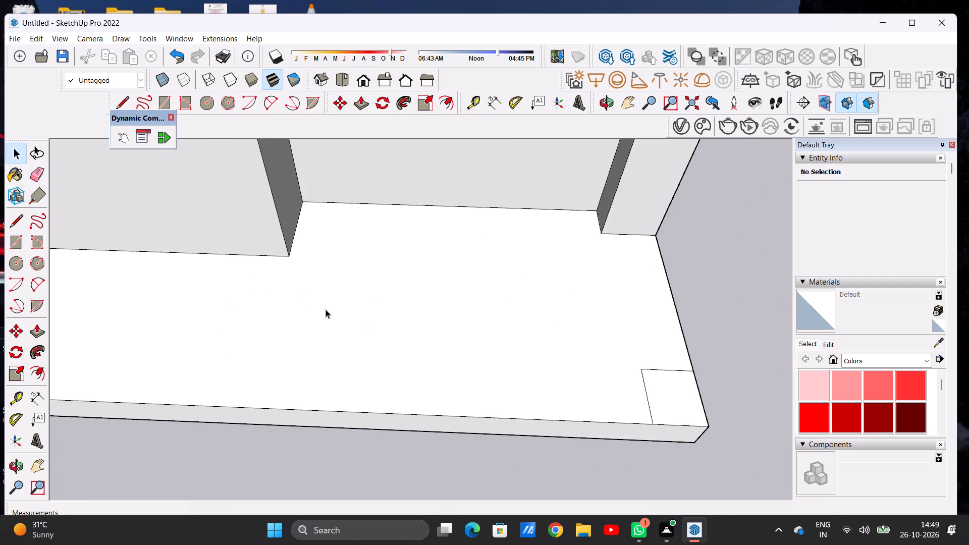
{"action": "scroll", "coordinate": [326, 309], "scroll_direction": "down", "scroll_amount": 18}
{"action": "scroll", "coordinate": [502, 285], "scroll_direction": "up", "scroll_amount": 2}
{"action": "scroll", "coordinate": [502, 285], "scroll_direction": "down", "scroll_amount": 1}
{"action": "scroll", "coordinate": [502, 285], "scroll_direction": "up", "scroll_amount": 1}
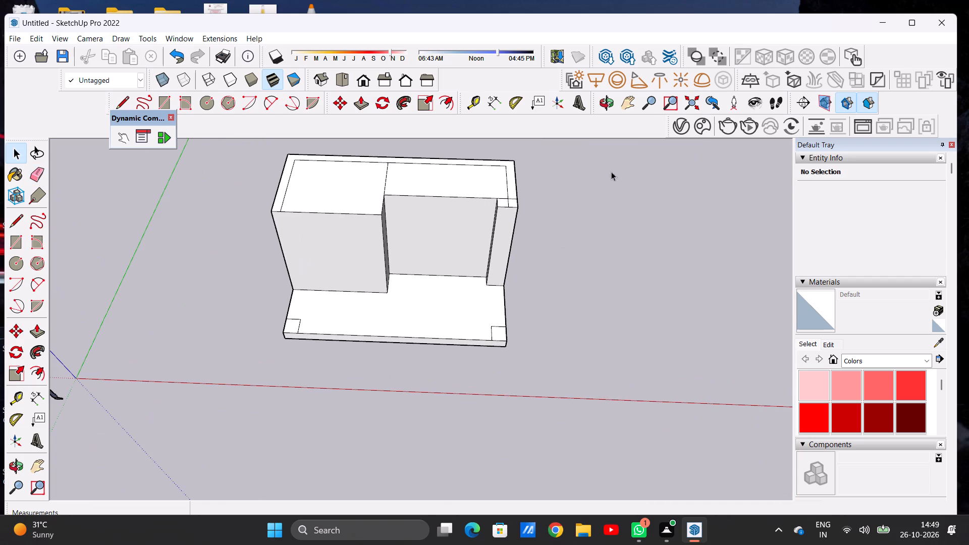
{"action": "left_click", "coordinate": [603, 102]}
{"action": "left_click_drag", "start_coordinate": [528, 349], "coordinate": [379, 271]}
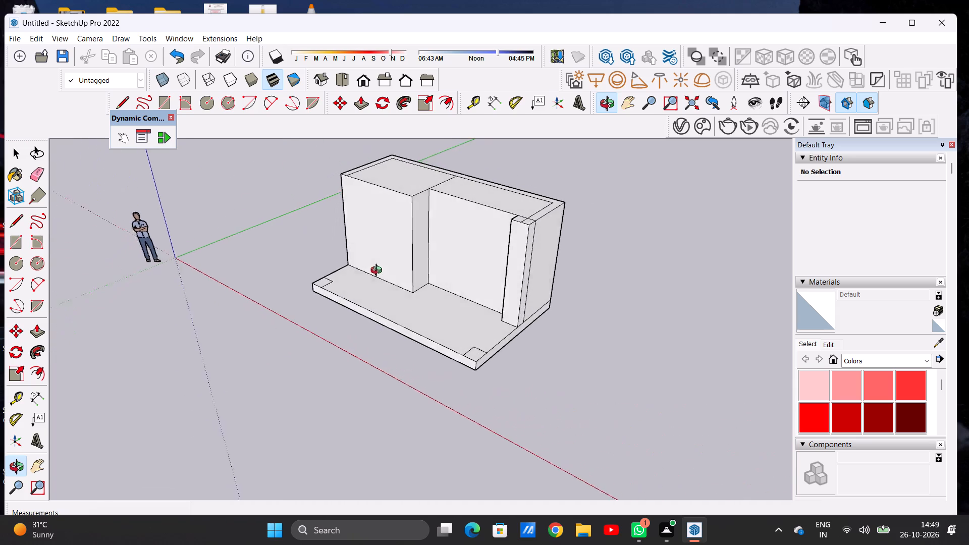
{"action": "left_click_drag", "start_coordinate": [379, 271], "coordinate": [367, 273]}
{"action": "scroll", "coordinate": [473, 344], "scroll_direction": "up", "scroll_amount": 7}
{"action": "key", "text": "p"}
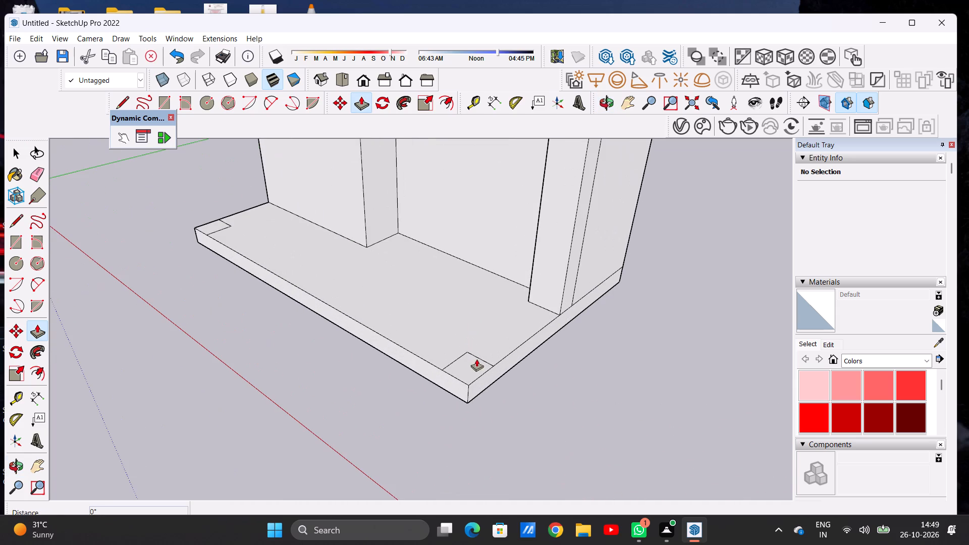
{"action": "left_click", "coordinate": [472, 366]}
{"action": "scroll", "coordinate": [469, 339], "scroll_direction": "down", "scroll_amount": 6}
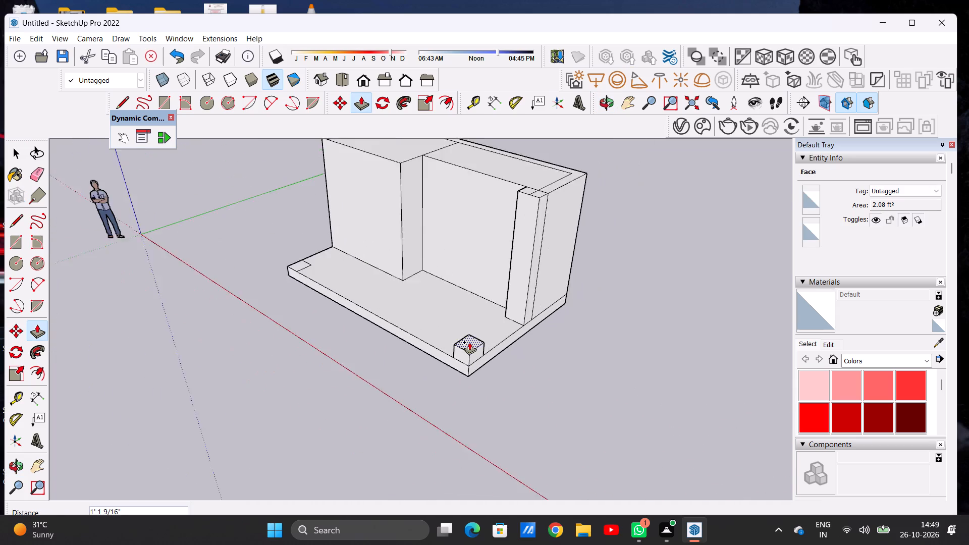
{"action": "scroll", "coordinate": [469, 342], "scroll_direction": "down", "scroll_amount": 7}
{"action": "scroll", "coordinate": [493, 269], "scroll_direction": "up", "scroll_amount": 8}
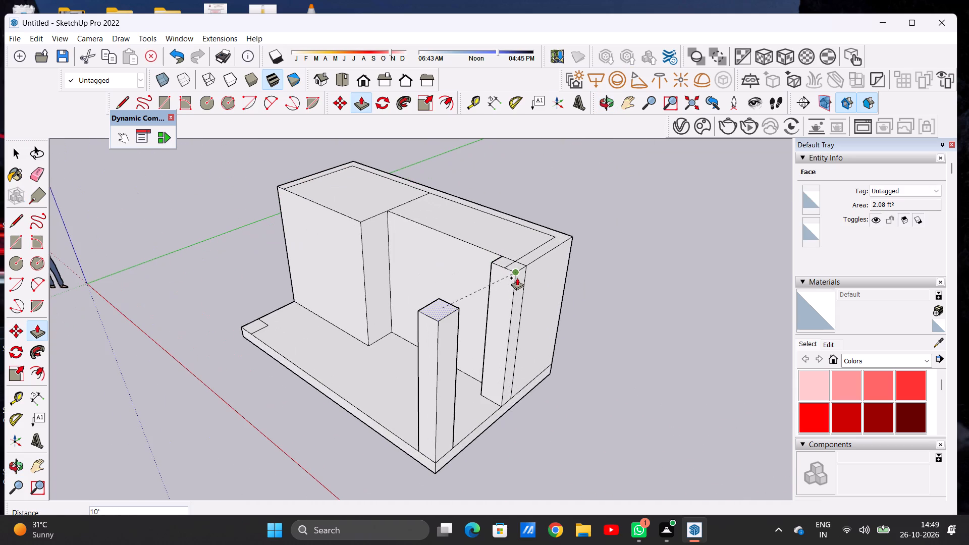
{"action": "left_click", "coordinate": [517, 278]}
Push/Pull the slab's front-left corner rectangle up 10' into a column level with the top of the left block.
{"action": "scroll", "coordinate": [513, 349], "scroll_direction": "down", "scroll_amount": 7}
{"action": "scroll", "coordinate": [372, 340], "scroll_direction": "up", "scroll_amount": 10}
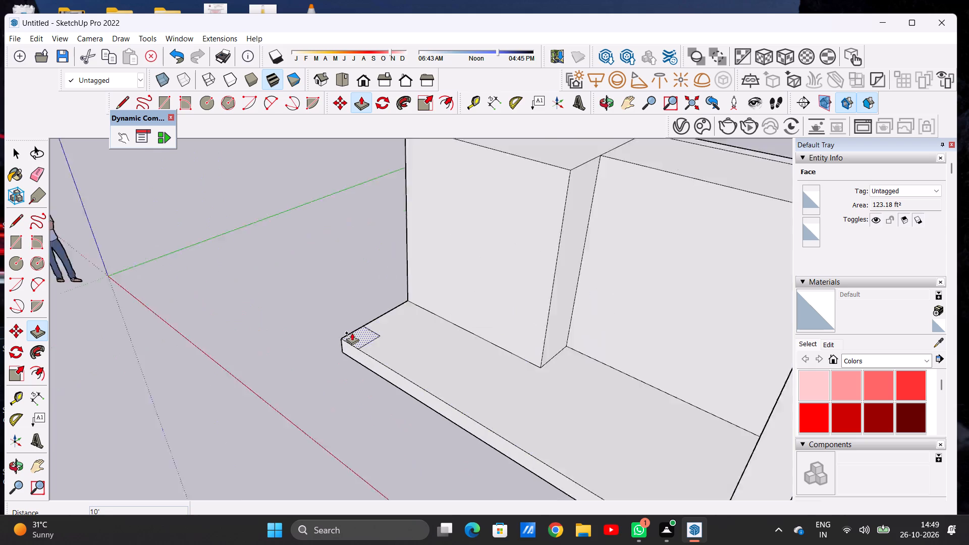
{"action": "scroll", "coordinate": [352, 333], "scroll_direction": "up", "scroll_amount": 8}
{"action": "left_click", "coordinate": [364, 333]}
{"action": "scroll", "coordinate": [366, 314], "scroll_direction": "down", "scroll_amount": 11}
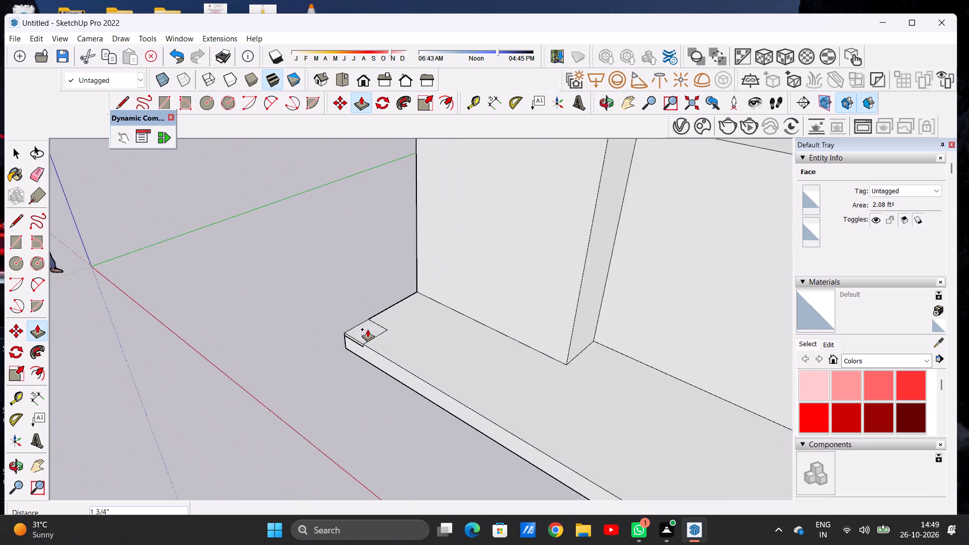
{"action": "scroll", "coordinate": [367, 329], "scroll_direction": "down", "scroll_amount": 7}
{"action": "scroll", "coordinate": [373, 253], "scroll_direction": "up", "scroll_amount": 6}
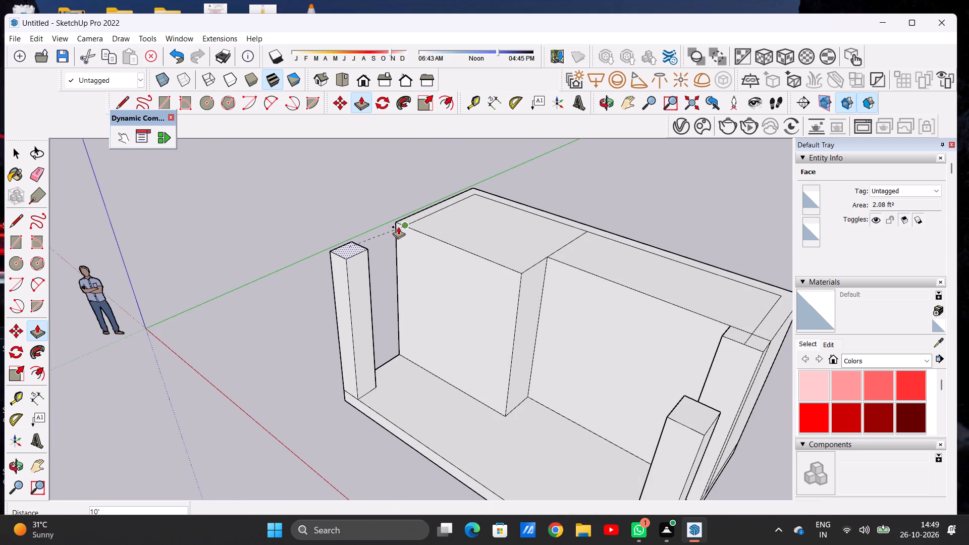
{"action": "left_click", "coordinate": [397, 226]}
{"action": "key", "text": "space"}
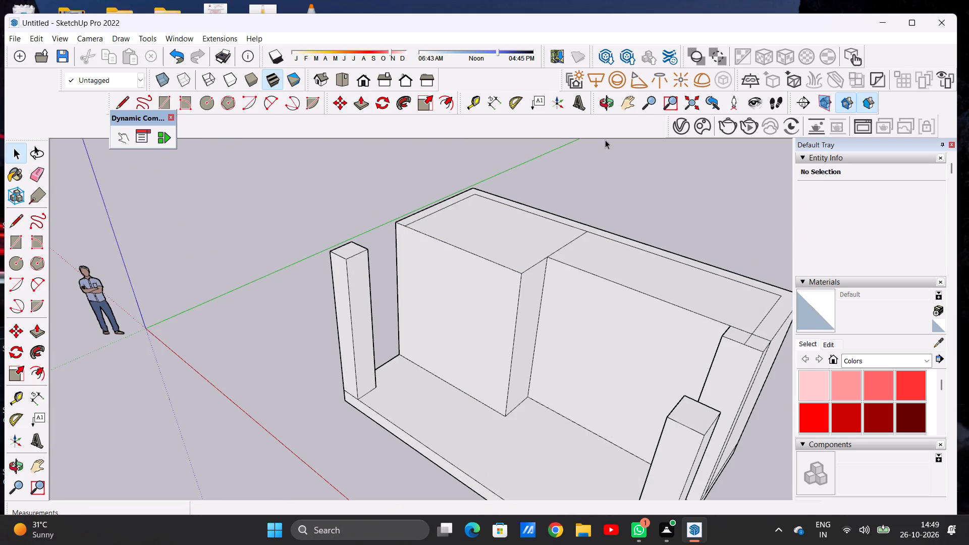
Orbit around the model to examine the two front corner columns against the blocks and slab from the front and sides.
{"action": "left_click", "coordinate": [601, 106]}
{"action": "left_click_drag", "start_coordinate": [473, 282], "coordinate": [572, 233]}
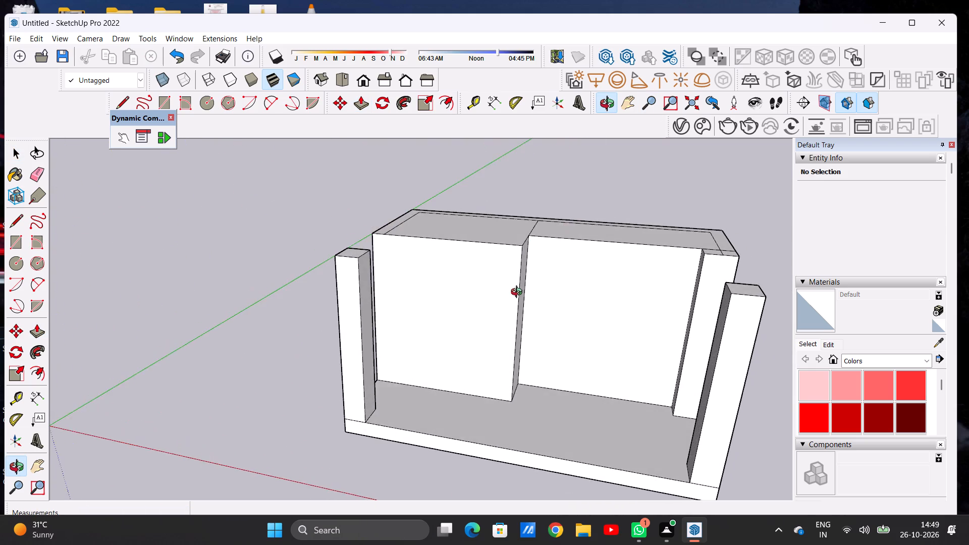
{"action": "scroll", "coordinate": [520, 298], "scroll_direction": "down", "scroll_amount": 7}
{"action": "left_click_drag", "start_coordinate": [515, 325], "coordinate": [538, 254]}
{"action": "scroll", "coordinate": [567, 280], "scroll_direction": "up", "scroll_amount": 3}
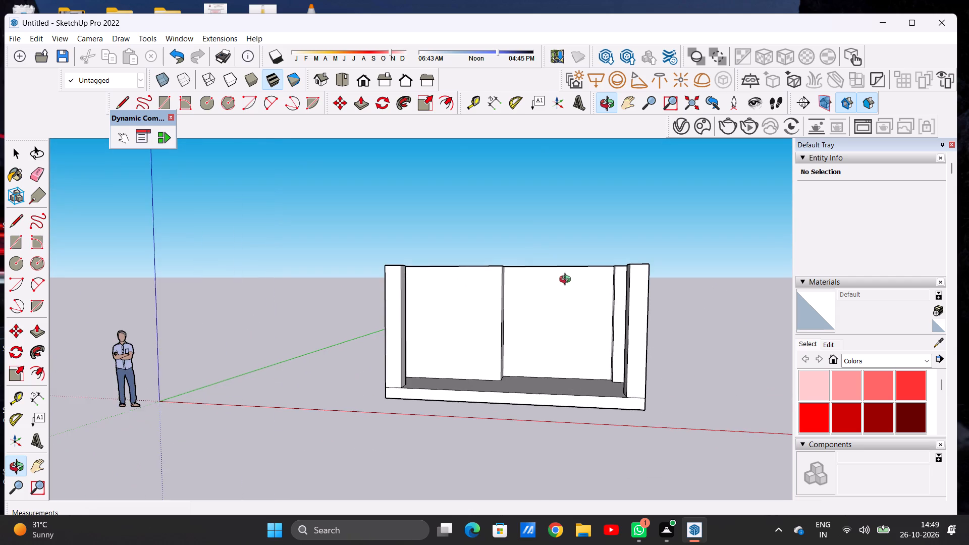
{"action": "scroll", "coordinate": [462, 313], "scroll_direction": "down", "scroll_amount": 4}
{"action": "left_click_drag", "start_coordinate": [420, 301], "coordinate": [580, 301]}
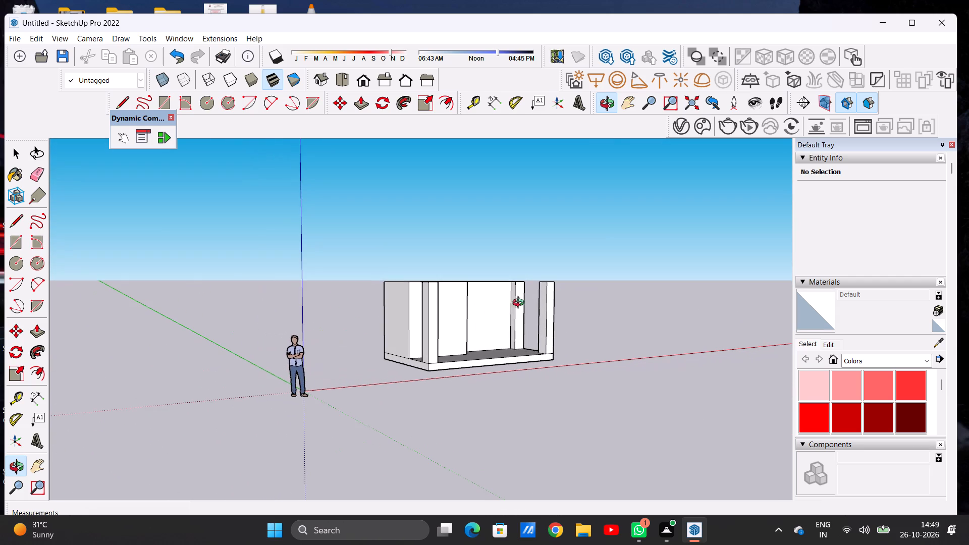
{"action": "left_click_drag", "start_coordinate": [512, 309], "coordinate": [386, 377]}
{"action": "scroll", "coordinate": [436, 316], "scroll_direction": "down", "scroll_amount": 1}
{"action": "scroll", "coordinate": [436, 315], "scroll_direction": "up", "scroll_amount": 4}
{"action": "left_click_drag", "start_coordinate": [430, 285], "coordinate": [441, 230]}
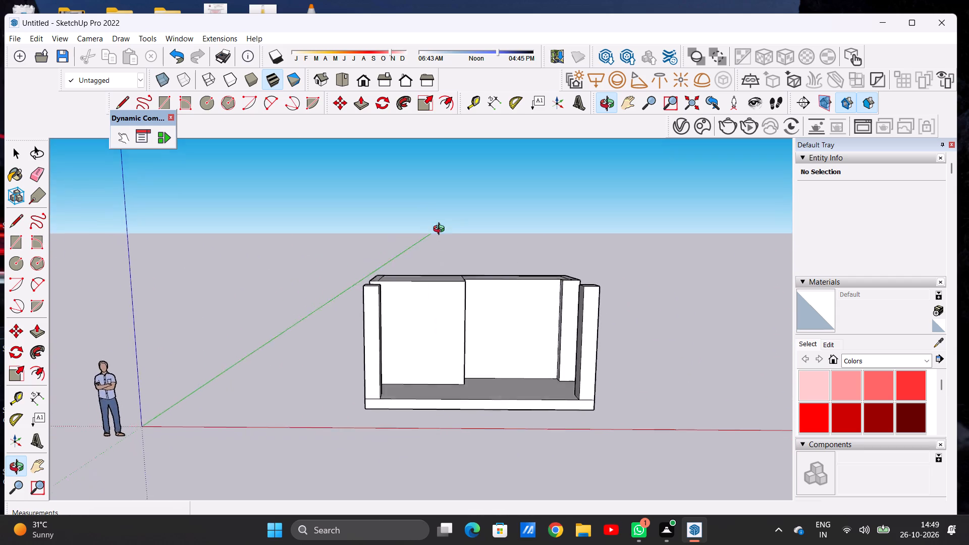
{"action": "left_click_drag", "start_coordinate": [441, 230], "coordinate": [442, 226]}
{"action": "scroll", "coordinate": [420, 340], "scroll_direction": "up", "scroll_amount": 4}
{"action": "left_click_drag", "start_coordinate": [412, 364], "coordinate": [414, 340]}
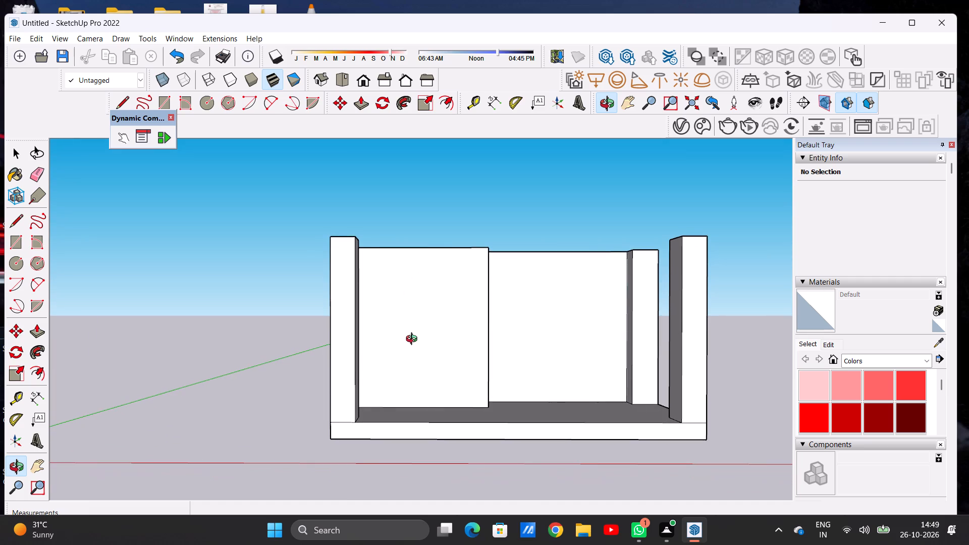
{"action": "scroll", "coordinate": [426, 360], "scroll_direction": "down", "scroll_amount": 2}
{"action": "left_click_drag", "start_coordinate": [453, 358], "coordinate": [325, 399]}
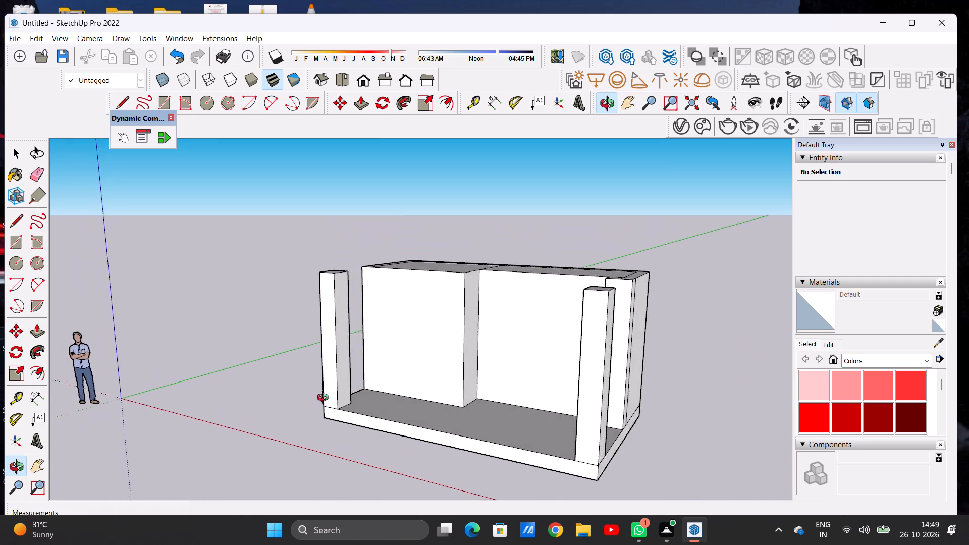
{"action": "left_click_drag", "start_coordinate": [325, 399], "coordinate": [242, 388]}
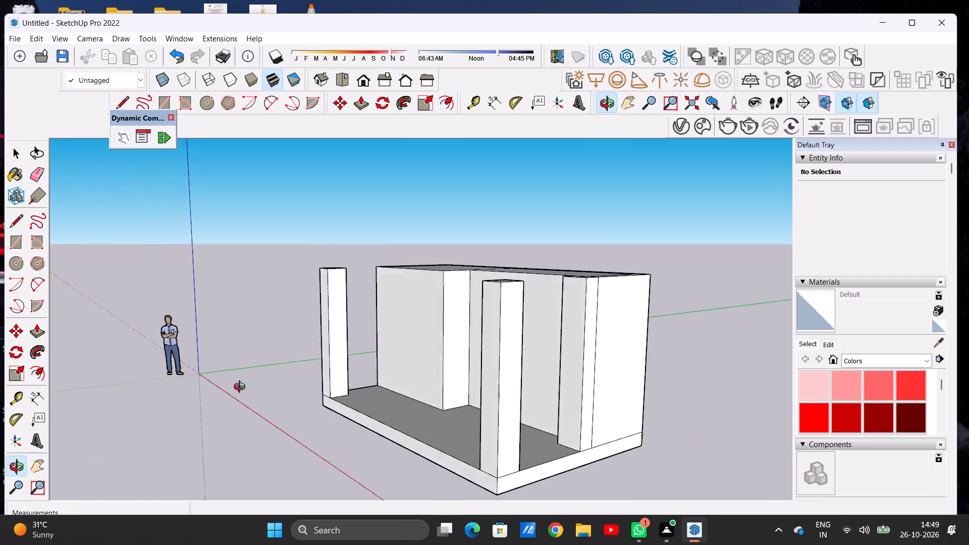
{"action": "left_click_drag", "start_coordinate": [242, 388], "coordinate": [434, 349]}
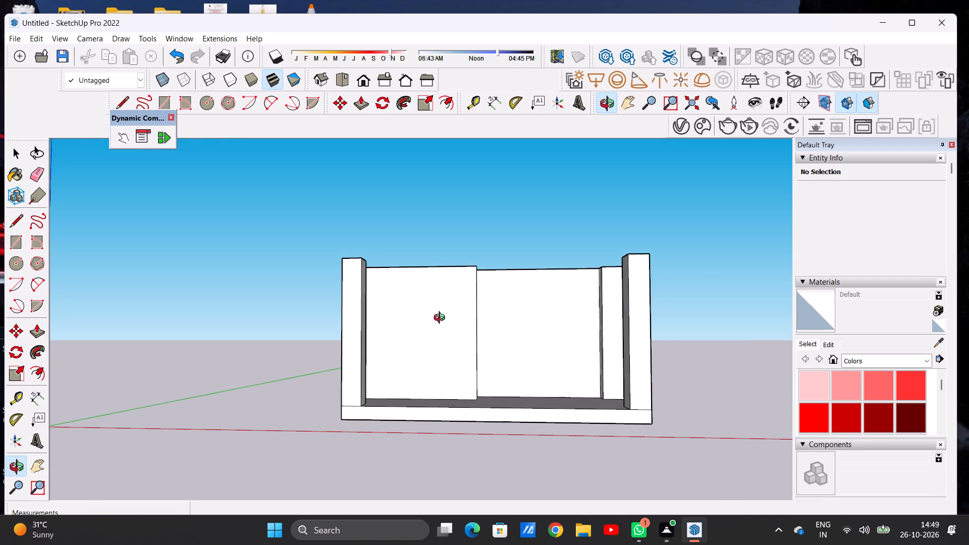
{"action": "scroll", "coordinate": [442, 314], "scroll_direction": "up", "scroll_amount": 4}
{"action": "key", "text": "space"}
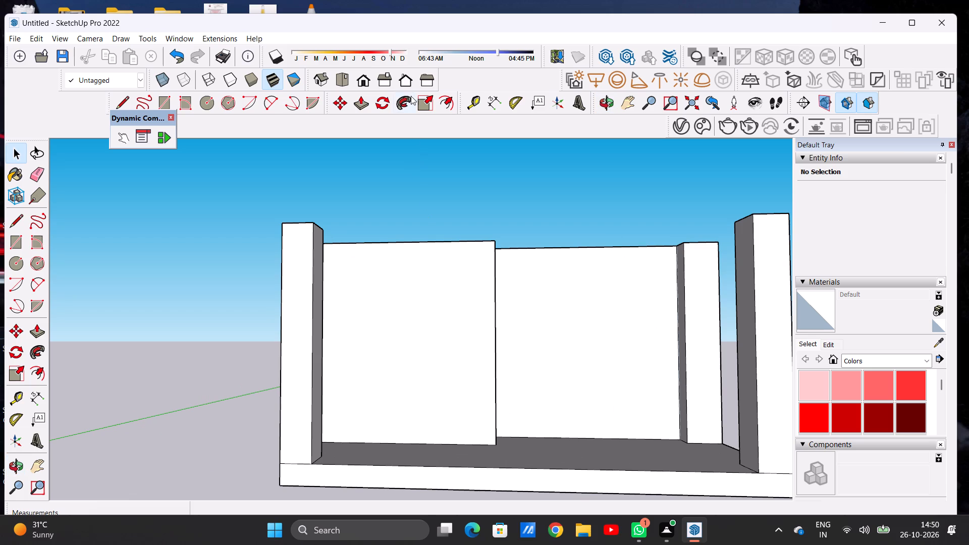
Draw a rectangle about 4' 11" wide and 5' 3" high on the upper part of the left block's front face.
{"action": "left_click", "coordinate": [360, 78]}
{"action": "scroll", "coordinate": [381, 215], "scroll_direction": "down", "scroll_amount": 3}
{"action": "scroll", "coordinate": [384, 222], "scroll_direction": "up", "scroll_amount": 1}
{"action": "scroll", "coordinate": [385, 223], "scroll_direction": "down", "scroll_amount": 2}
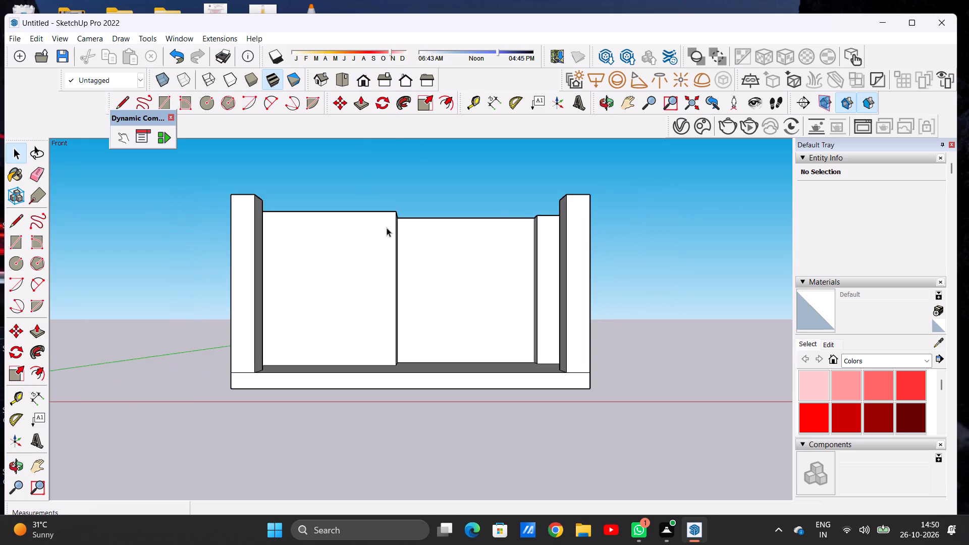
{"action": "scroll", "coordinate": [387, 228], "scroll_direction": "down", "scroll_amount": 4}
{"action": "scroll", "coordinate": [342, 246], "scroll_direction": "up", "scroll_amount": 9}
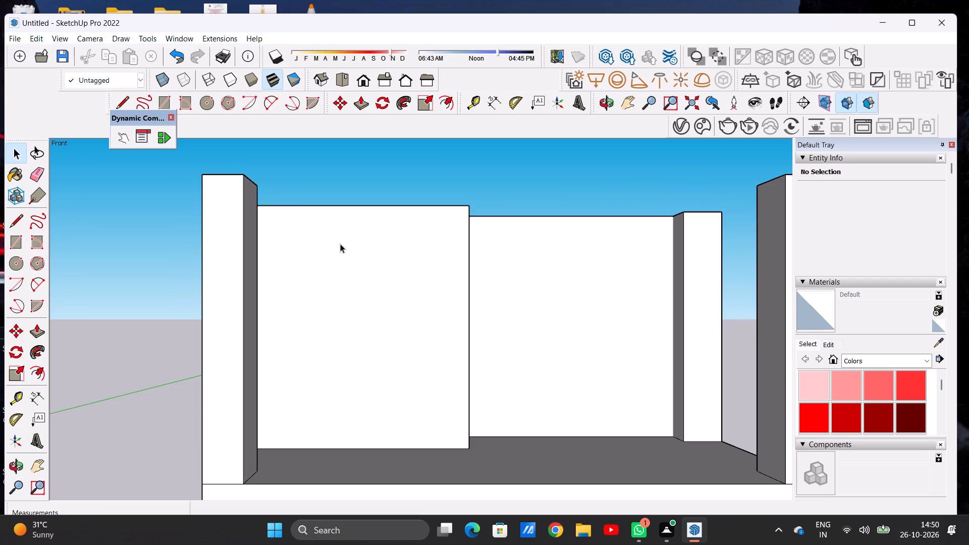
{"action": "key", "text": "r"}
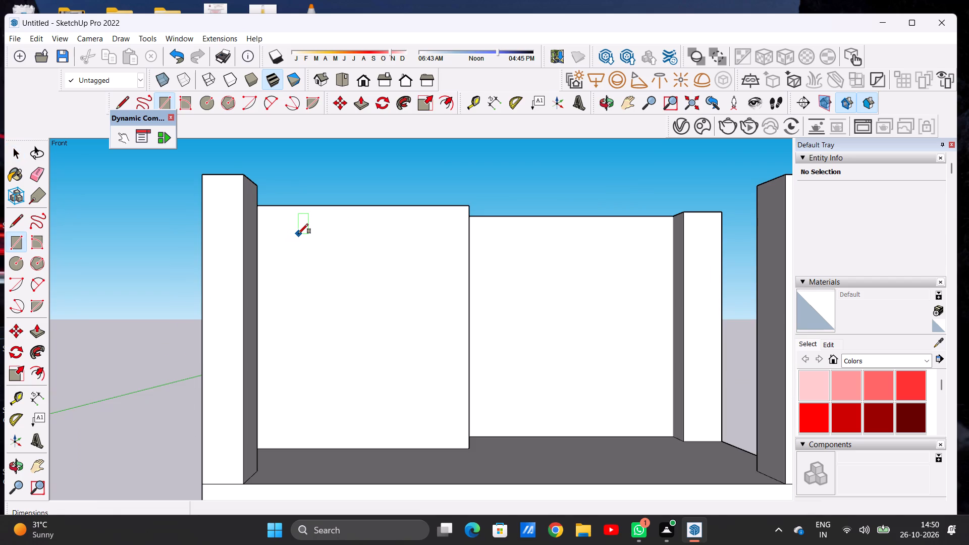
{"action": "left_click", "coordinate": [298, 234]}
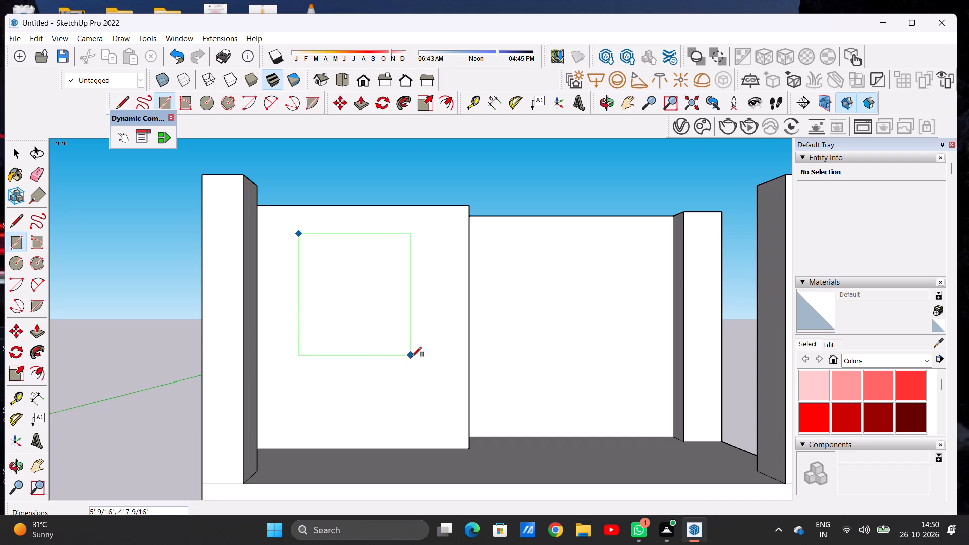
{"action": "left_click", "coordinate": [418, 361]}
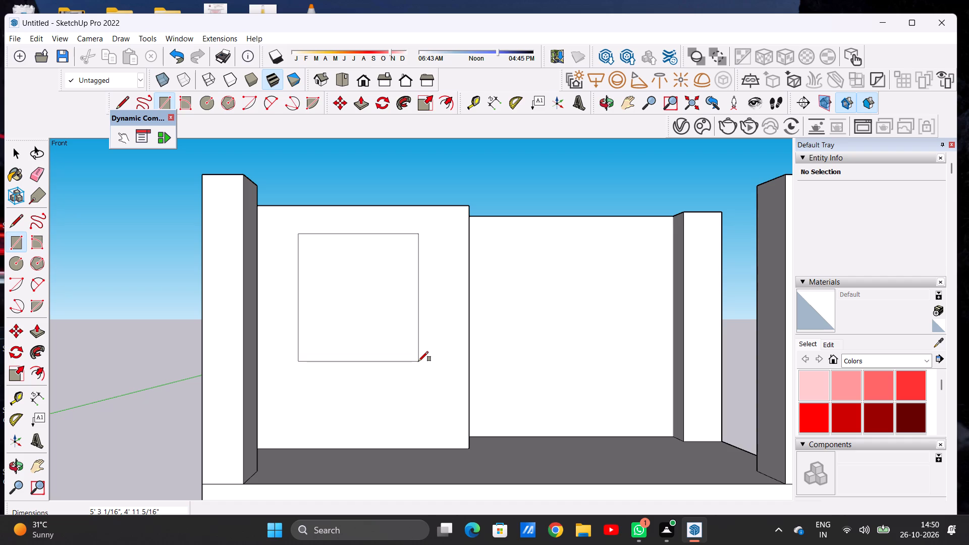
{"action": "key", "text": "space"}
Offset the rectangle on the left block's front face inward by a few inches to form a window frame border.
{"action": "scroll", "coordinate": [393, 299], "scroll_direction": "up", "scroll_amount": 2}
{"action": "key", "text": "o"}
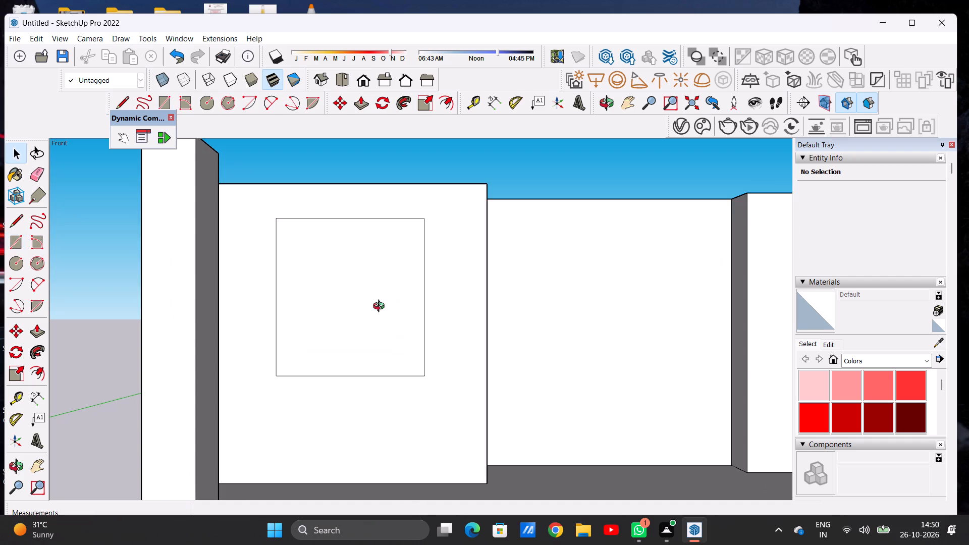
{"action": "key", "text": "f"}
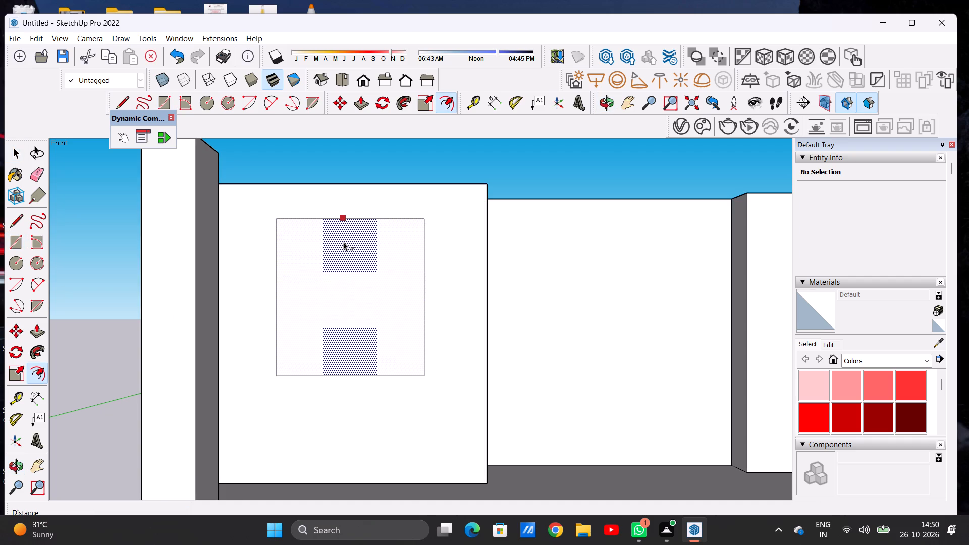
{"action": "left_click", "coordinate": [343, 242]}
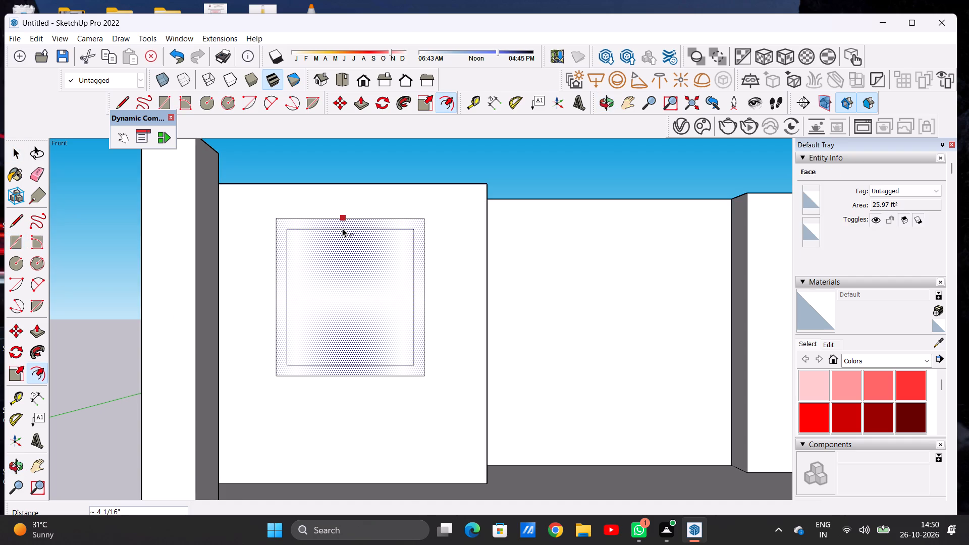
{"action": "left_click", "coordinate": [342, 227]}
{"action": "key", "text": "space"}
Draw two closely spaced vertical lines about 4' 8" long inside the window frame to form a narrow mullion strip.
{"action": "type", "text": "L"}
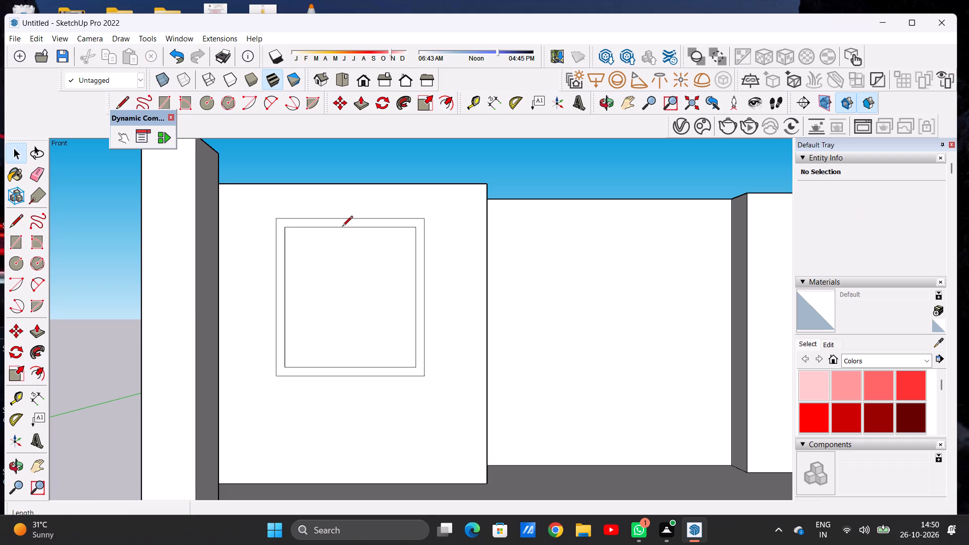
{"action": "scroll", "coordinate": [347, 254], "scroll_direction": "up", "scroll_amount": 2}
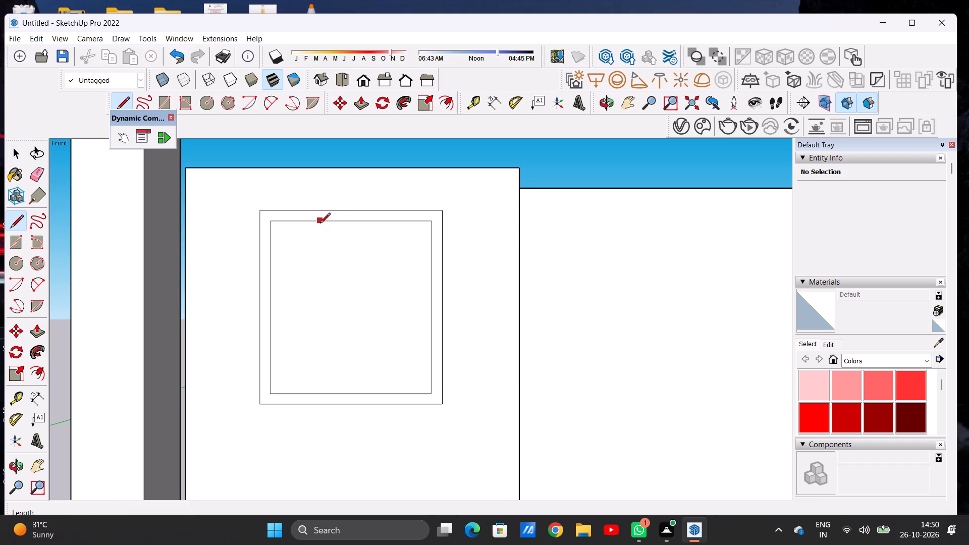
{"action": "left_click", "coordinate": [318, 222]}
{"action": "left_click", "coordinate": [317, 391]}
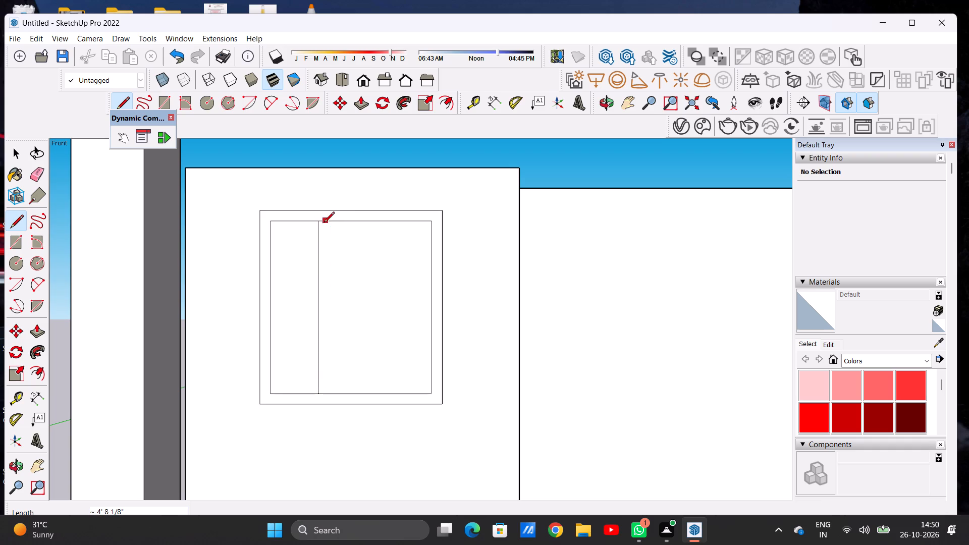
{"action": "left_click", "coordinate": [328, 223]}
{"action": "left_click", "coordinate": [327, 396]}
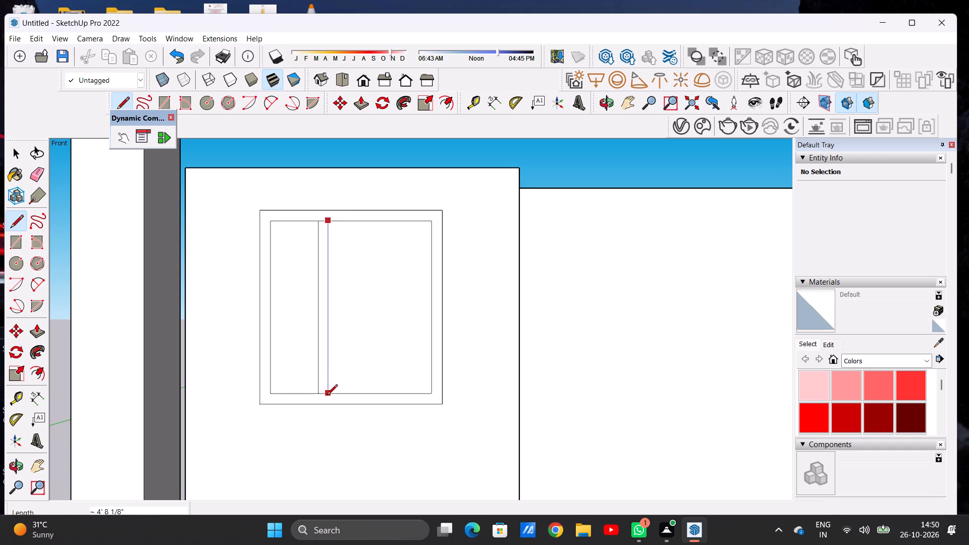
{"action": "key", "text": "space"}
Copy the mullion strip about 1' 8" to the right within the window frame and clear the selection.
{"action": "scroll", "coordinate": [322, 395], "scroll_direction": "up", "scroll_amount": 4}
{"action": "double_click", "coordinate": [322, 390]}
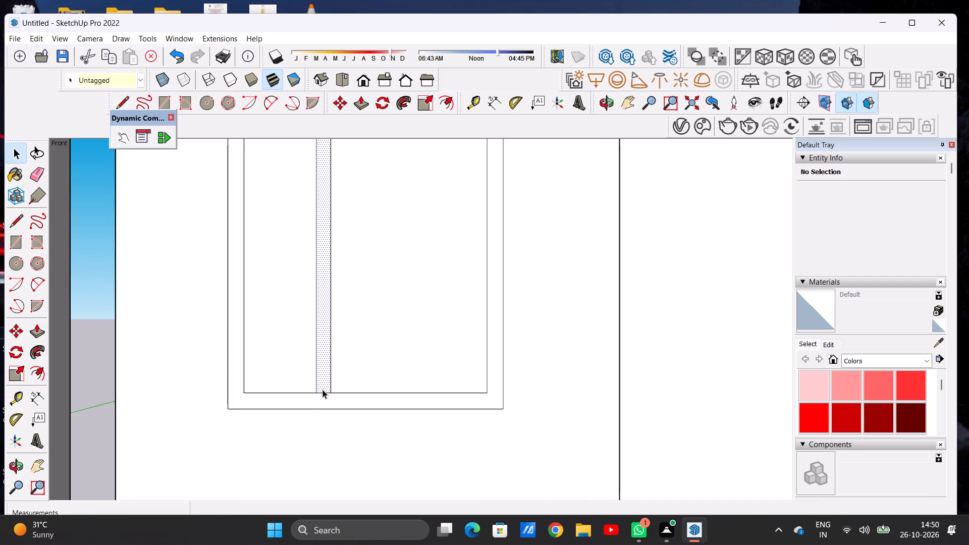
{"action": "key", "text": "m"}
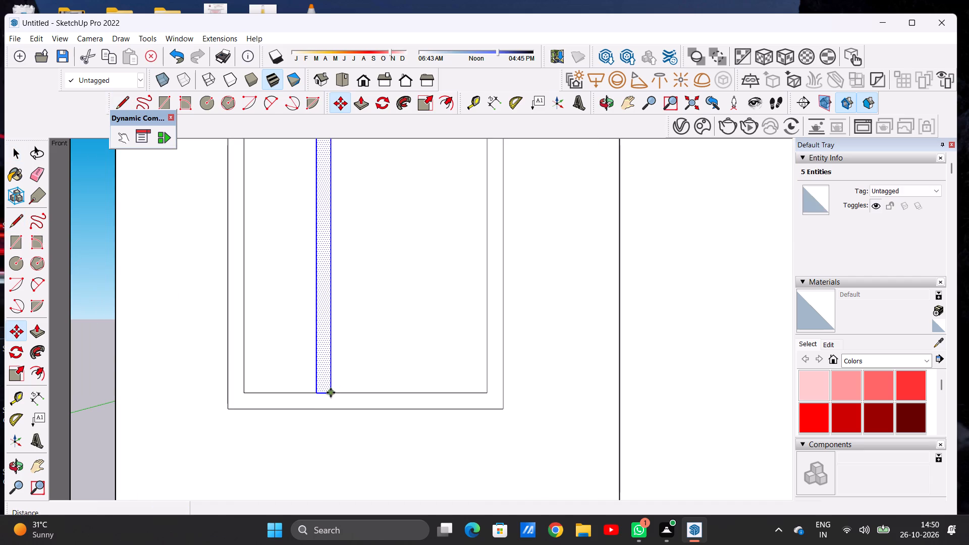
{"action": "left_click", "coordinate": [331, 393]}
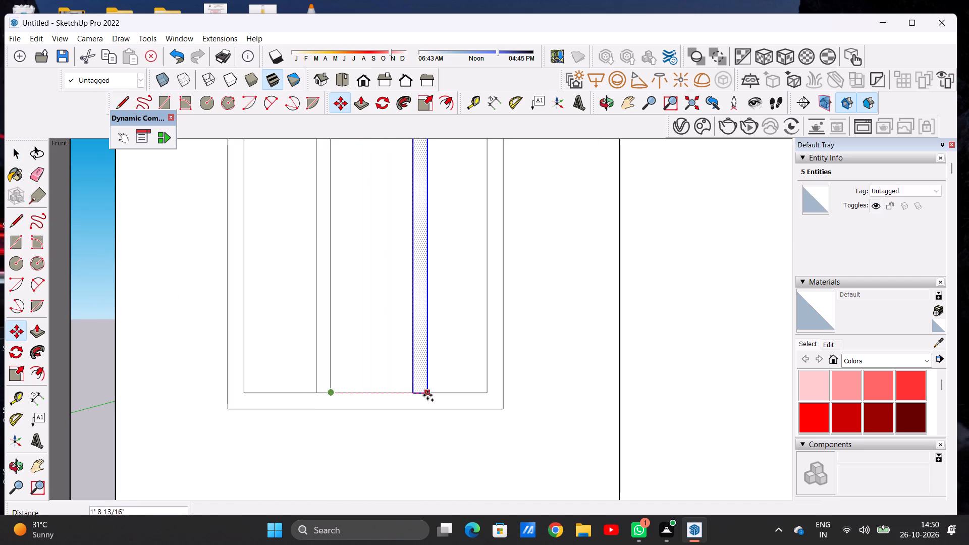
{"action": "left_click", "coordinate": [422, 395]}
{"action": "key", "text": "space"}
{"action": "scroll", "coordinate": [404, 378], "scroll_direction": "down", "scroll_amount": 5}
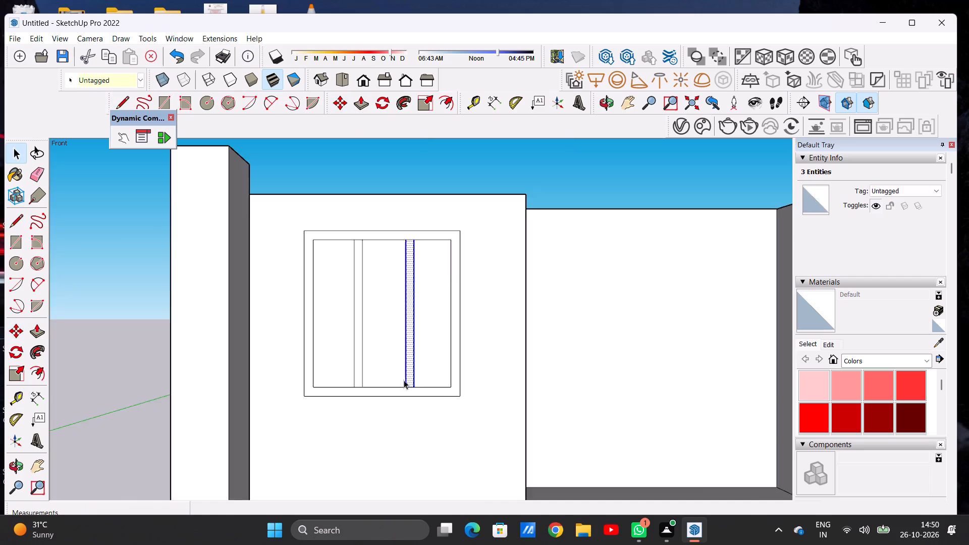
{"action": "scroll", "coordinate": [404, 380], "scroll_direction": "down", "scroll_amount": 5}
{"action": "scroll", "coordinate": [399, 372], "scroll_direction": "up", "scroll_amount": 1}
{"action": "scroll", "coordinate": [399, 372], "scroll_direction": "down", "scroll_amount": 2}
{"action": "left_click", "coordinate": [423, 252]}
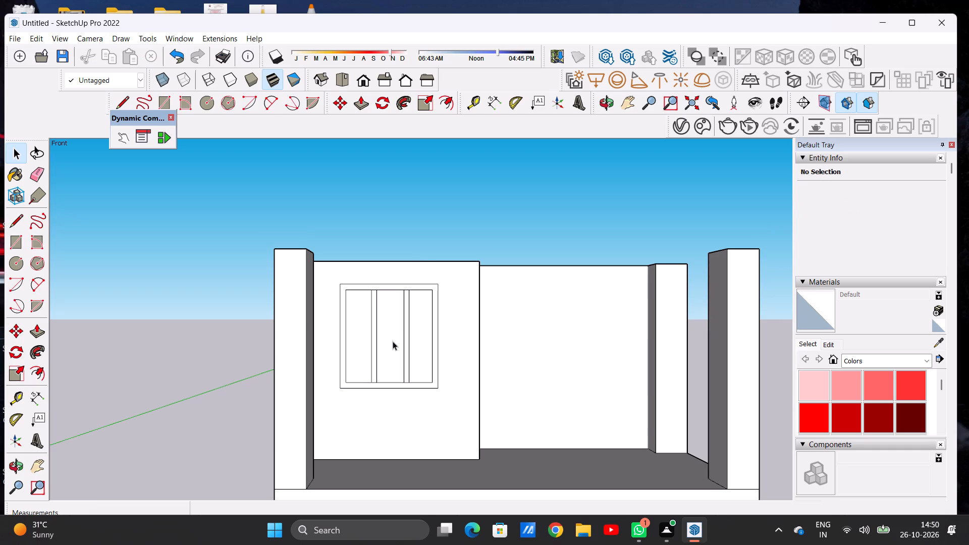
Draw a tall rectangle about 3' 10" wide and 7' 4" high on the recessed middle block's front face.
{"action": "scroll", "coordinate": [391, 347], "scroll_direction": "down", "scroll_amount": 3}
{"action": "scroll", "coordinate": [439, 318], "scroll_direction": "up", "scroll_amount": 5}
{"action": "scroll", "coordinate": [379, 344], "scroll_direction": "down", "scroll_amount": 5}
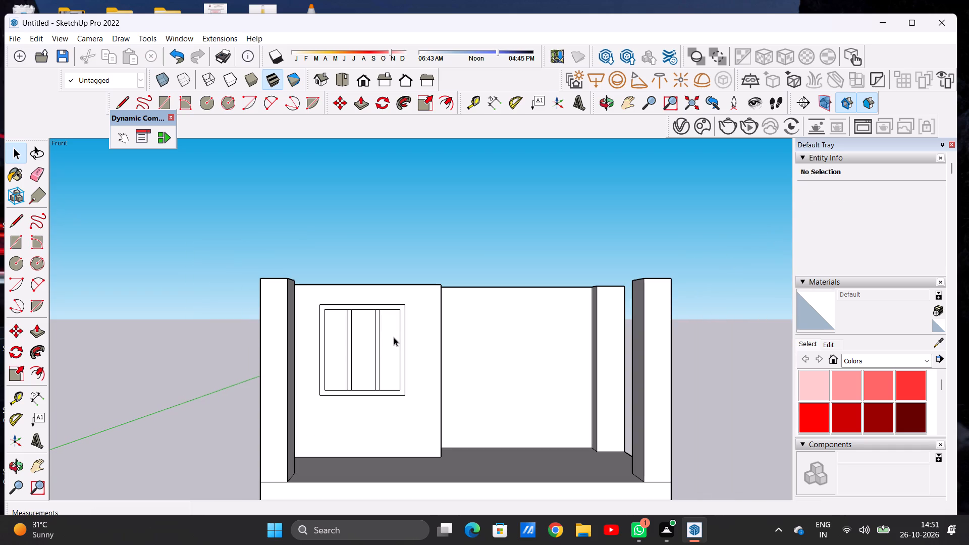
{"action": "scroll", "coordinate": [388, 331], "scroll_direction": "down", "scroll_amount": 2}
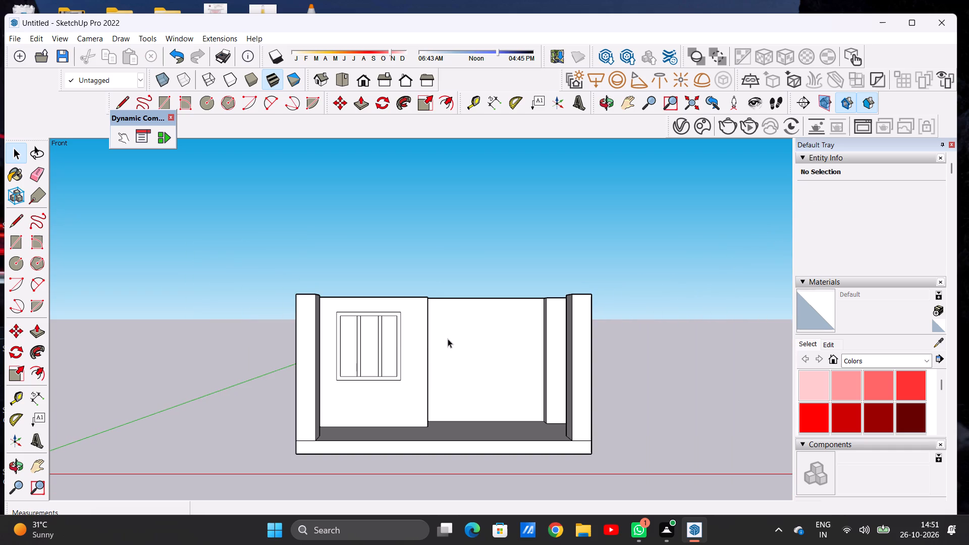
{"action": "scroll", "coordinate": [472, 360], "scroll_direction": "up", "scroll_amount": 1}
{"action": "scroll", "coordinate": [472, 360], "scroll_direction": "down", "scroll_amount": 1}
{"action": "scroll", "coordinate": [476, 358], "scroll_direction": "up", "scroll_amount": 5}
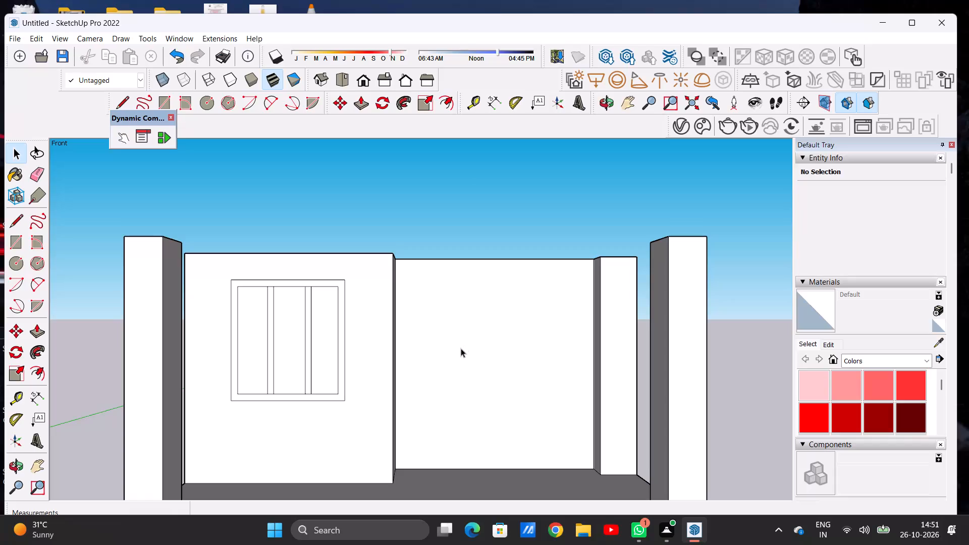
{"action": "left_click", "coordinate": [365, 81]}
{"action": "scroll", "coordinate": [379, 229], "scroll_direction": "down", "scroll_amount": 2}
{"action": "scroll", "coordinate": [410, 241], "scroll_direction": "up", "scroll_amount": 1}
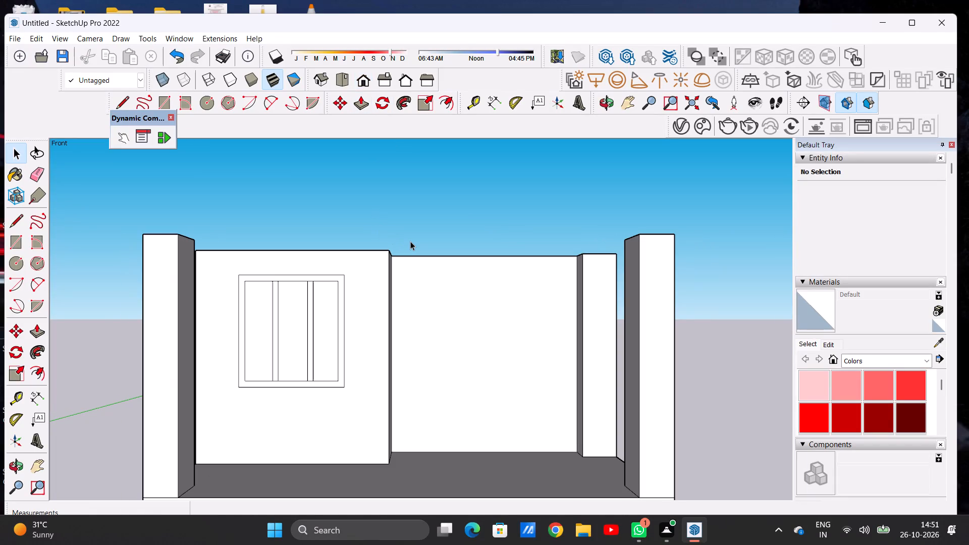
{"action": "key", "text": "r"}
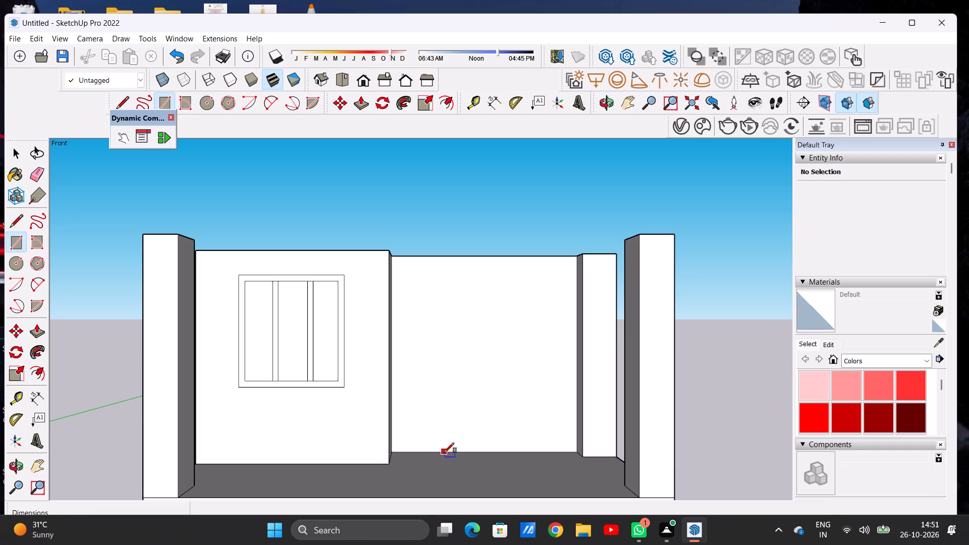
{"action": "left_click", "coordinate": [432, 270]}
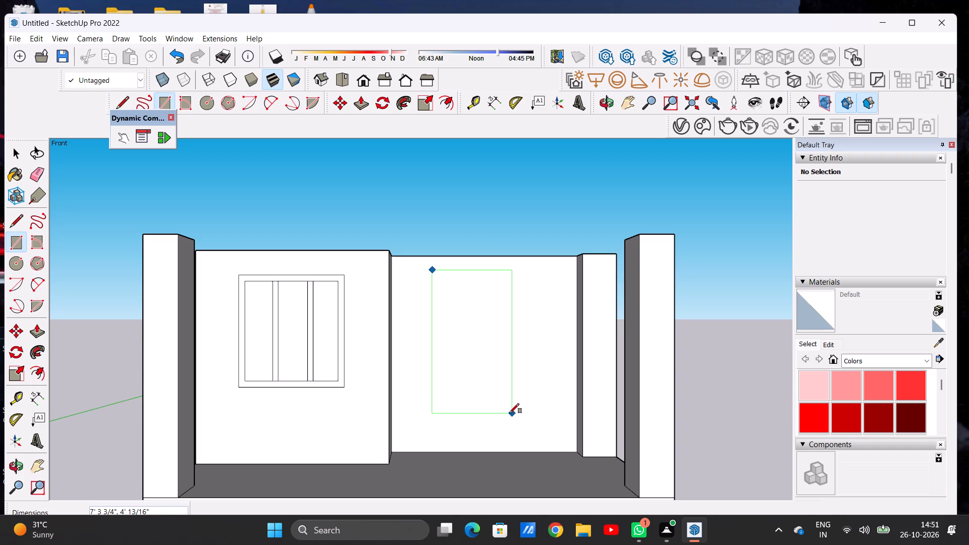
{"action": "left_click", "coordinate": [508, 413]}
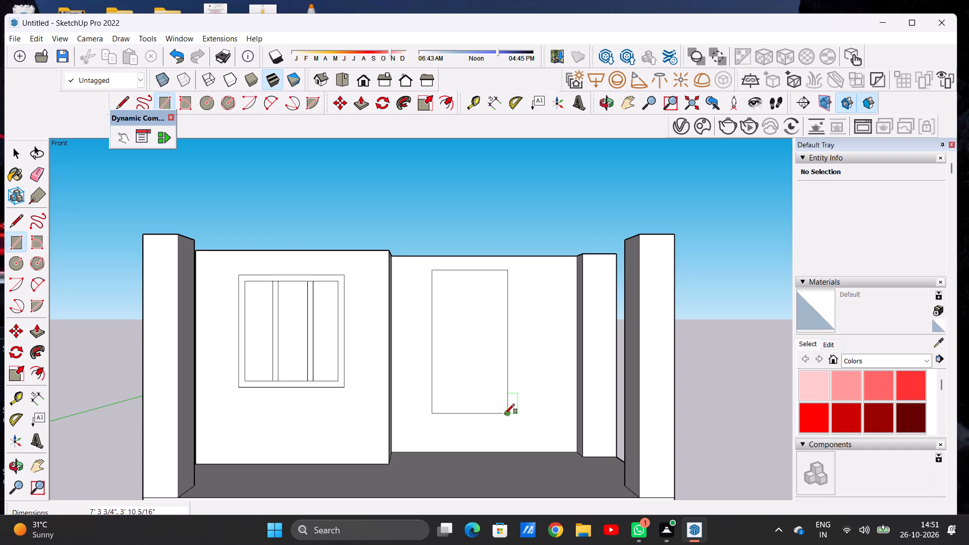
{"action": "key", "text": "space"}
Offset the tall rectangle on the middle block inward about 5 1/2" to form a frame border.
{"action": "scroll", "coordinate": [389, 434], "scroll_direction": "down", "scroll_amount": 3}
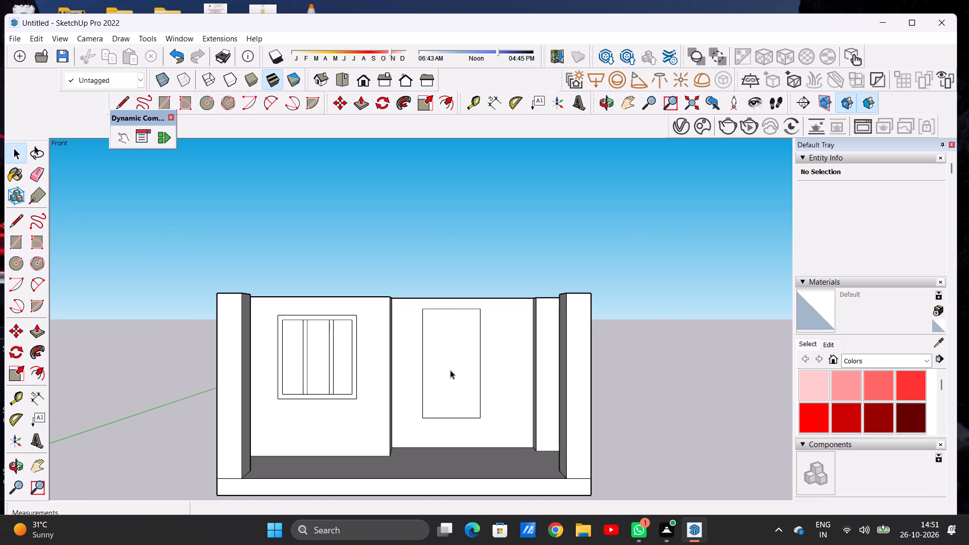
{"action": "scroll", "coordinate": [470, 408], "scroll_direction": "up", "scroll_amount": 5}
{"action": "scroll", "coordinate": [426, 403], "scroll_direction": "down", "scroll_amount": 4}
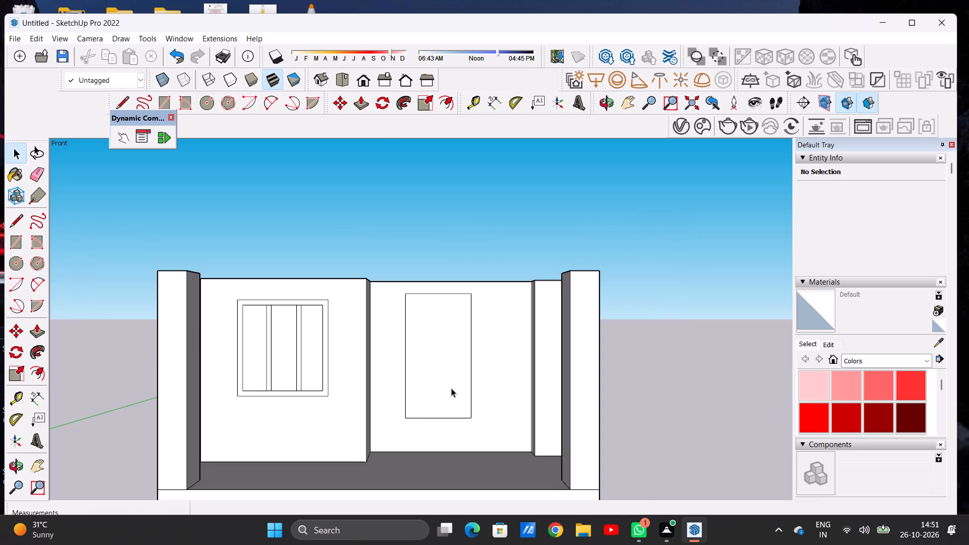
{"action": "scroll", "coordinate": [457, 383], "scroll_direction": "down", "scroll_amount": 6}
{"action": "scroll", "coordinate": [447, 366], "scroll_direction": "up", "scroll_amount": 11}
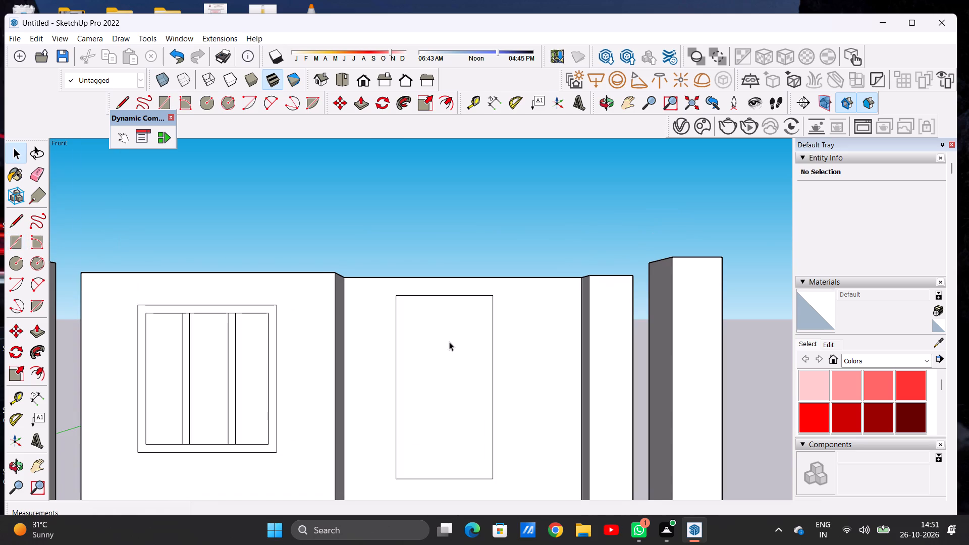
{"action": "type", "text": "OG"}
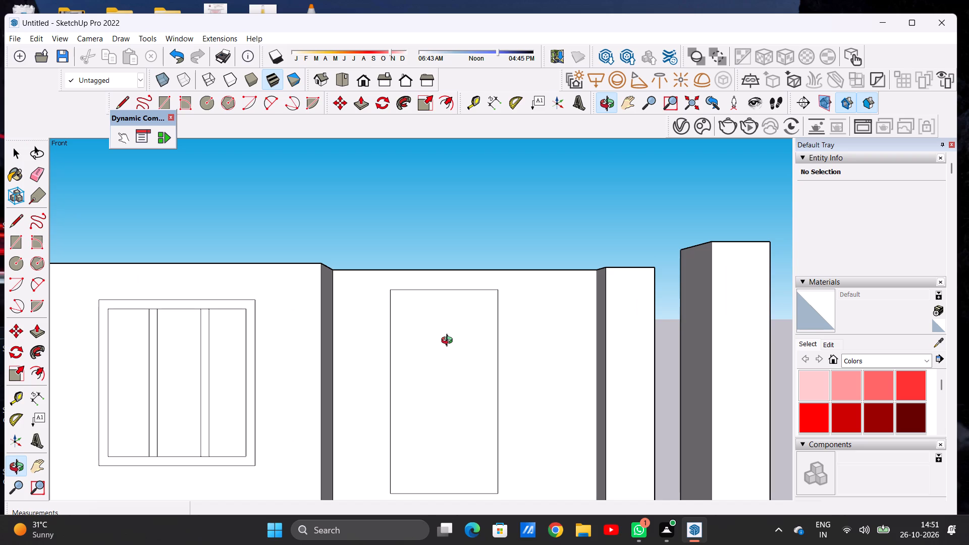
{"action": "key", "text": "space"}
{"action": "type", "text": "OF"}
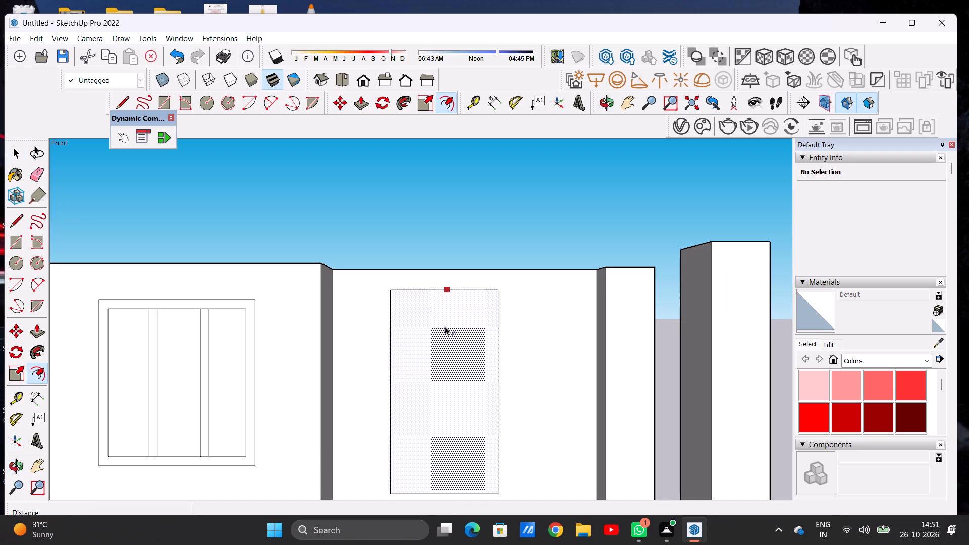
{"action": "left_click", "coordinate": [425, 306]}
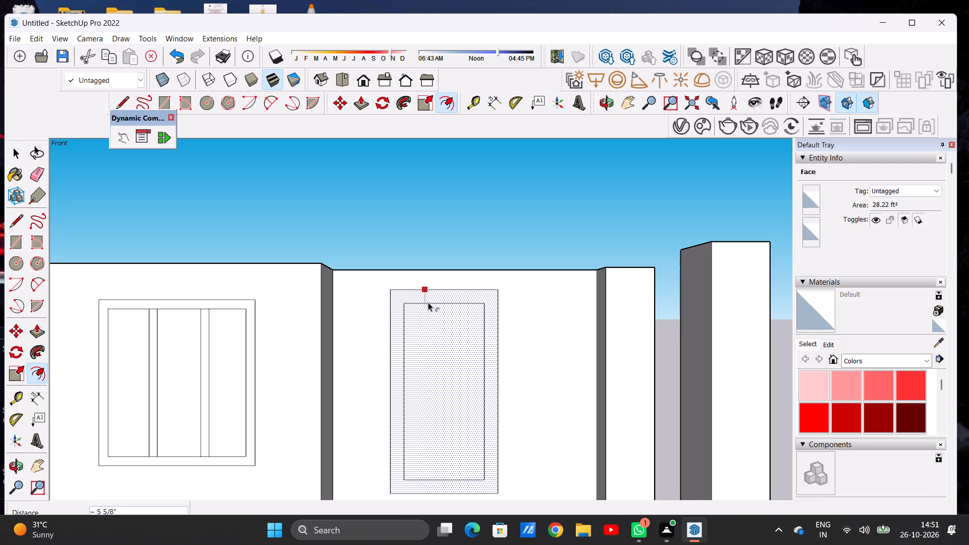
{"action": "left_click", "coordinate": [428, 302]}
{"action": "key", "text": "space"}
Draw a base outline under the tall frame, extending about 11" left and 10" right, with sides about 2' down to the floor.
{"action": "scroll", "coordinate": [431, 299], "scroll_direction": "down", "scroll_amount": 7}
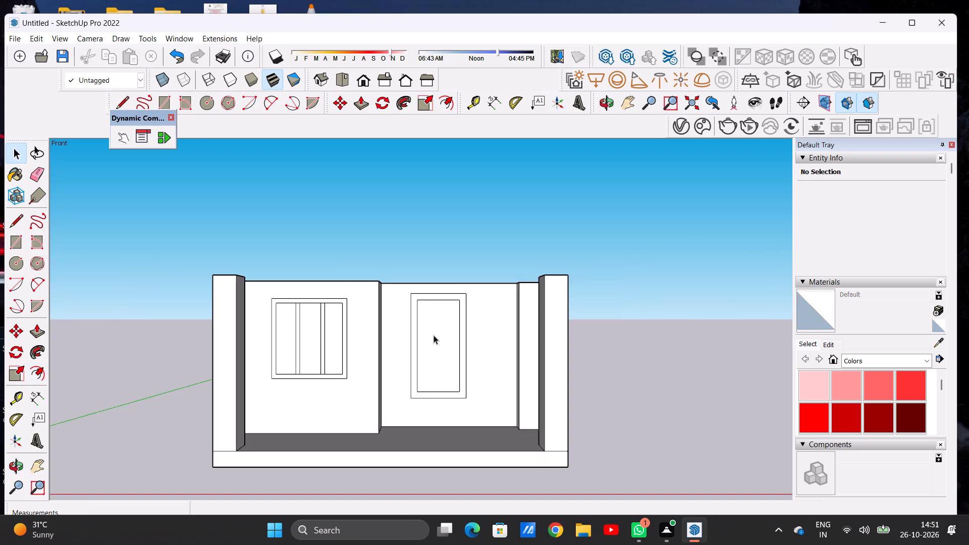
{"action": "scroll", "coordinate": [433, 341], "scroll_direction": "up", "scroll_amount": 7}
{"action": "scroll", "coordinate": [430, 359], "scroll_direction": "down", "scroll_amount": 9}
{"action": "scroll", "coordinate": [436, 419], "scroll_direction": "up", "scroll_amount": 6}
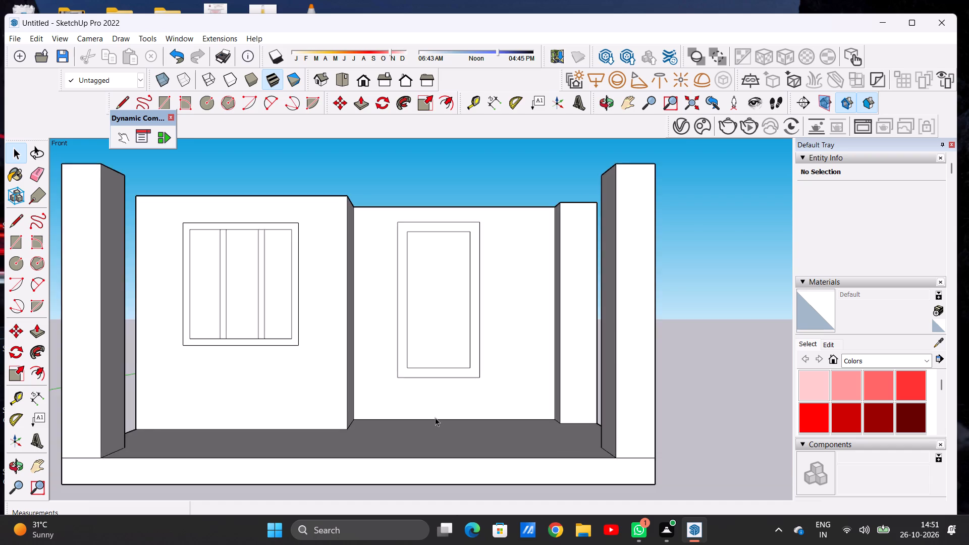
{"action": "scroll", "coordinate": [435, 417], "scroll_direction": "up", "scroll_amount": 3}
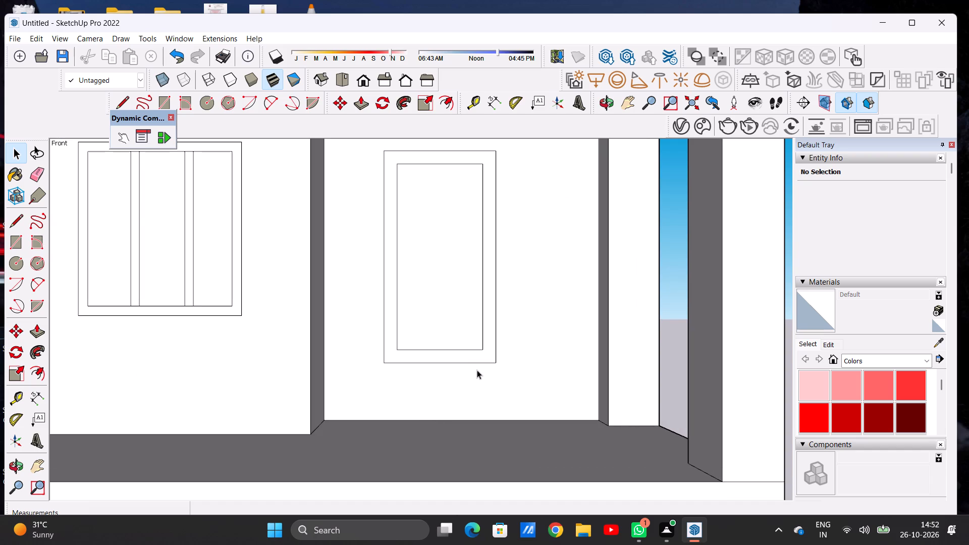
{"action": "key", "text": "l"}
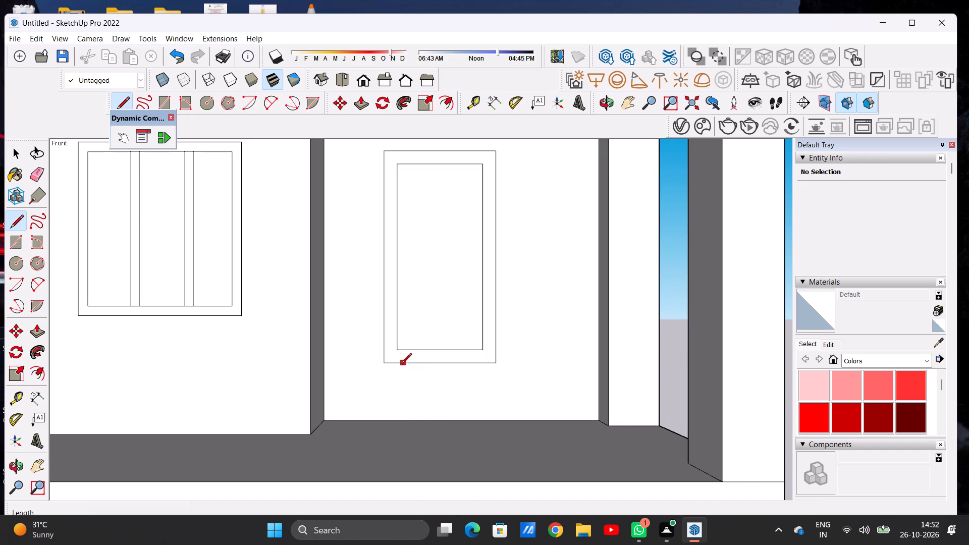
{"action": "left_click", "coordinate": [388, 364]}
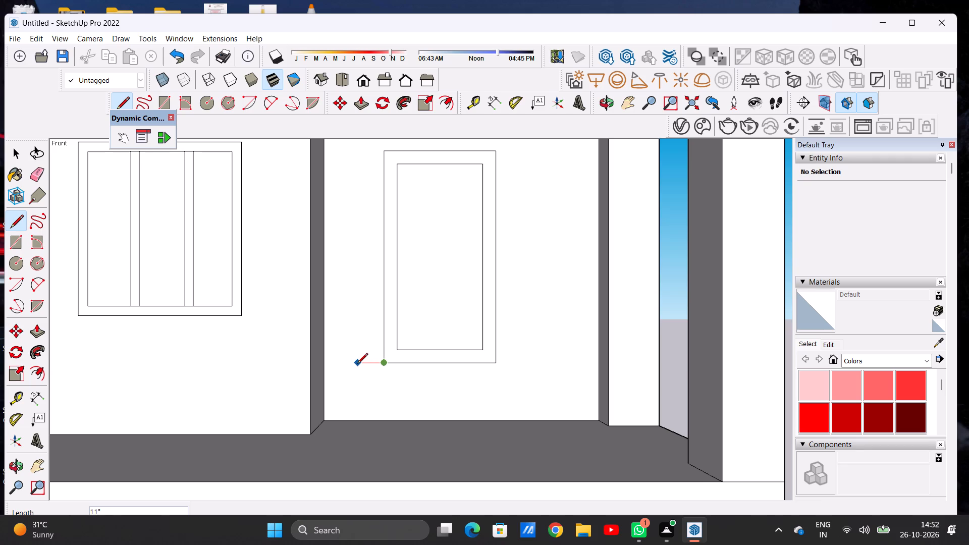
{"action": "left_click", "coordinate": [357, 364]}
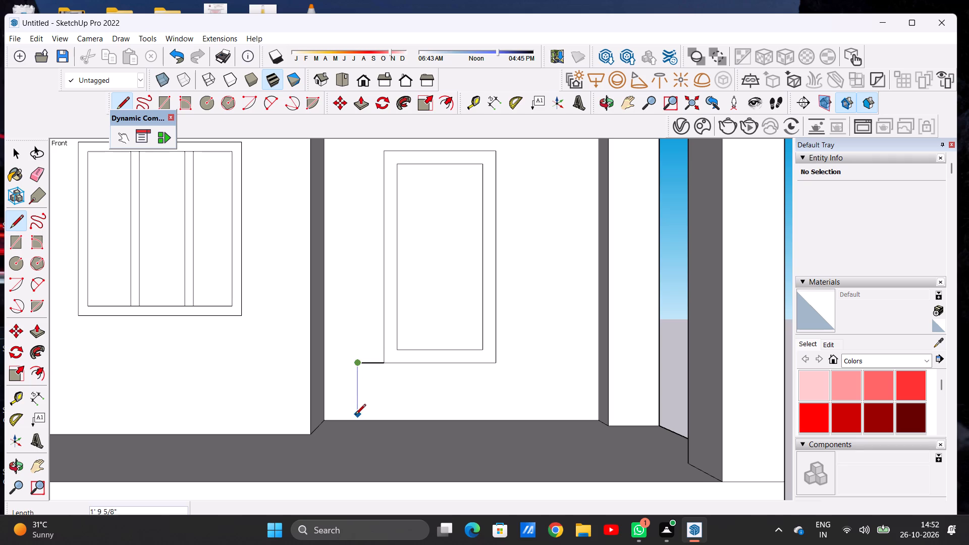
{"action": "left_click", "coordinate": [355, 418]}
{"action": "left_click", "coordinate": [498, 366]}
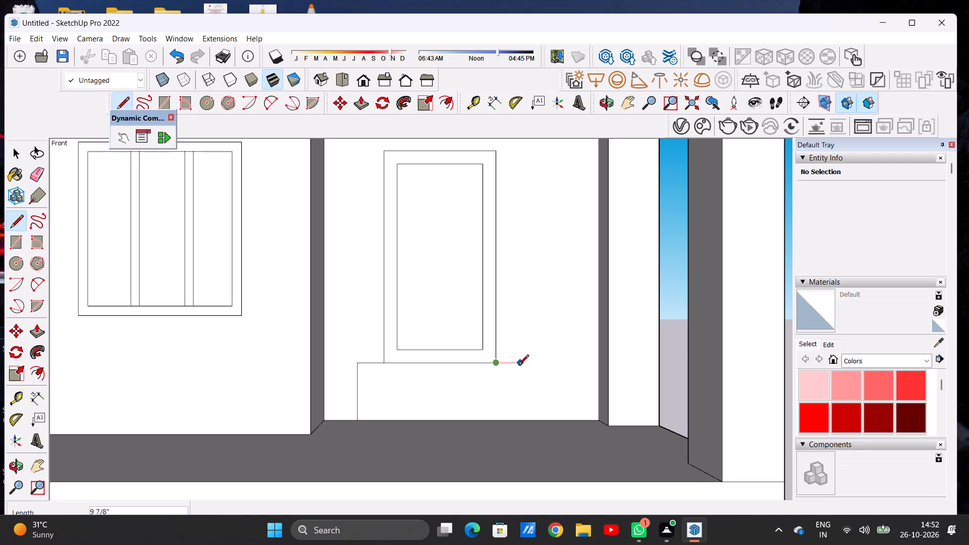
{"action": "left_click", "coordinate": [518, 366]}
{"action": "left_click", "coordinate": [522, 416]}
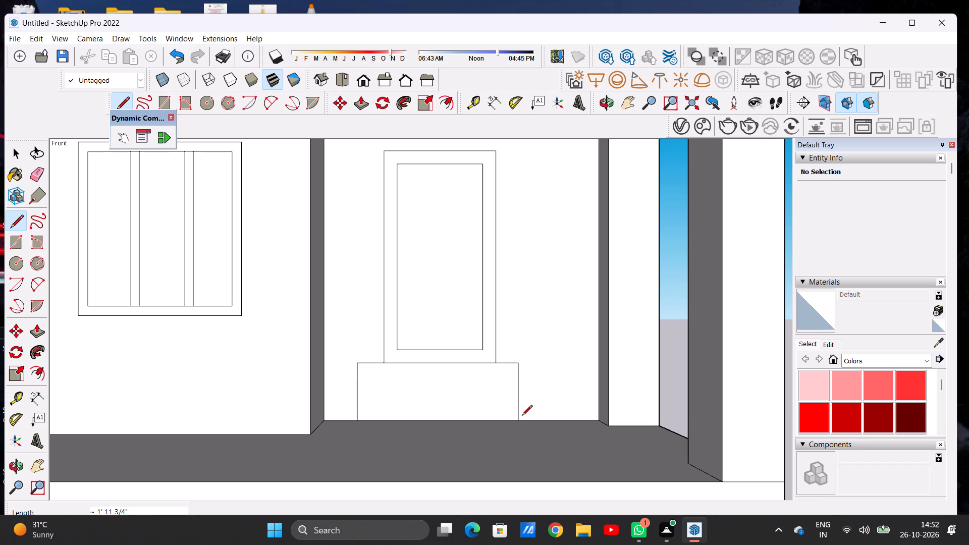
Divide the base outline under the door frame into three even bands with two horizontal lines about 5' 6 1/2" long.
{"action": "key", "text": "space"}
{"action": "scroll", "coordinate": [454, 425], "scroll_direction": "down", "scroll_amount": 5}
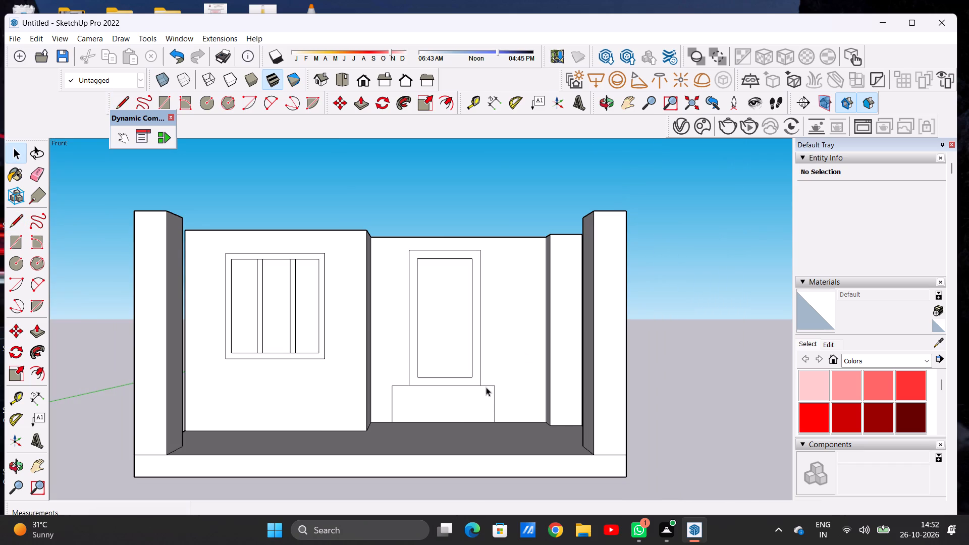
{"action": "scroll", "coordinate": [487, 384], "scroll_direction": "up", "scroll_amount": 5}
{"action": "key", "text": "l"}
{"action": "scroll", "coordinate": [490, 400], "scroll_direction": "up", "scroll_amount": 2}
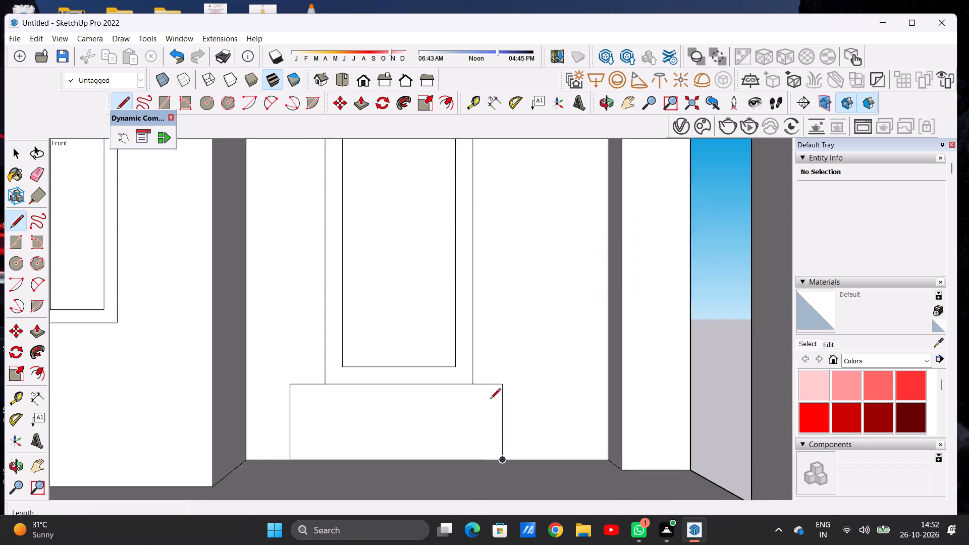
{"action": "scroll", "coordinate": [490, 400], "scroll_direction": "up", "scroll_amount": 2}
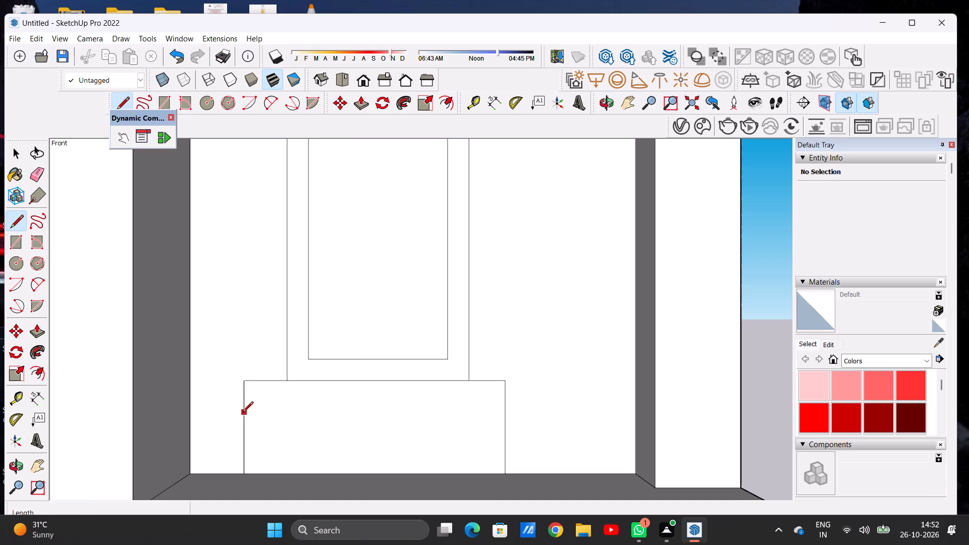
{"action": "left_click", "coordinate": [243, 413]}
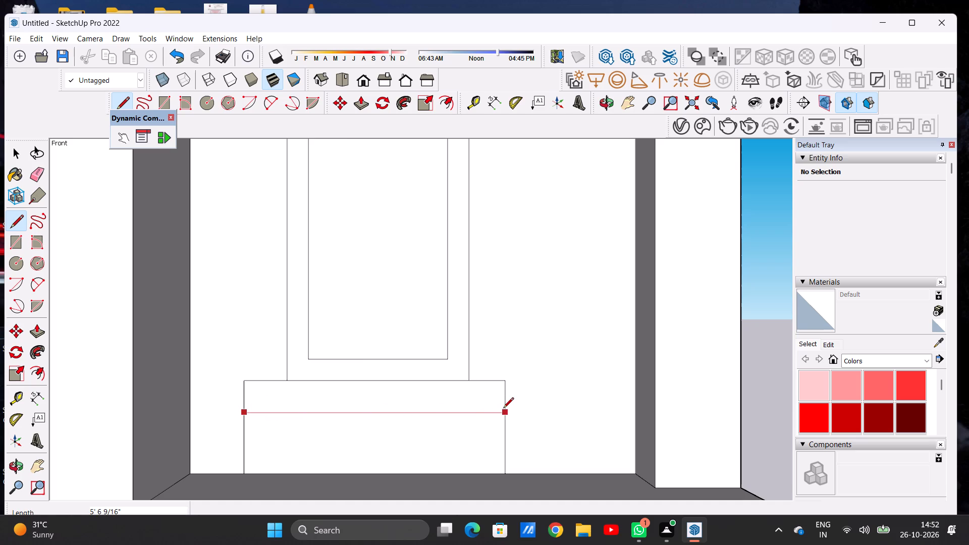
{"action": "left_click", "coordinate": [503, 409]}
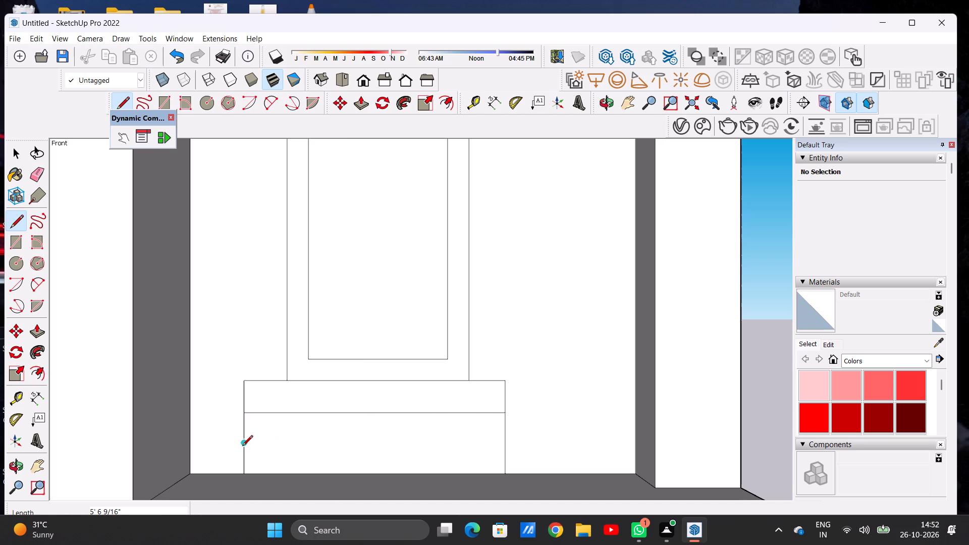
{"action": "left_click", "coordinate": [242, 447]}
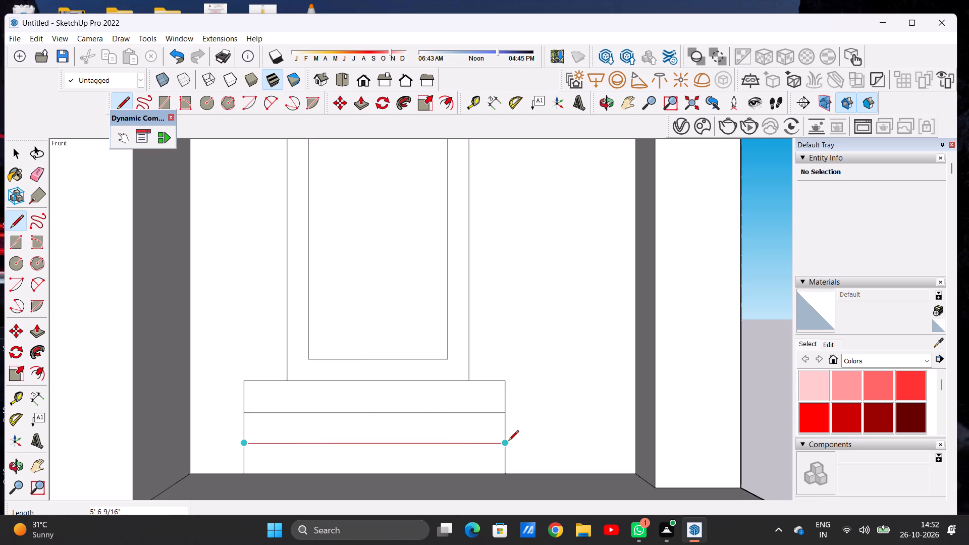
{"action": "left_click", "coordinate": [505, 443]}
{"action": "key", "text": "space"}
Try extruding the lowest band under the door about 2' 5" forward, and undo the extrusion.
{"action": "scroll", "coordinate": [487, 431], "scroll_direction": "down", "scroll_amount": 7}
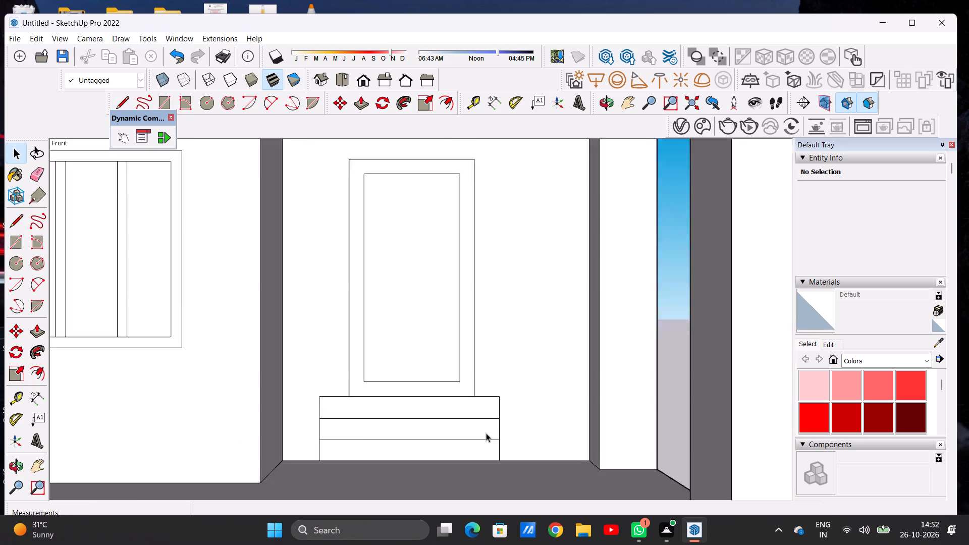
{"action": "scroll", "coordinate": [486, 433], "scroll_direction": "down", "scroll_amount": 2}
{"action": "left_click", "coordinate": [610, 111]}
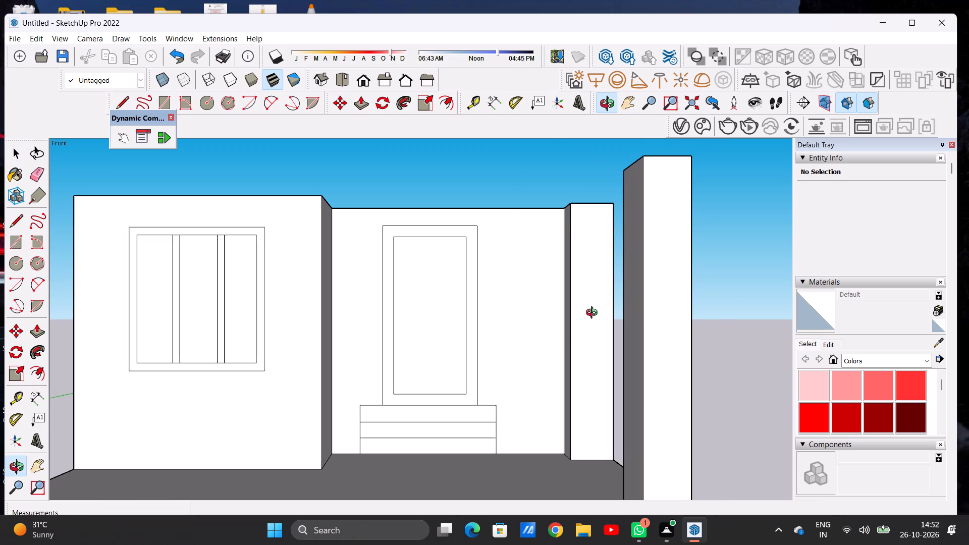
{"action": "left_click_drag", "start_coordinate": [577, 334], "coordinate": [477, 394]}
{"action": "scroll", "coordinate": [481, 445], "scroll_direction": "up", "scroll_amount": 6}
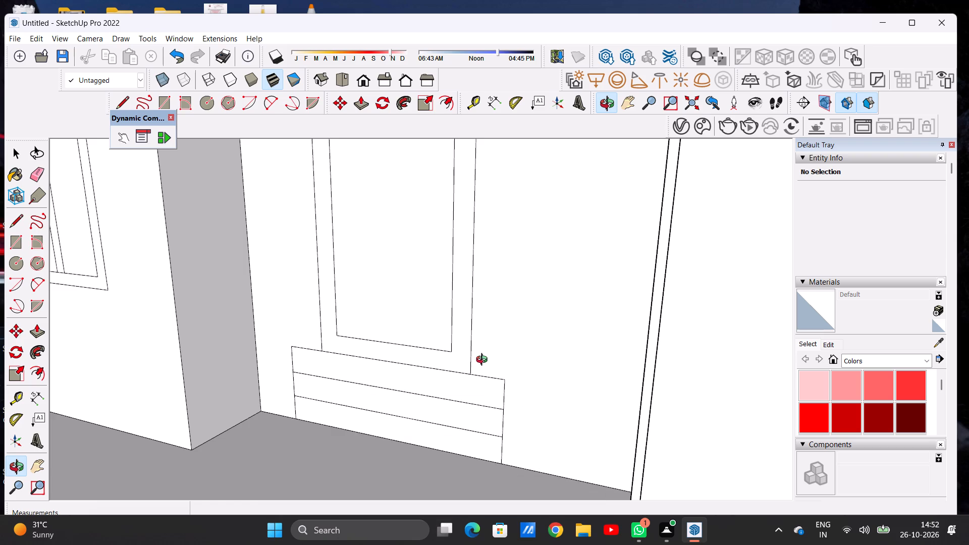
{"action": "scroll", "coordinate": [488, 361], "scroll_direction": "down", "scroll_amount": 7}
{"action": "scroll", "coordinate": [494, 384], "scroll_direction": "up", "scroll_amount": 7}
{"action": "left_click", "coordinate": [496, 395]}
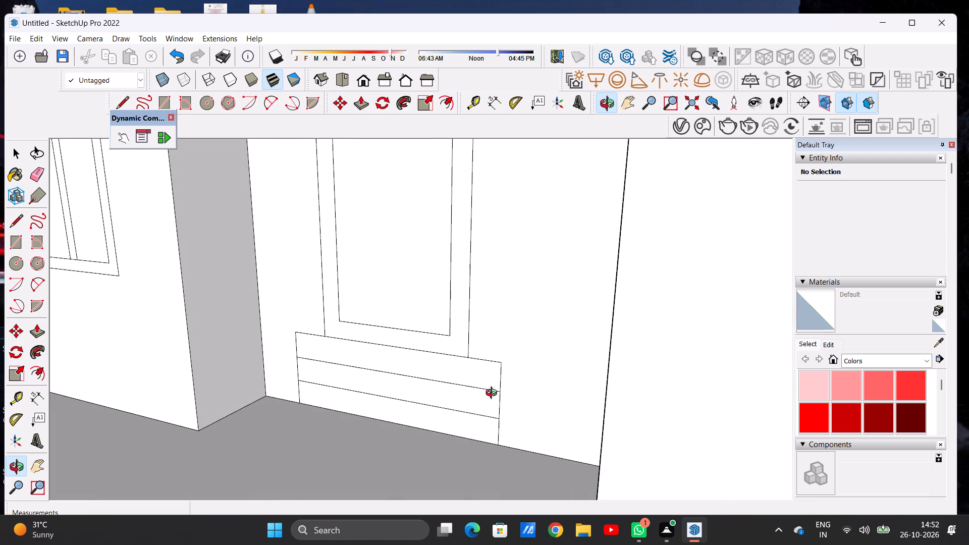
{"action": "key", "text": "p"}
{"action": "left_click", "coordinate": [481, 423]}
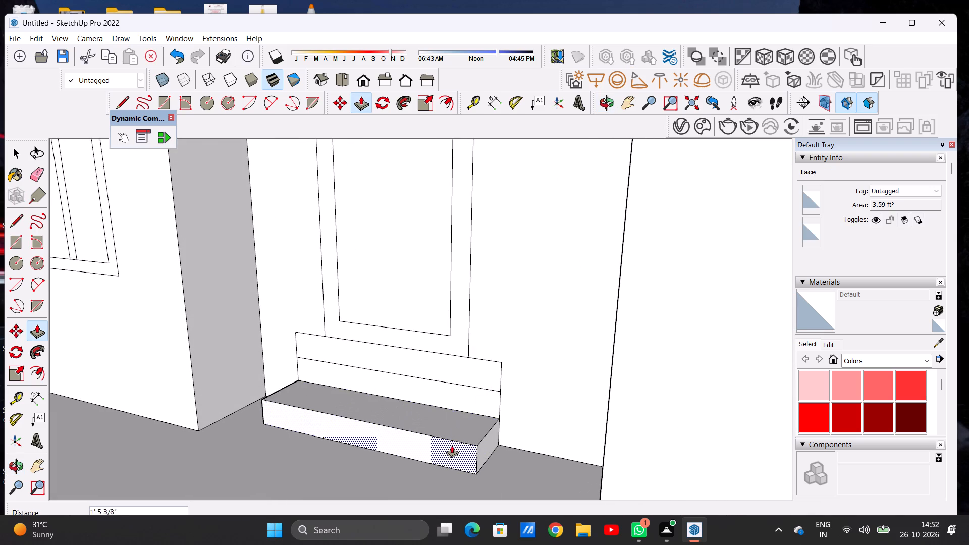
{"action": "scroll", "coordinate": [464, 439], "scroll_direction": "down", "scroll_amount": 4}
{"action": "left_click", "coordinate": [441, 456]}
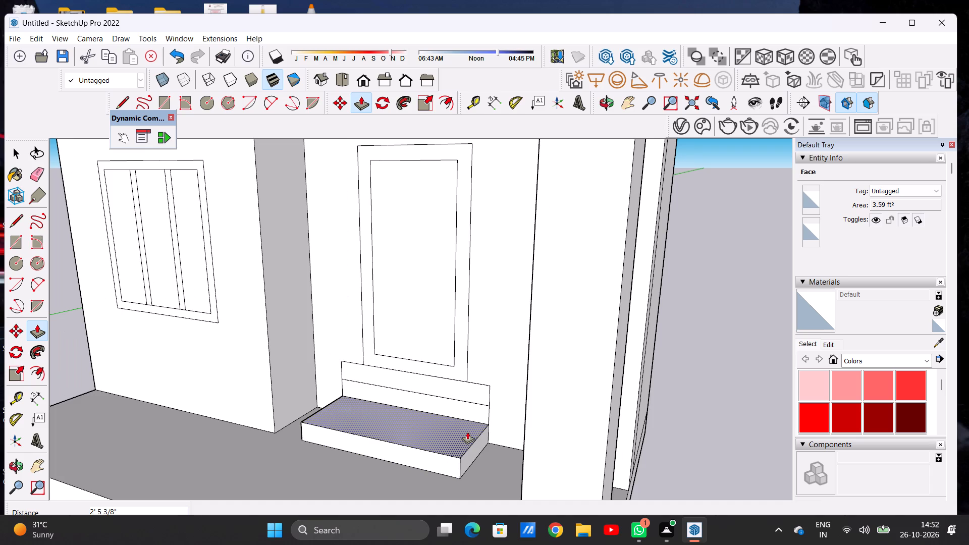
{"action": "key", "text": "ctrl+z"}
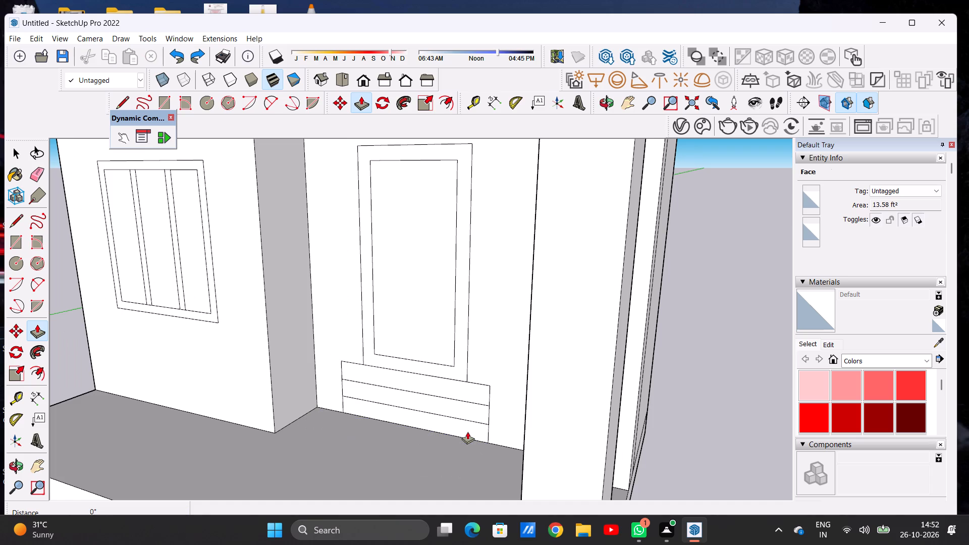
Extrude the three bands forward as door steps: bottom about 2' 4", middle about 1' 9", top about 1' 1".
{"action": "left_click", "coordinate": [473, 423]}
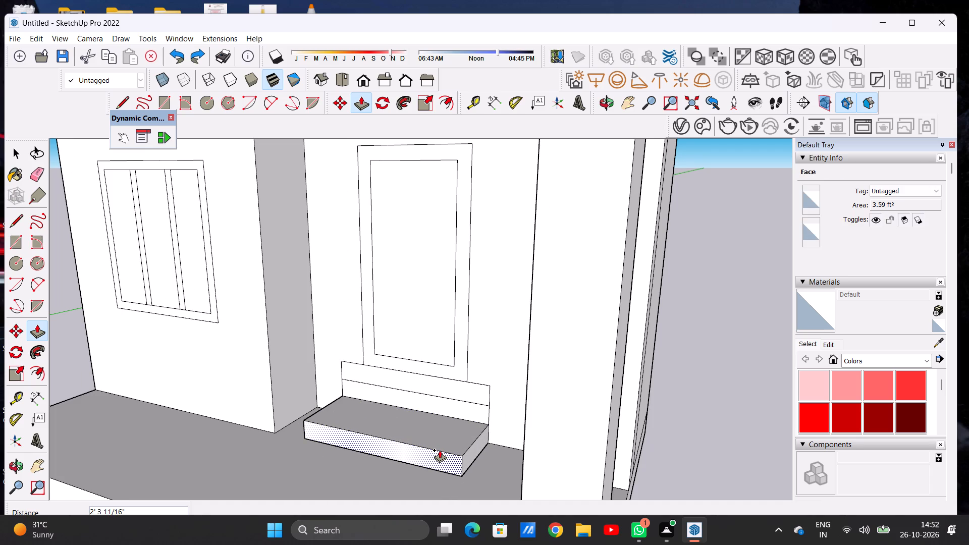
{"action": "left_click", "coordinate": [440, 450]}
{"action": "left_click", "coordinate": [475, 417]}
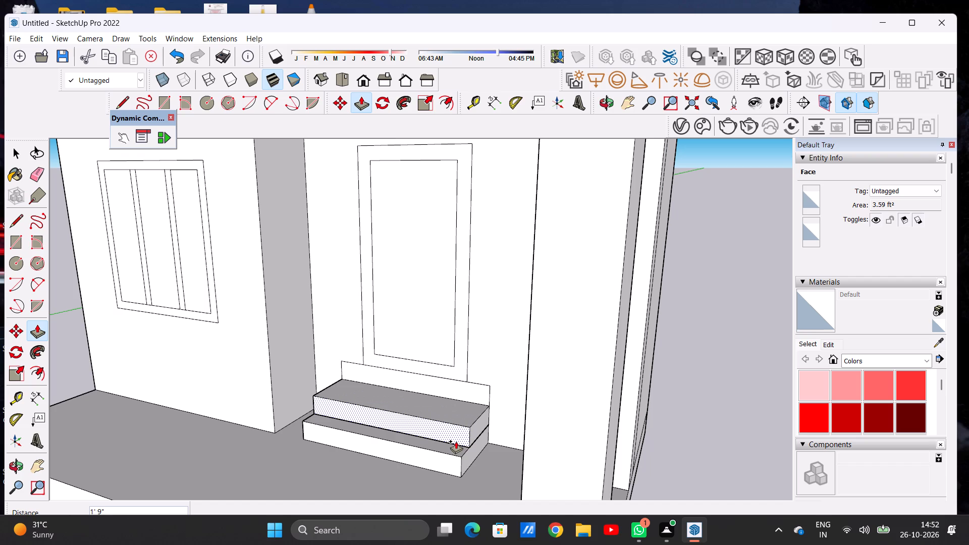
{"action": "left_click", "coordinate": [456, 441]}
{"action": "left_click", "coordinate": [483, 395]}
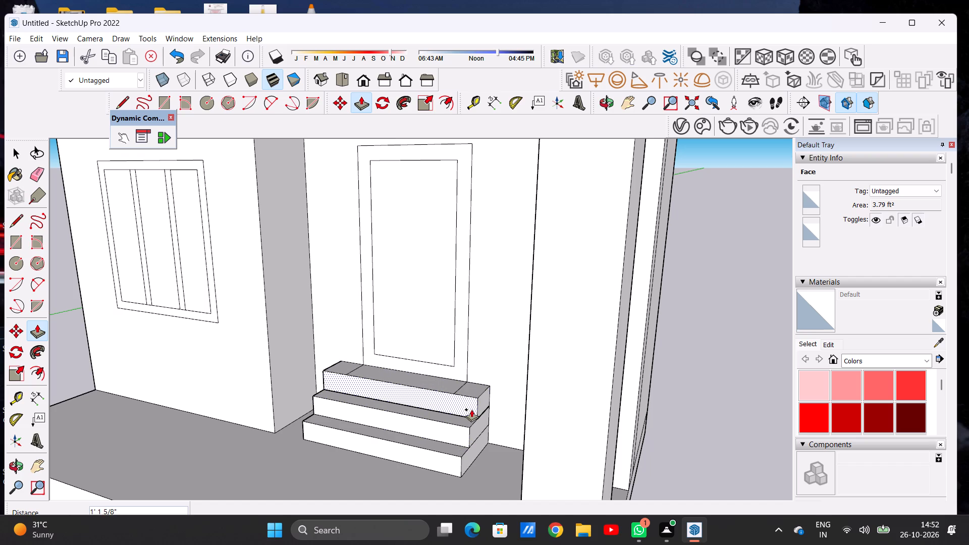
{"action": "left_click", "coordinate": [471, 406]}
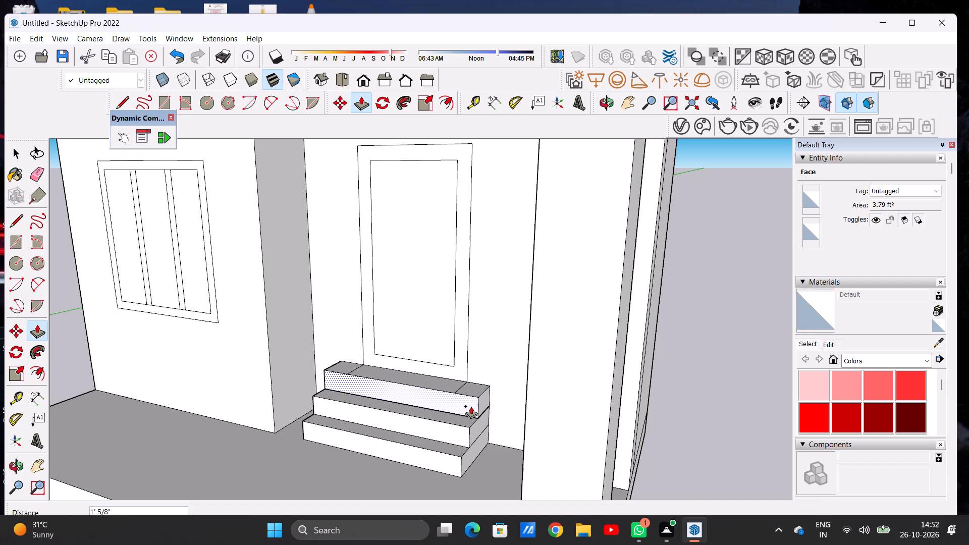
{"action": "key", "text": "space"}
Erase the two short leftover edges crossing the top step's tread in line with the door frame's sides.
{"action": "left_click", "coordinate": [600, 101]}
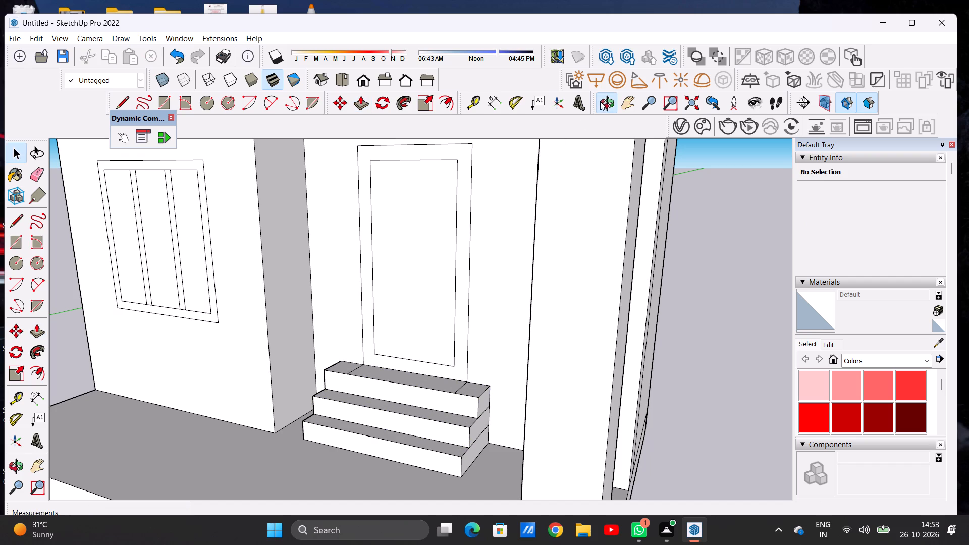
{"action": "left_click_drag", "start_coordinate": [462, 297], "coordinate": [530, 342]}
{"action": "scroll", "coordinate": [553, 330], "scroll_direction": "down", "scroll_amount": 9}
{"action": "left_click_drag", "start_coordinate": [434, 354], "coordinate": [514, 331]}
{"action": "scroll", "coordinate": [482, 373], "scroll_direction": "up", "scroll_amount": 12}
{"action": "left_click_drag", "start_coordinate": [490, 360], "coordinate": [350, 391]}
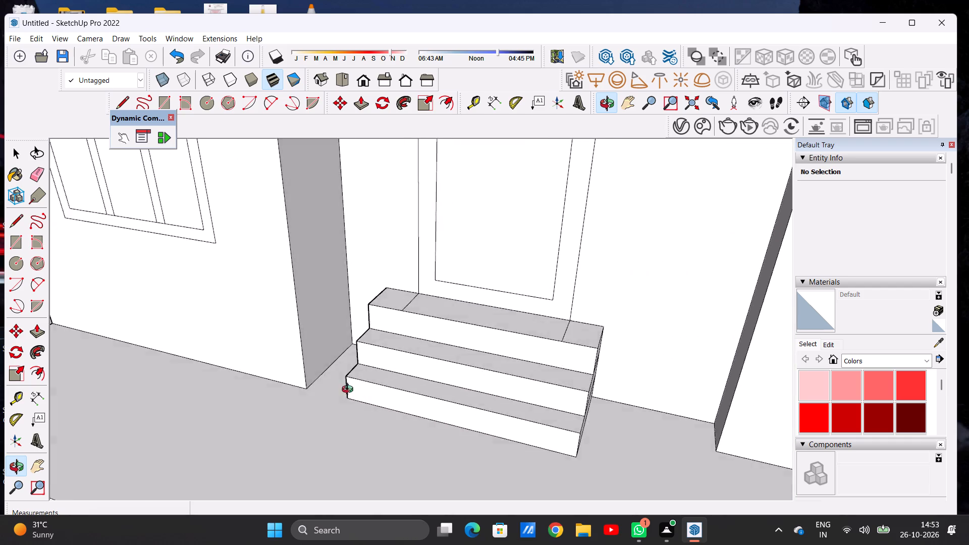
{"action": "left_click_drag", "start_coordinate": [350, 391], "coordinate": [616, 388]}
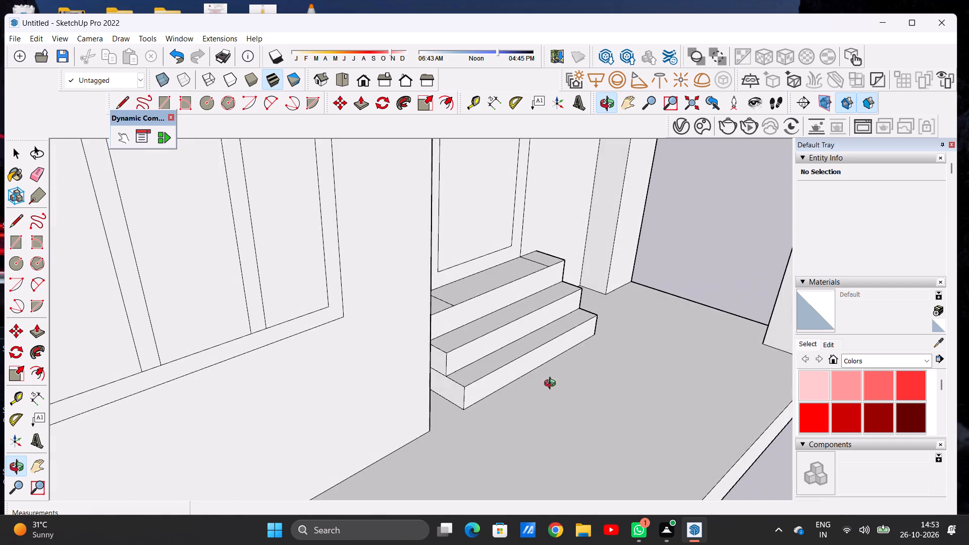
{"action": "left_click_drag", "start_coordinate": [529, 385], "coordinate": [357, 429]}
{"action": "scroll", "coordinate": [413, 316], "scroll_direction": "up", "scroll_amount": 7}
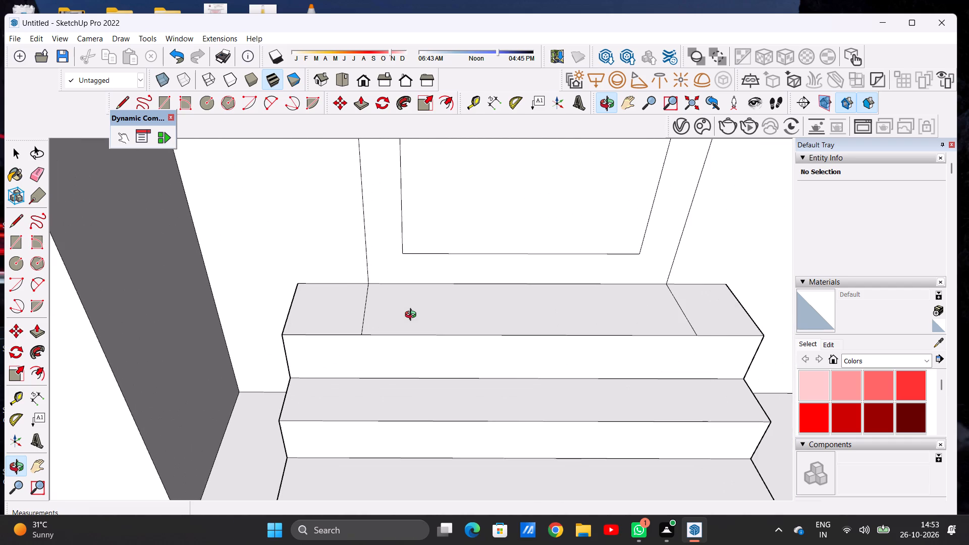
{"action": "key", "text": "e"}
{"action": "left_click", "coordinate": [363, 314]}
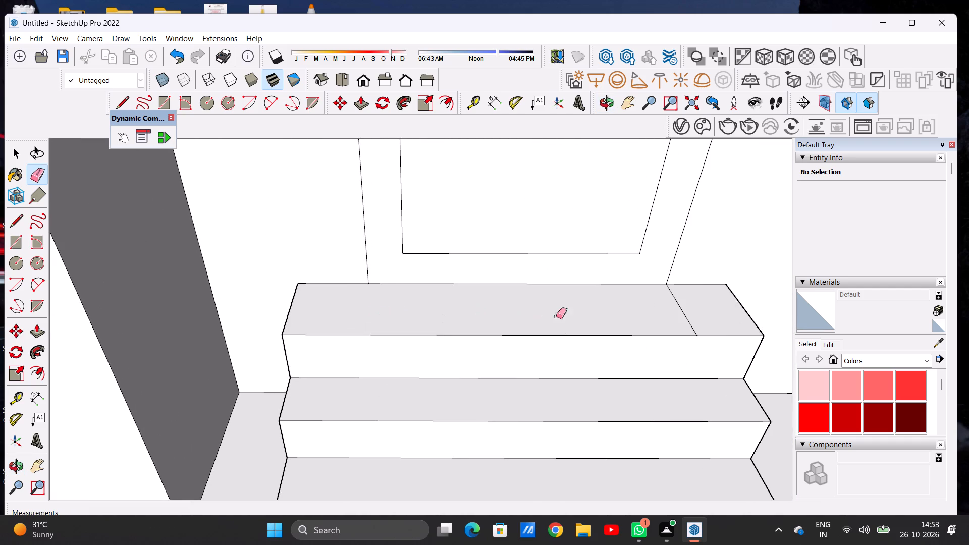
{"action": "left_click_drag", "start_coordinate": [687, 314], "coordinate": [678, 315]}
{"action": "scroll", "coordinate": [577, 321], "scroll_direction": "down", "scroll_amount": 6}
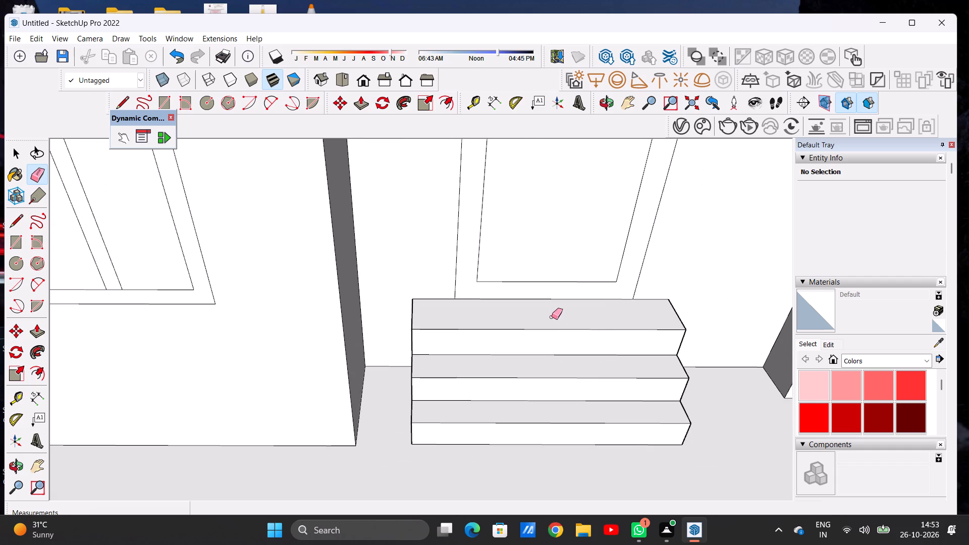
{"action": "key", "text": "space"}
Examine the entrance steps and the house front from several angles.
{"action": "scroll", "coordinate": [489, 320], "scroll_direction": "down", "scroll_amount": 5}
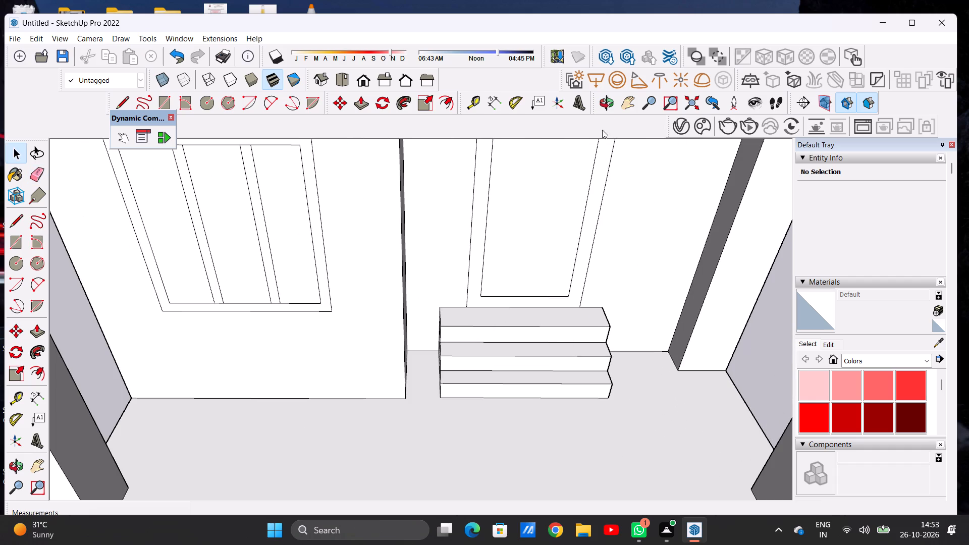
{"action": "left_click", "coordinate": [606, 106]}
{"action": "left_click_drag", "start_coordinate": [393, 434], "coordinate": [544, 397]}
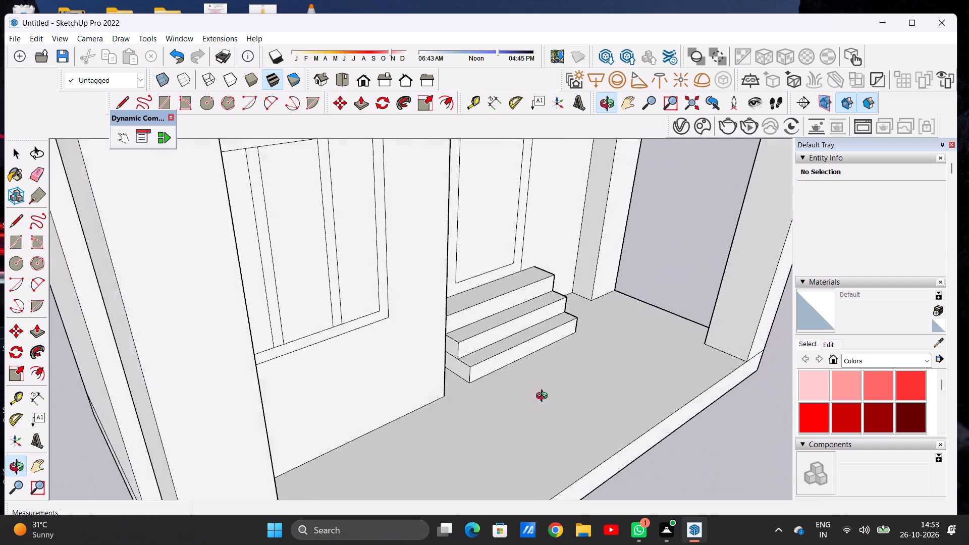
{"action": "left_click_drag", "start_coordinate": [544, 397], "coordinate": [405, 358]}
{"action": "scroll", "coordinate": [329, 358], "scroll_direction": "down", "scroll_amount": 13}
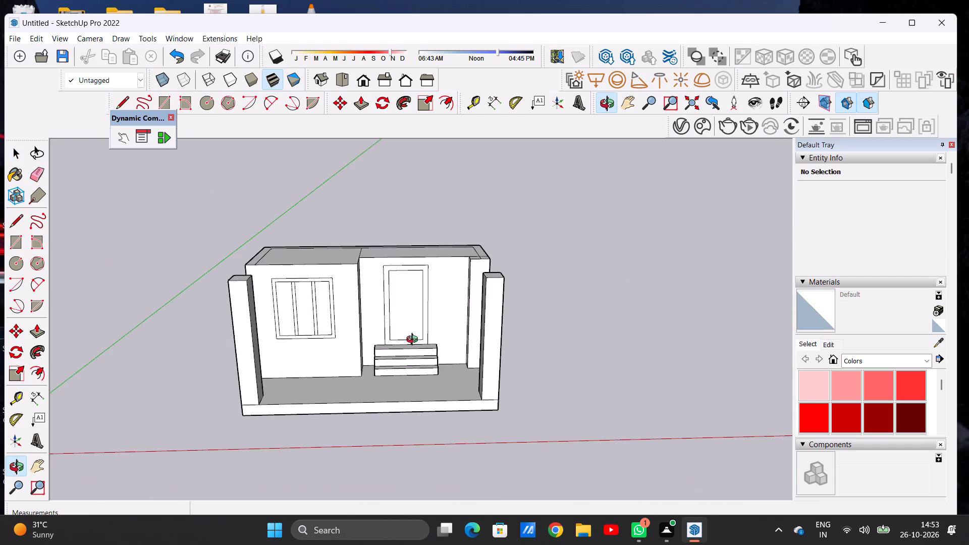
{"action": "scroll", "coordinate": [415, 339], "scroll_direction": "up", "scroll_amount": 5}
{"action": "left_click_drag", "start_coordinate": [399, 379], "coordinate": [400, 339]}
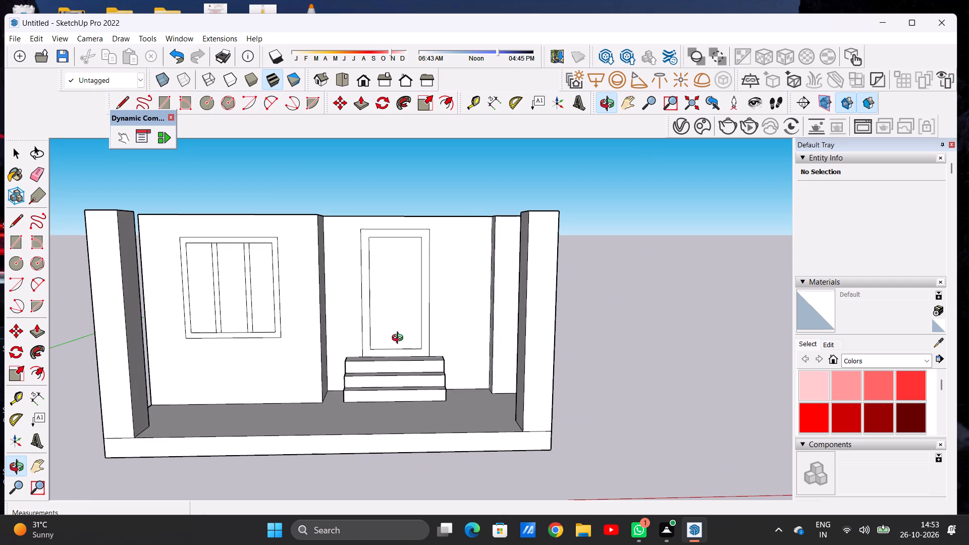
{"action": "scroll", "coordinate": [360, 229], "scroll_direction": "up", "scroll_amount": 7}
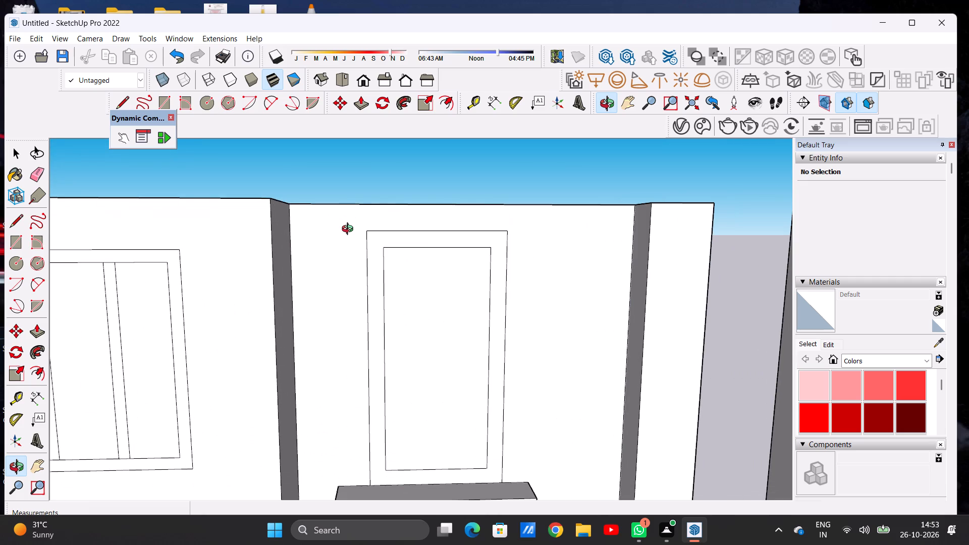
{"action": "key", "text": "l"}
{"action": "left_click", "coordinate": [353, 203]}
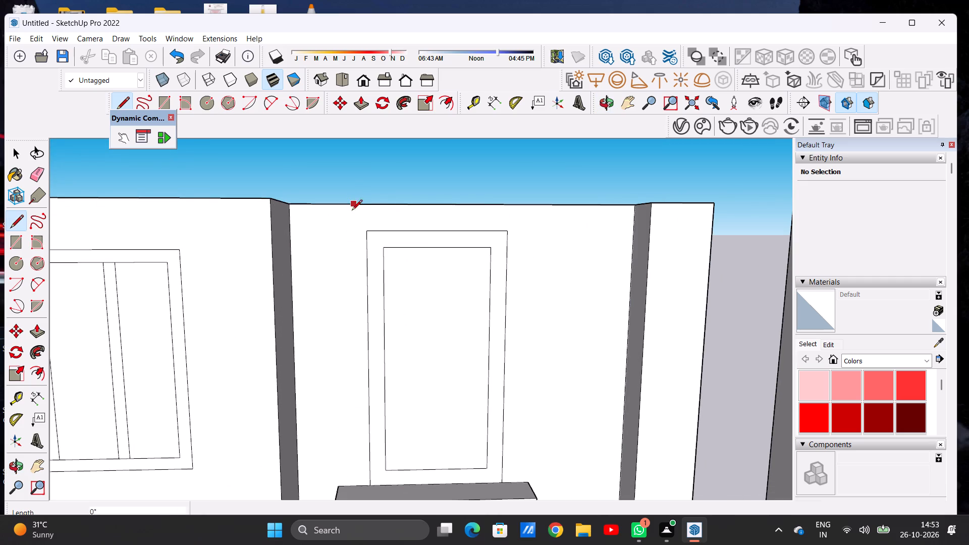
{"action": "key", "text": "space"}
Draw a vertical line about 8' long just left of the door frame, from the wall's top edge to the top step.
{"action": "key", "text": "l"}
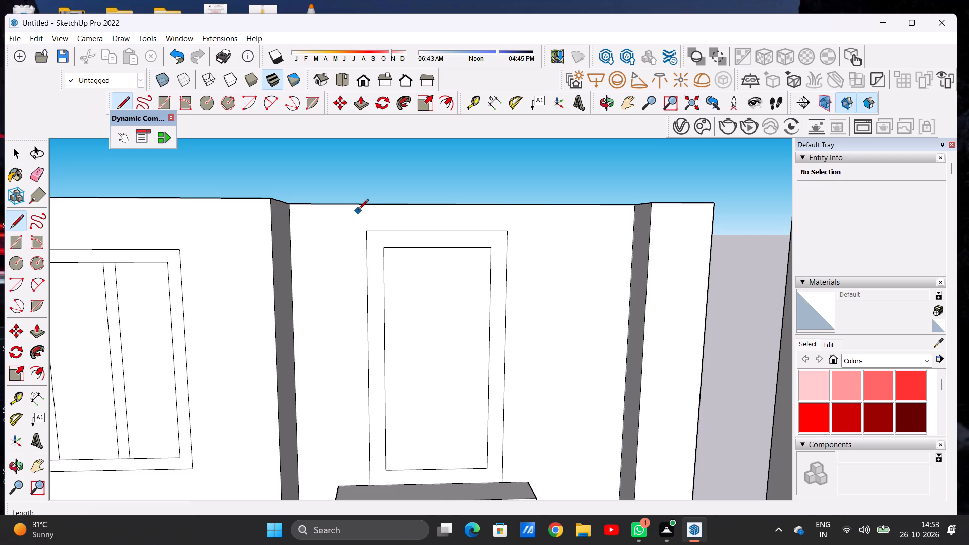
{"action": "left_click", "coordinate": [357, 206]}
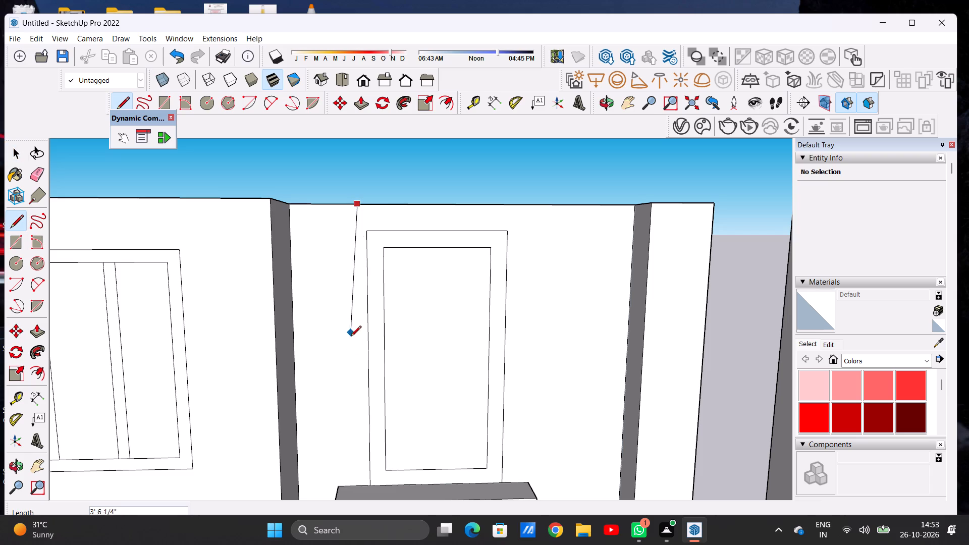
{"action": "left_click", "coordinate": [358, 487]}
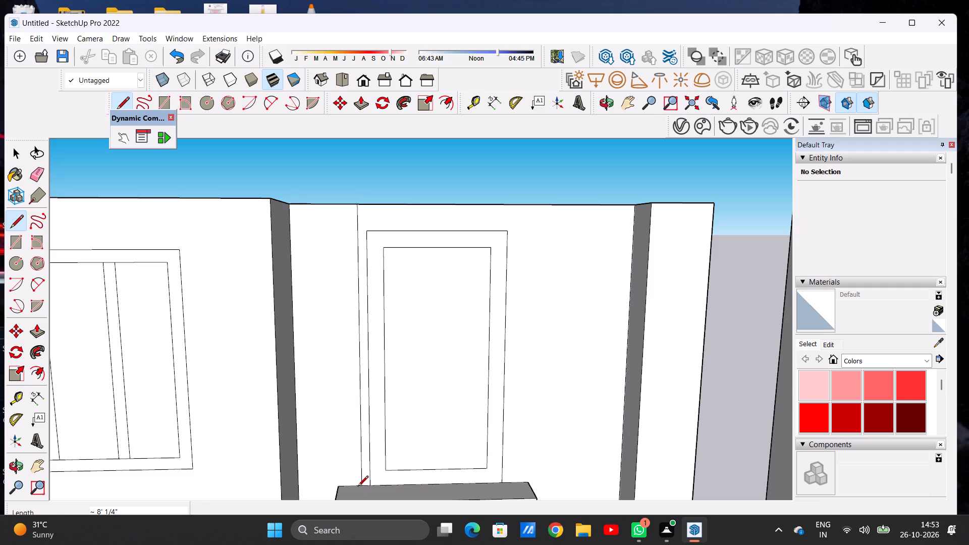
{"action": "key", "text": "space"}
Move the vertical line just left of the door about 2" closer to the door frame.
{"action": "scroll", "coordinate": [362, 490], "scroll_direction": "up", "scroll_amount": 7}
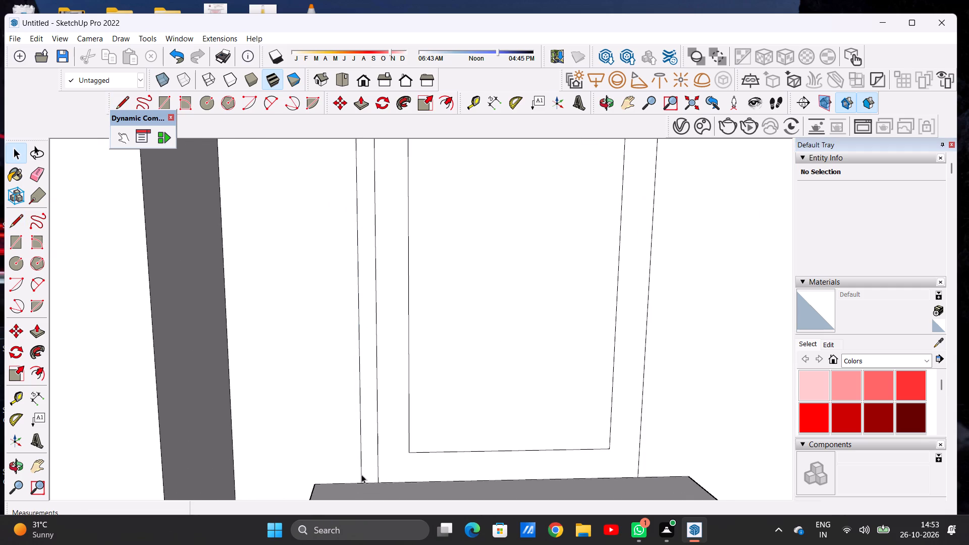
{"action": "left_click", "coordinate": [361, 474]}
{"action": "key", "text": "m"}
{"action": "left_click", "coordinate": [362, 481]}
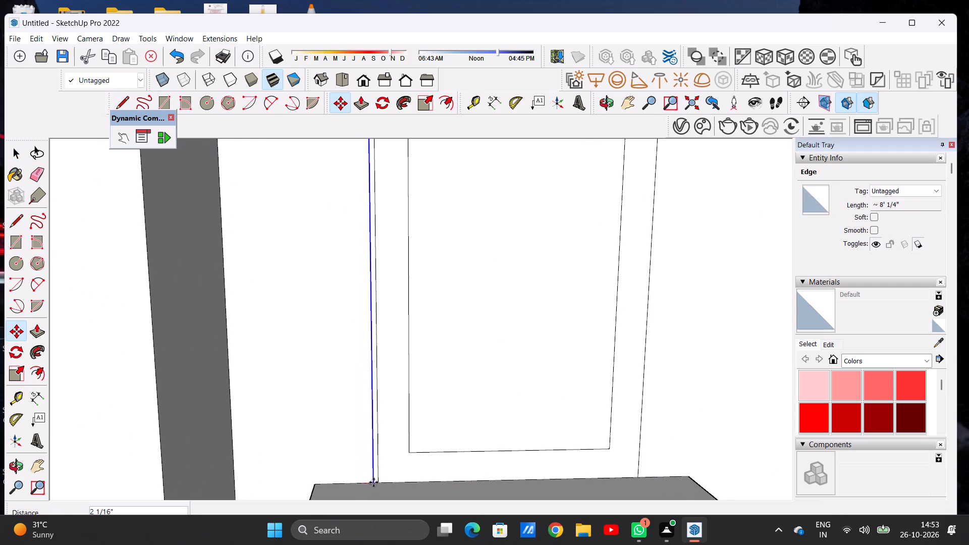
{"action": "left_click", "coordinate": [373, 482]}
{"action": "key", "text": "space"}
{"action": "scroll", "coordinate": [380, 455], "scroll_direction": "down", "scroll_amount": 12}
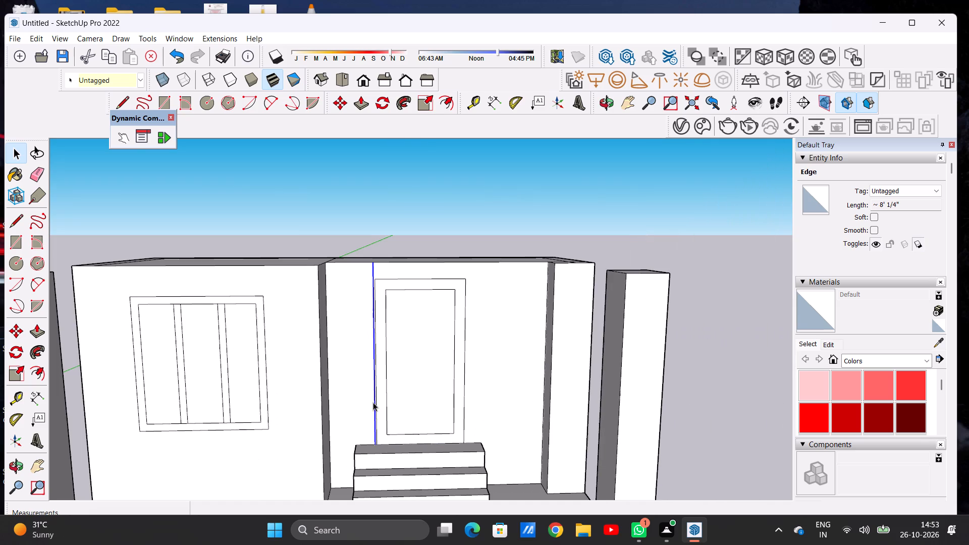
{"action": "scroll", "coordinate": [373, 402], "scroll_direction": "down", "scroll_amount": 2}
{"action": "left_click", "coordinate": [467, 251]}
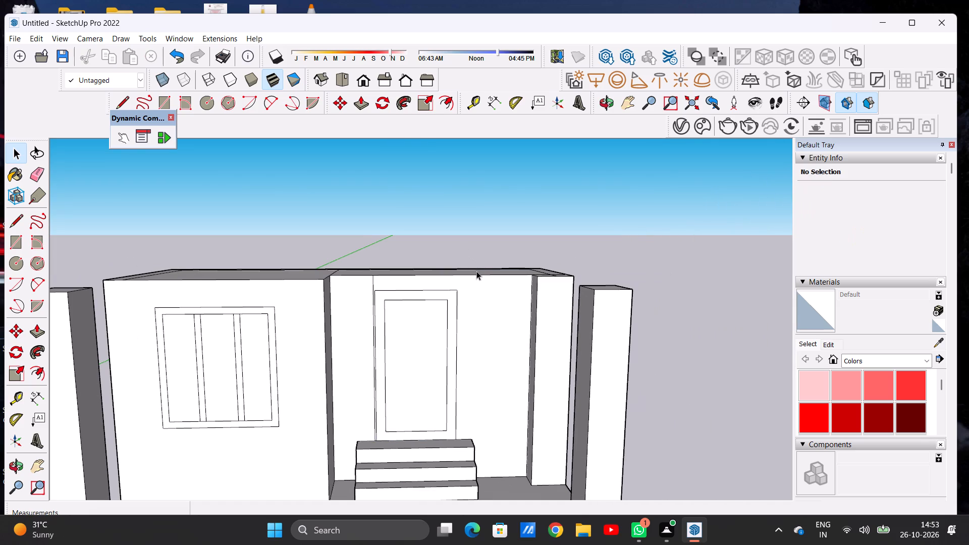
Draw a vertical line about 8' long just right of the door frame, from the wall's top edge to the top step.
{"action": "key", "text": "l"}
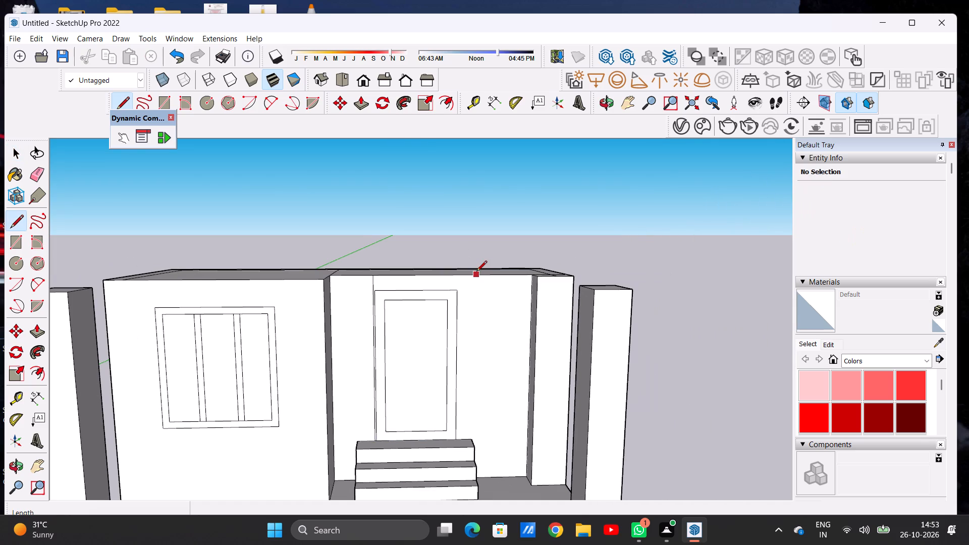
{"action": "scroll", "coordinate": [454, 433], "scroll_direction": "up", "scroll_amount": 4}
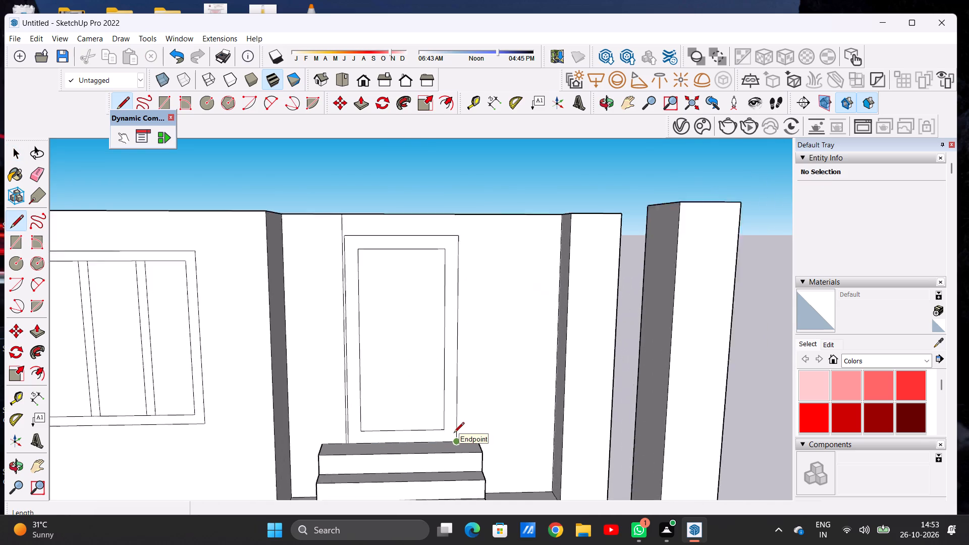
{"action": "scroll", "coordinate": [454, 433], "scroll_direction": "up", "scroll_amount": 2}
{"action": "scroll", "coordinate": [462, 383], "scroll_direction": "down", "scroll_amount": 6}
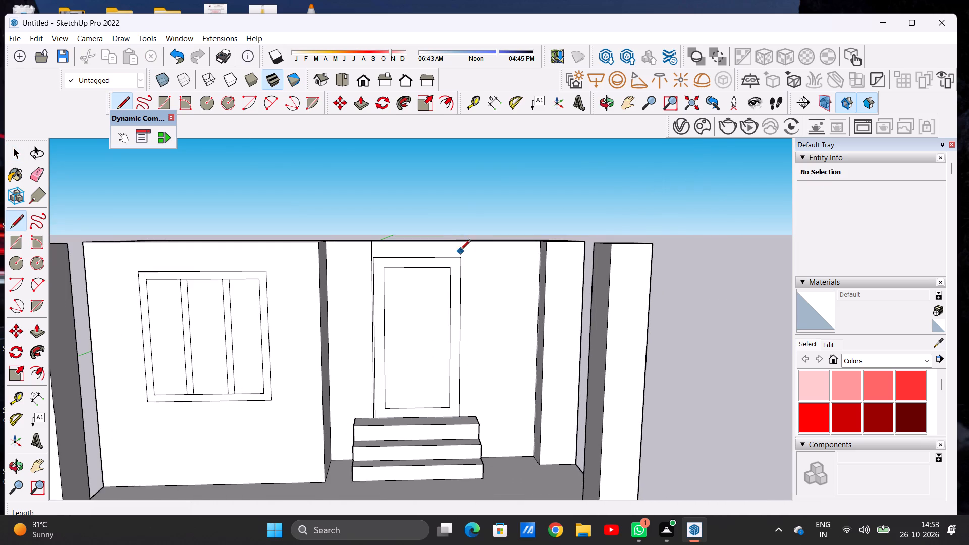
{"action": "scroll", "coordinate": [463, 242], "scroll_direction": "up", "scroll_amount": 6}
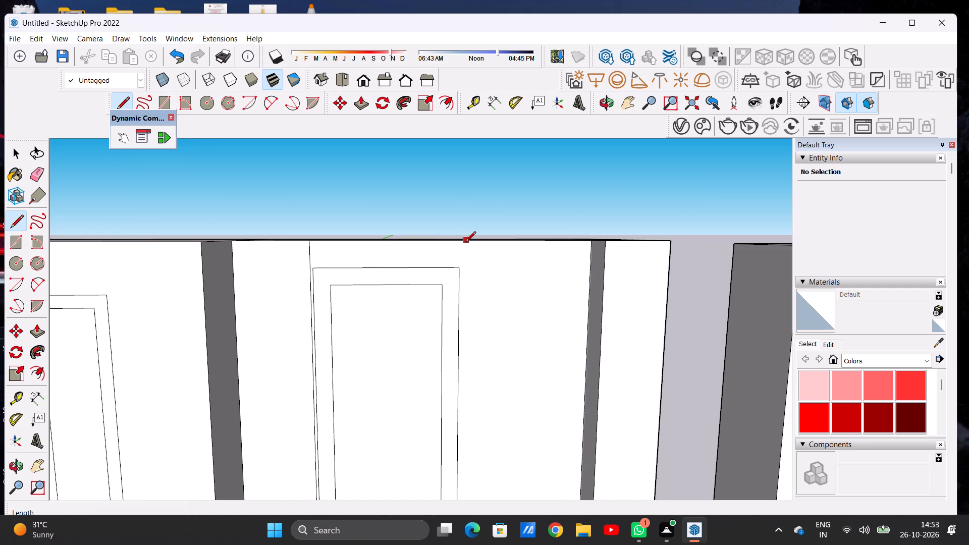
{"action": "left_click", "coordinate": [465, 243]}
{"action": "scroll", "coordinate": [476, 263], "scroll_direction": "down", "scroll_amount": 4}
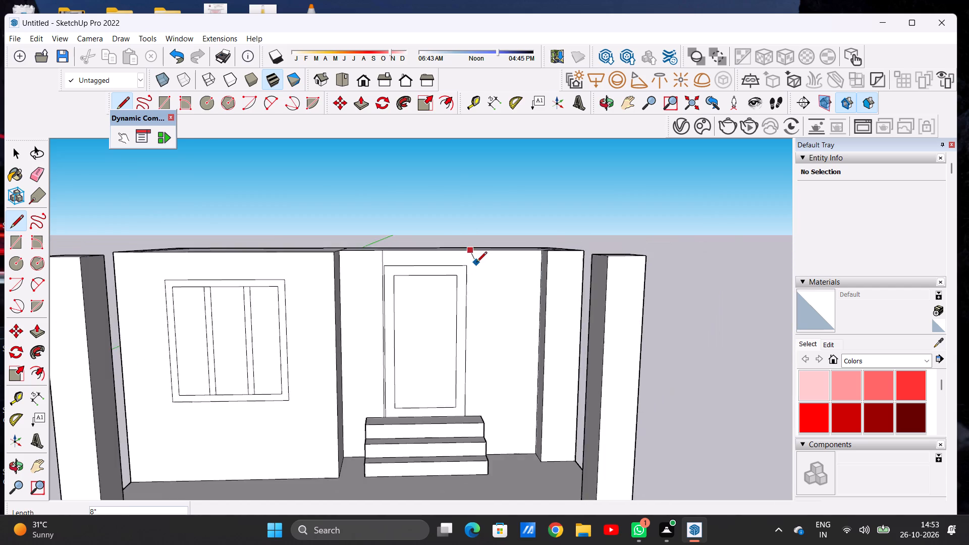
{"action": "scroll", "coordinate": [476, 263], "scroll_direction": "down", "scroll_amount": 8}
{"action": "scroll", "coordinate": [478, 318], "scroll_direction": "up", "scroll_amount": 13}
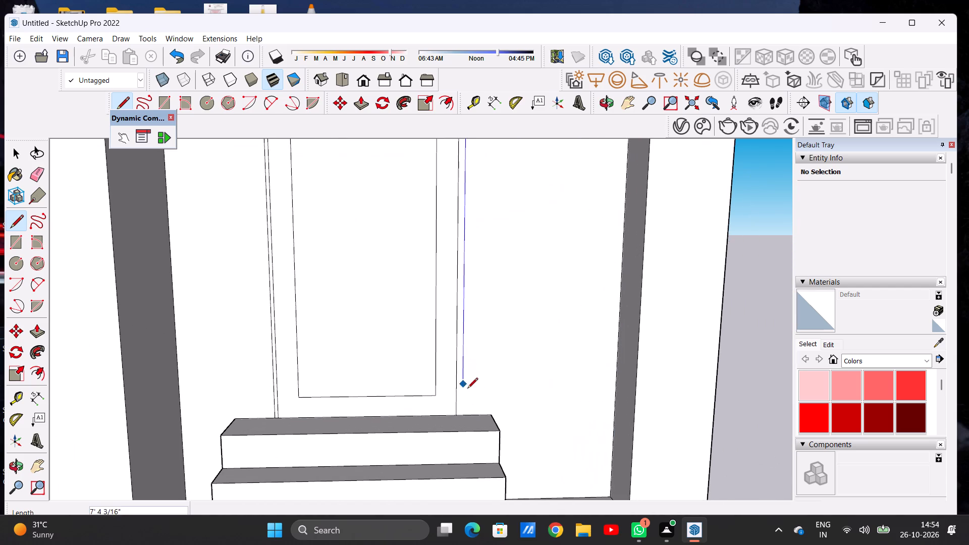
{"action": "left_click", "coordinate": [464, 414]}
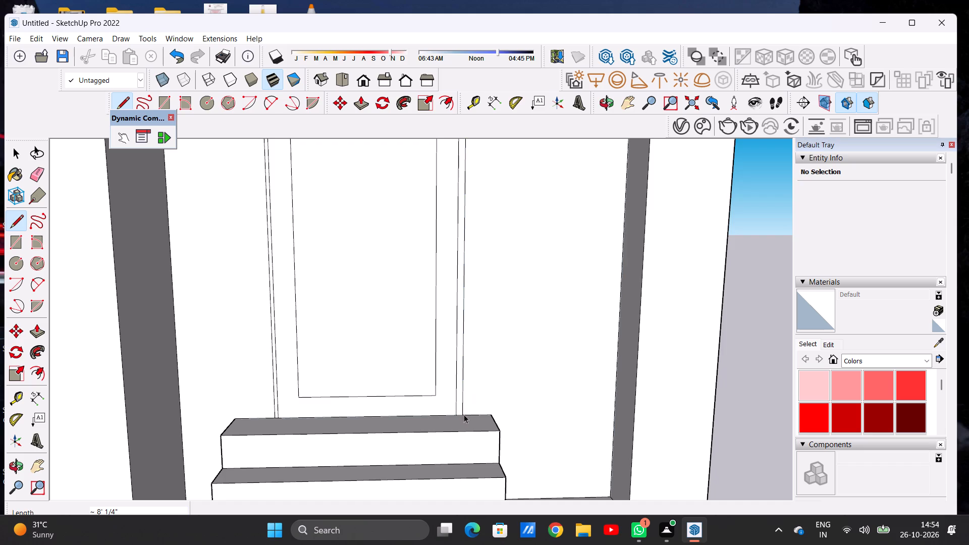
{"action": "key", "text": "space"}
Examine the house front, entrance steps, door-side lines and columns from several angles.
{"action": "scroll", "coordinate": [463, 405], "scroll_direction": "down", "scroll_amount": 10}
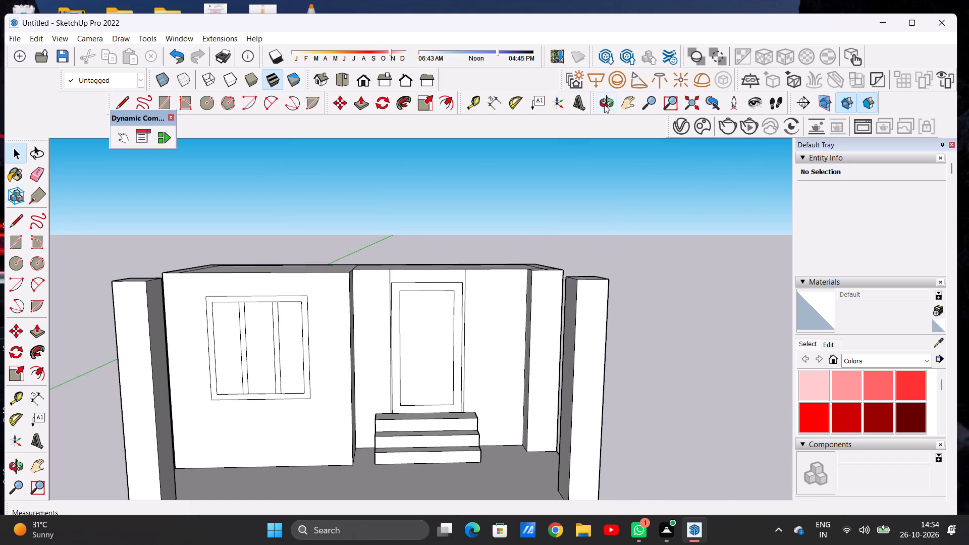
{"action": "left_click", "coordinate": [604, 104]}
{"action": "scroll", "coordinate": [546, 259], "scroll_direction": "down", "scroll_amount": 5}
{"action": "left_click_drag", "start_coordinate": [508, 342], "coordinate": [481, 301]}
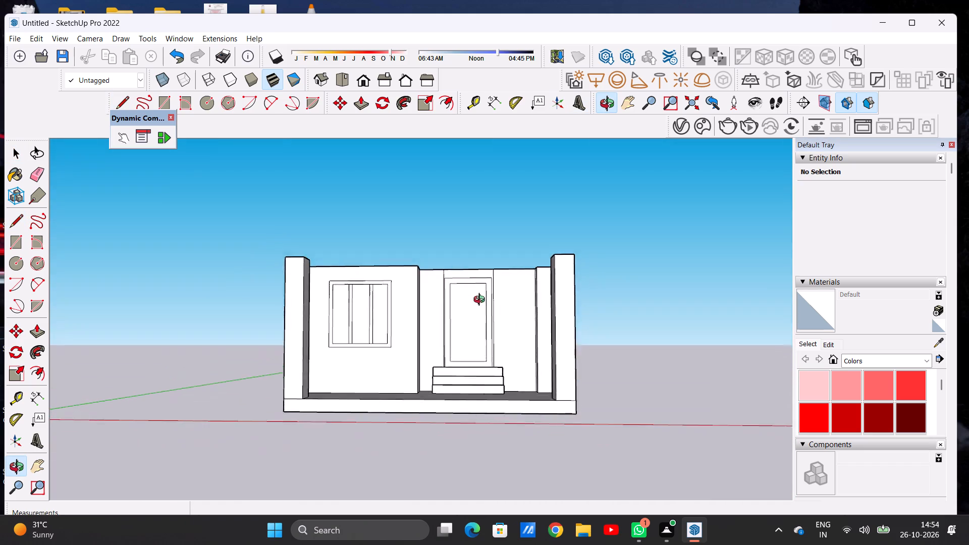
{"action": "left_click_drag", "start_coordinate": [481, 301], "coordinate": [486, 328]}
{"action": "scroll", "coordinate": [507, 325], "scroll_direction": "down", "scroll_amount": 5}
{"action": "left_click_drag", "start_coordinate": [509, 332], "coordinate": [348, 330]}
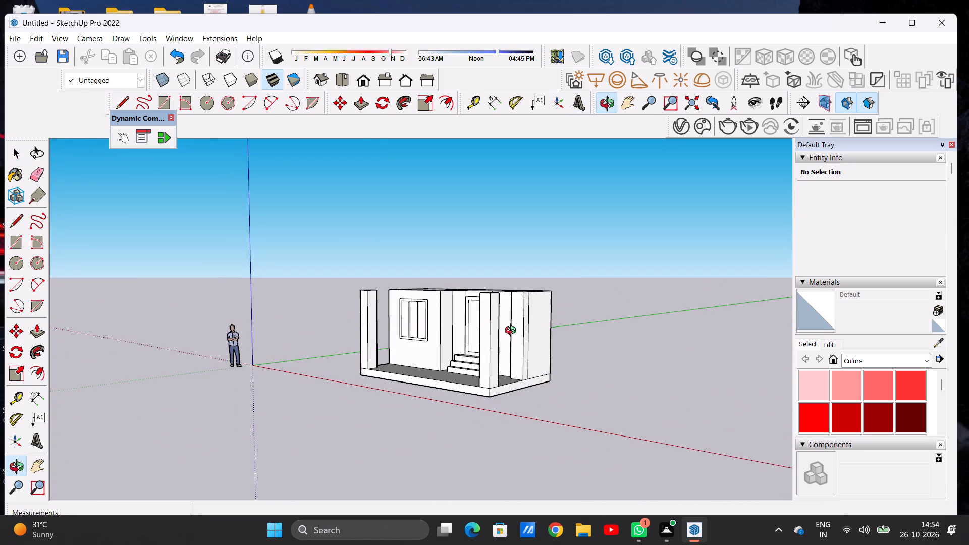
{"action": "left_click_drag", "start_coordinate": [513, 332], "coordinate": [490, 347]}
{"action": "left_click_drag", "start_coordinate": [530, 349], "coordinate": [417, 338]}
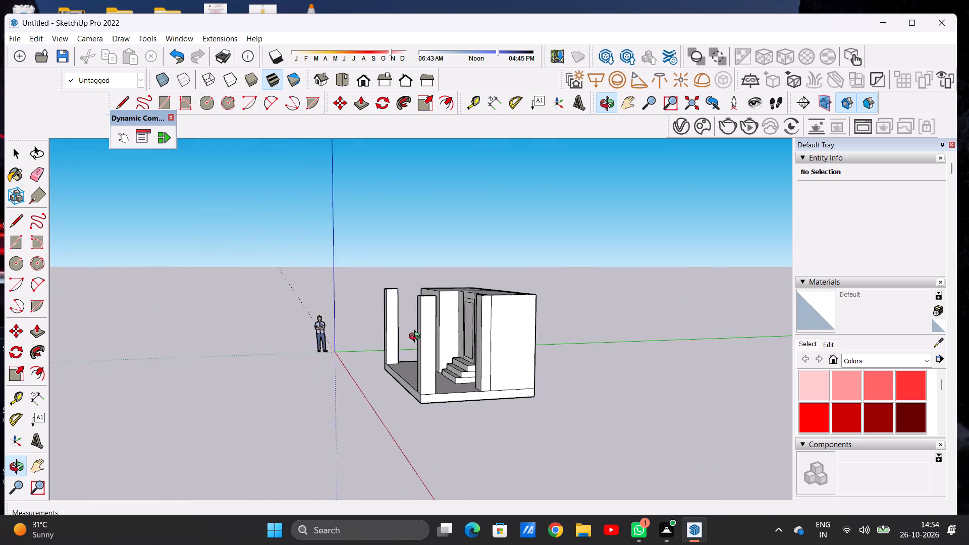
{"action": "left_click_drag", "start_coordinate": [417, 338], "coordinate": [549, 341]}
{"action": "left_click_drag", "start_coordinate": [411, 342], "coordinate": [563, 343]}
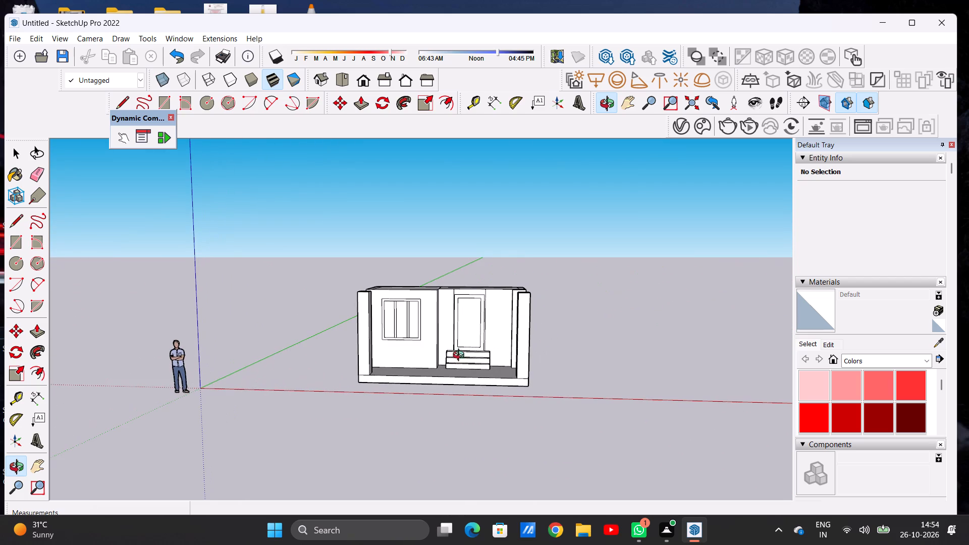
{"action": "scroll", "coordinate": [466, 368], "scroll_direction": "up", "scroll_amount": 12}
{"action": "left_click_drag", "start_coordinate": [416, 353], "coordinate": [476, 350]}
{"action": "left_click_drag", "start_coordinate": [587, 325], "coordinate": [457, 328]}
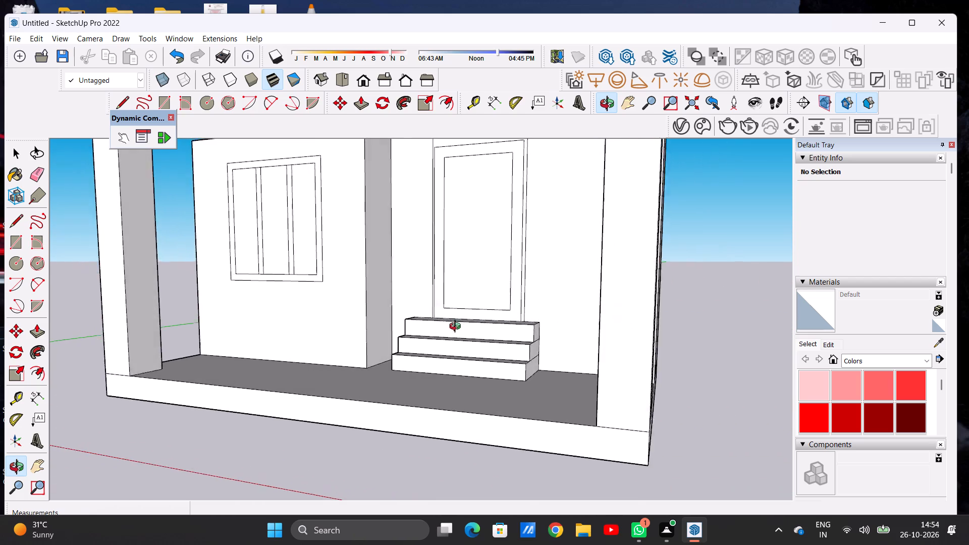
{"action": "left_click_drag", "start_coordinate": [457, 328], "coordinate": [531, 321]}
{"action": "scroll", "coordinate": [522, 353], "scroll_direction": "down", "scroll_amount": 11}
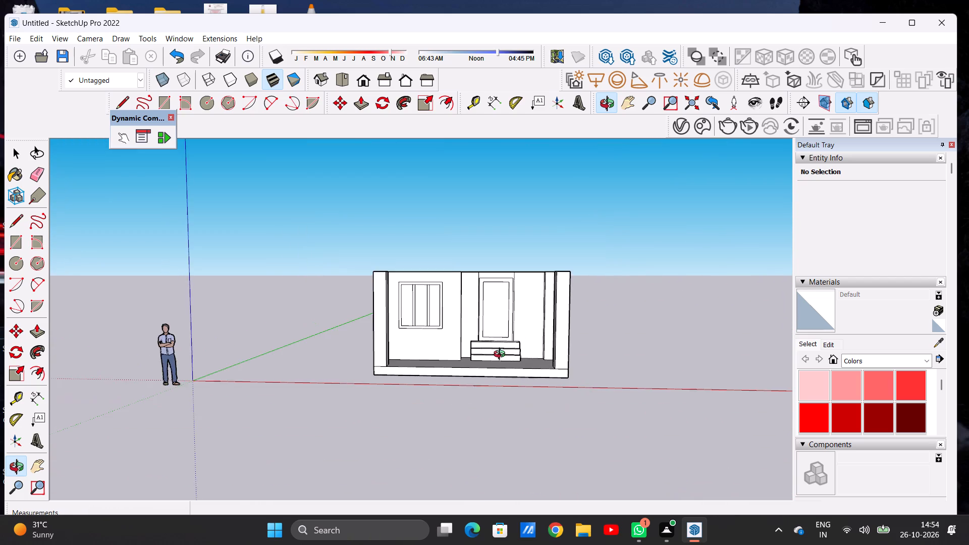
{"action": "scroll", "coordinate": [476, 311], "scroll_direction": "up", "scroll_amount": 7}
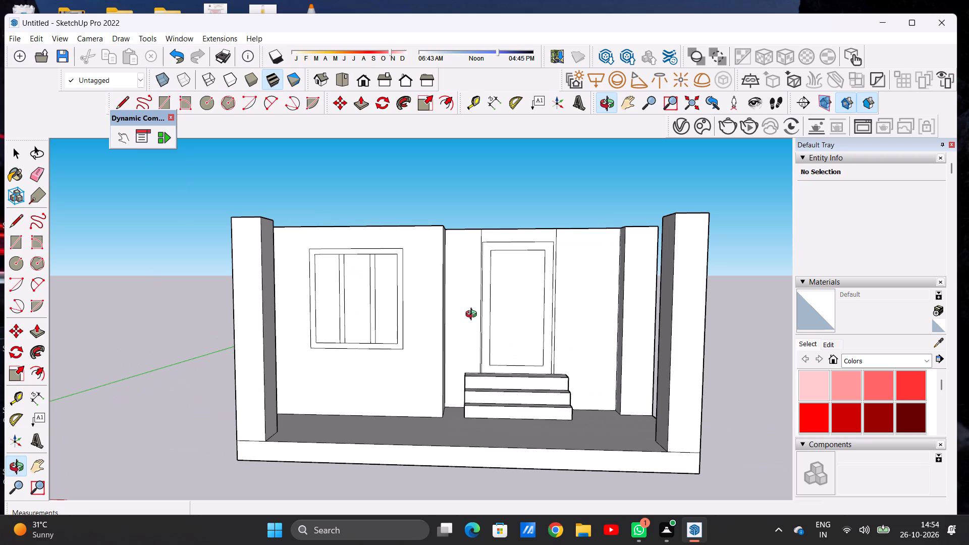
{"action": "scroll", "coordinate": [453, 323], "scroll_direction": "down", "scroll_amount": 6}
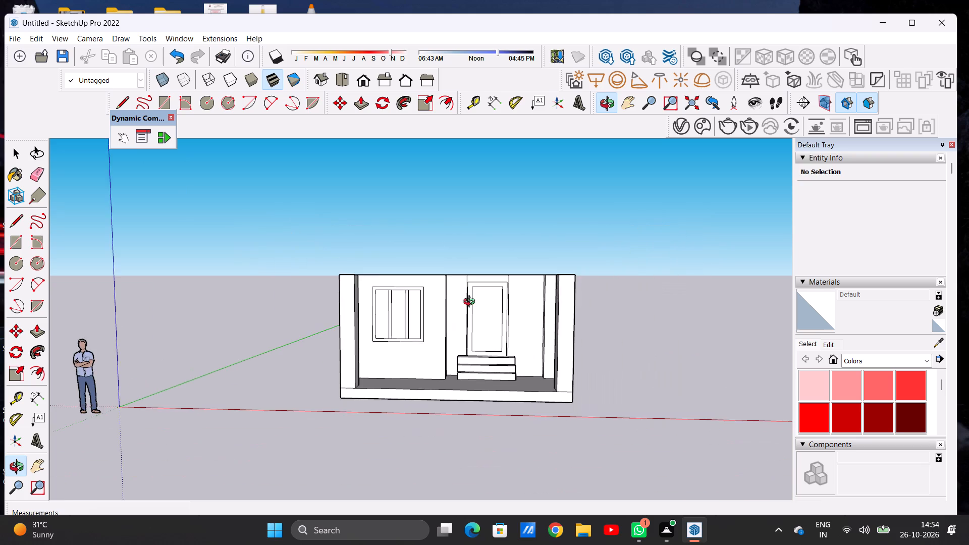
{"action": "scroll", "coordinate": [474, 301], "scroll_direction": "up", "scroll_amount": 4}
{"action": "left_click_drag", "start_coordinate": [484, 318], "coordinate": [510, 424]}
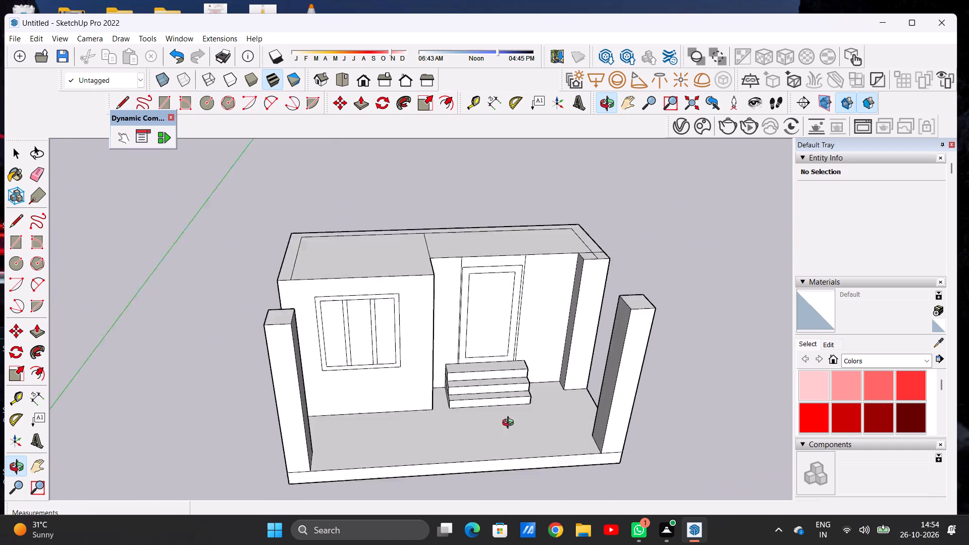
{"action": "left_click_drag", "start_coordinate": [510, 424], "coordinate": [479, 426]}
{"action": "scroll", "coordinate": [482, 312], "scroll_direction": "down", "scroll_amount": 5}
{"action": "scroll", "coordinate": [486, 312], "scroll_direction": "up", "scroll_amount": 5}
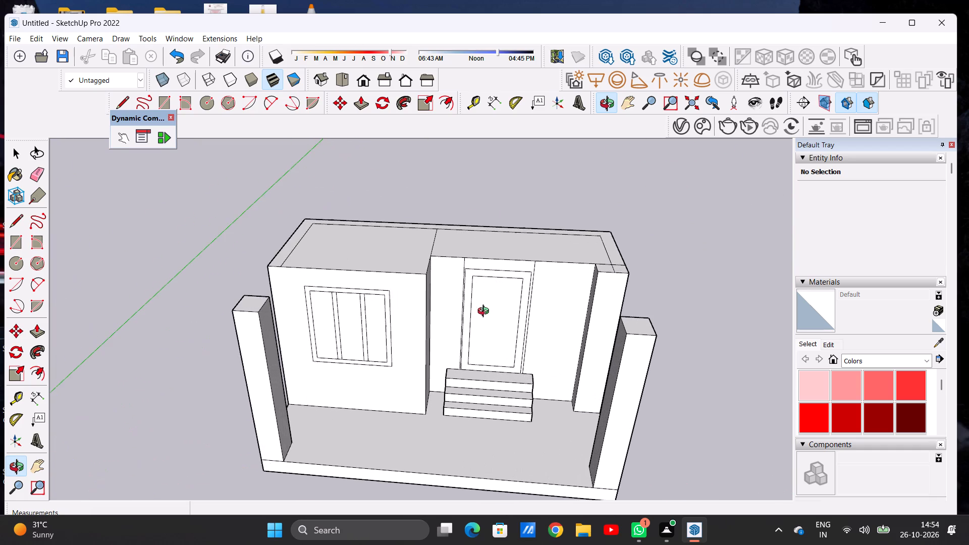
{"action": "left_click_drag", "start_coordinate": [492, 320], "coordinate": [389, 323]}
{"action": "left_click_drag", "start_coordinate": [306, 323], "coordinate": [440, 346]}
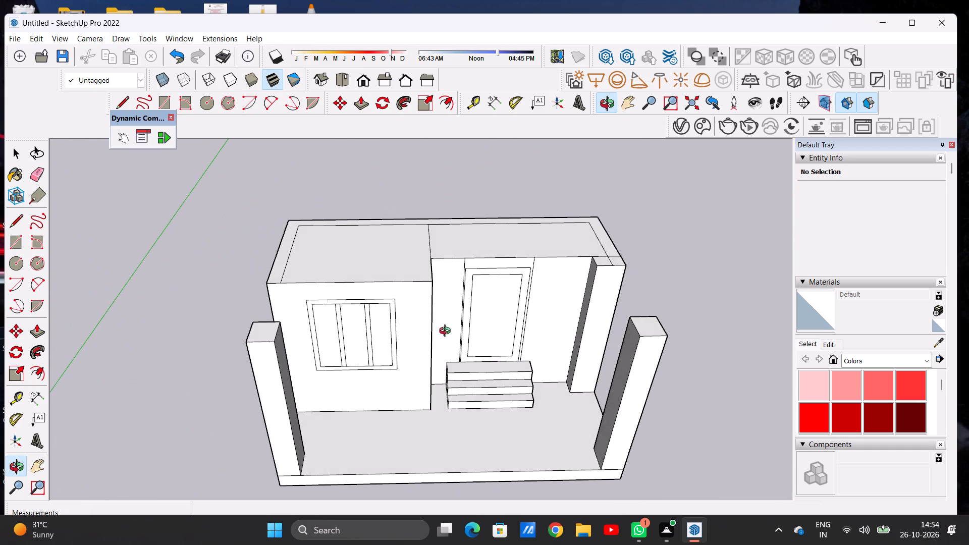
{"action": "scroll", "coordinate": [508, 285], "scroll_direction": "up", "scroll_amount": 11}
{"action": "scroll", "coordinate": [514, 285], "scroll_direction": "down", "scroll_amount": 7}
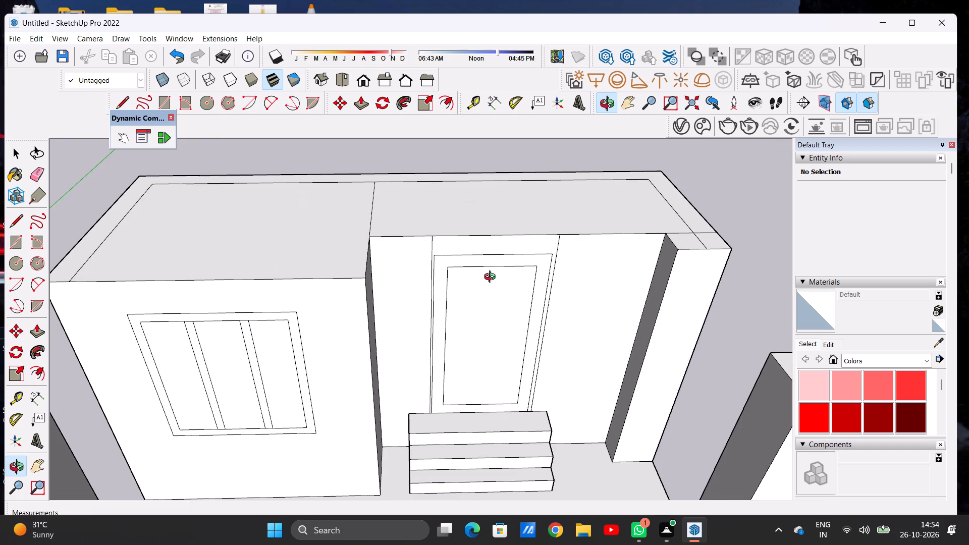
{"action": "key", "text": "space"}
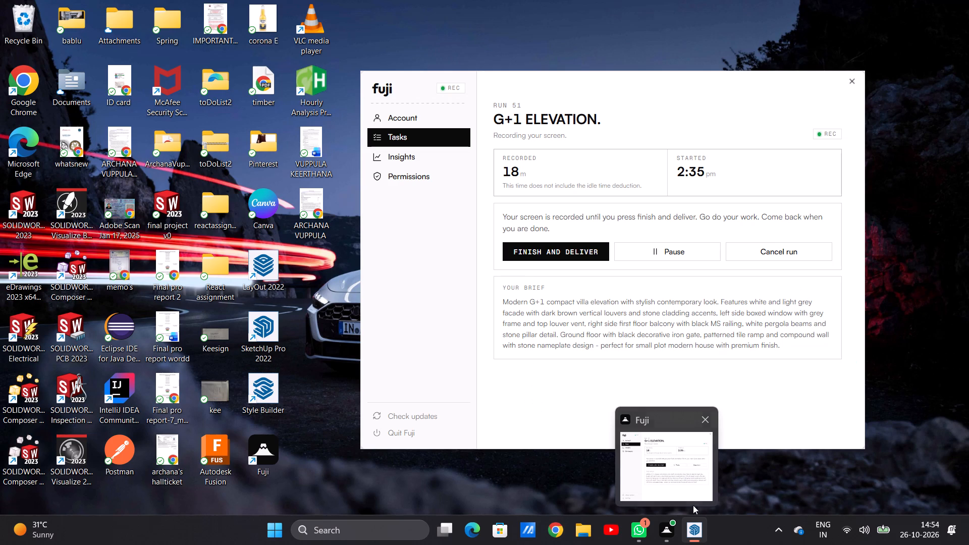
{"action": "left_click", "coordinate": [698, 469]}
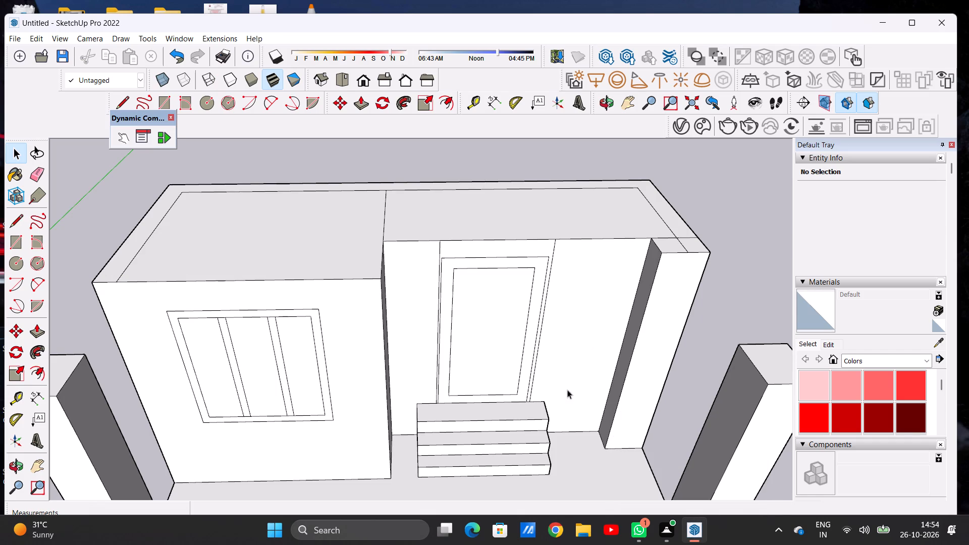
{"action": "scroll", "coordinate": [506, 326], "scroll_direction": "down", "scroll_amount": 8}
{"action": "scroll", "coordinate": [473, 350], "scroll_direction": "up", "scroll_amount": 7}
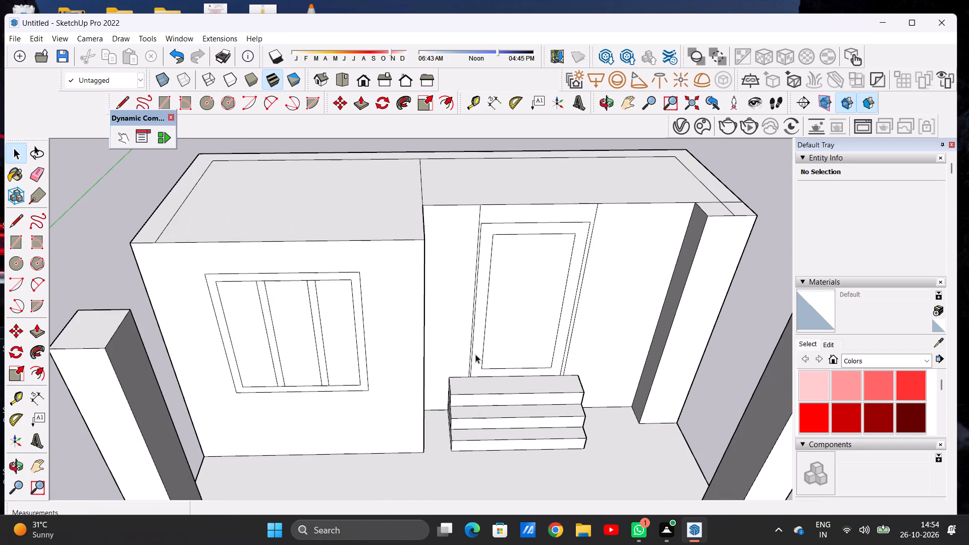
{"action": "left_click", "coordinate": [606, 97]}
{"action": "scroll", "coordinate": [389, 262], "scroll_direction": "down", "scroll_amount": 5}
{"action": "left_click_drag", "start_coordinate": [385, 346], "coordinate": [386, 227]}
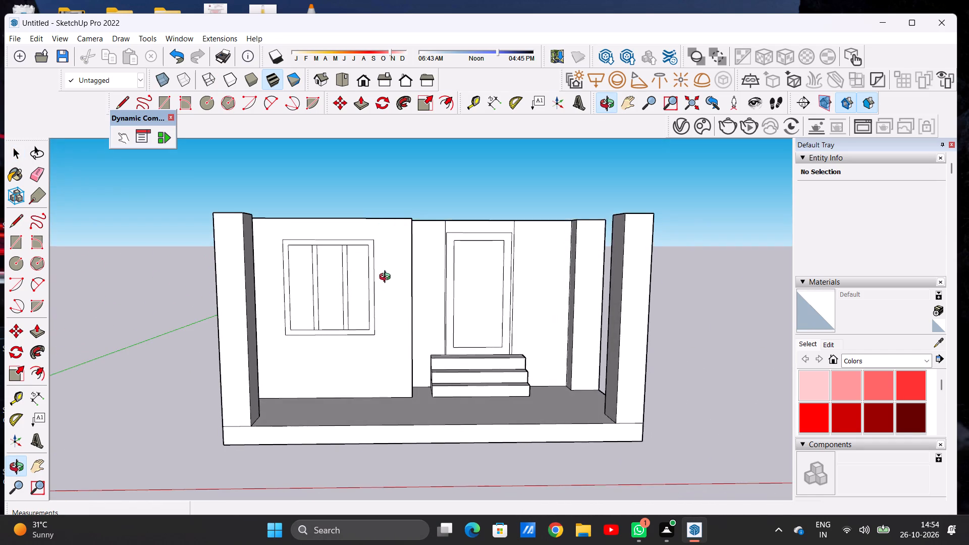
{"action": "scroll", "coordinate": [387, 286], "scroll_direction": "up", "scroll_amount": 2}
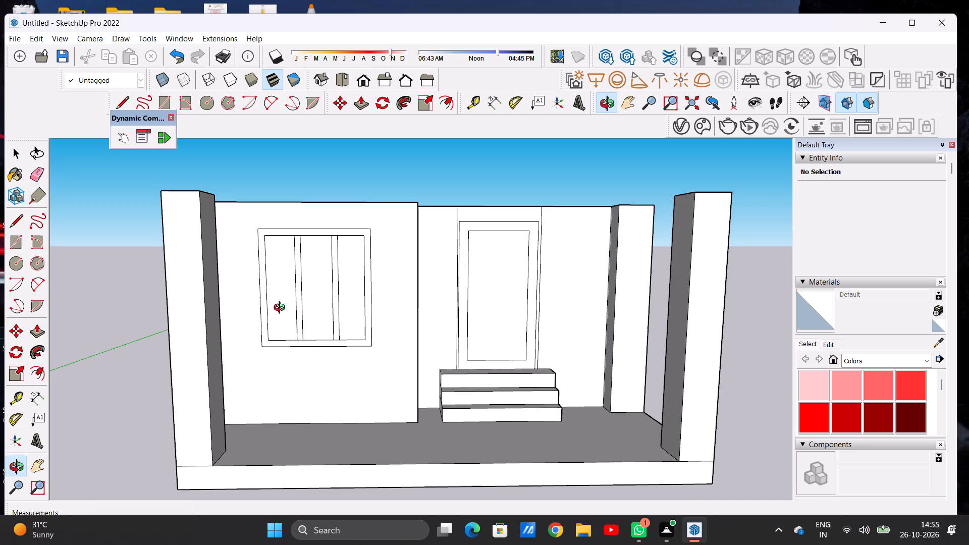
Push the house-facing face of the window-side front column into the column by about 3 15/16".
{"action": "scroll", "coordinate": [281, 309], "scroll_direction": "down", "scroll_amount": 5}
{"action": "left_click_drag", "start_coordinate": [374, 332], "coordinate": [387, 333]}
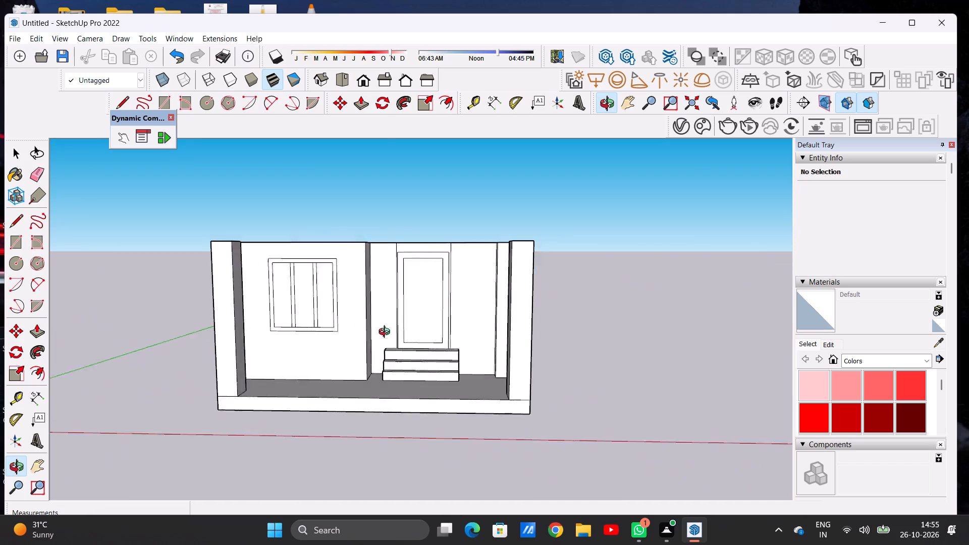
{"action": "left_click_drag", "start_coordinate": [387, 333], "coordinate": [395, 334]}
{"action": "left_click_drag", "start_coordinate": [222, 335], "coordinate": [433, 338]}
{"action": "left_click_drag", "start_coordinate": [313, 338], "coordinate": [459, 348]}
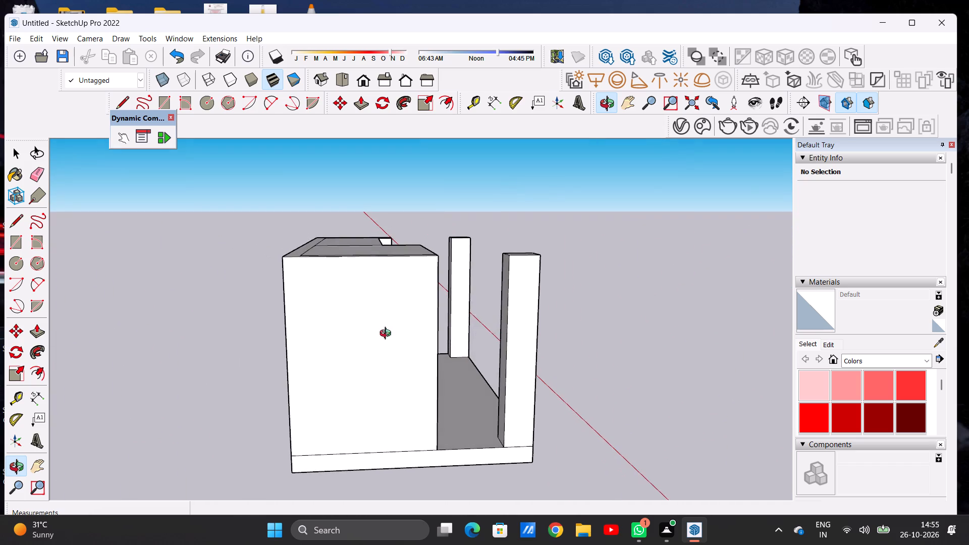
{"action": "scroll", "coordinate": [351, 334], "scroll_direction": "down", "scroll_amount": 5}
{"action": "left_click_drag", "start_coordinate": [337, 335], "coordinate": [419, 335]}
{"action": "scroll", "coordinate": [494, 364], "scroll_direction": "up", "scroll_amount": 2}
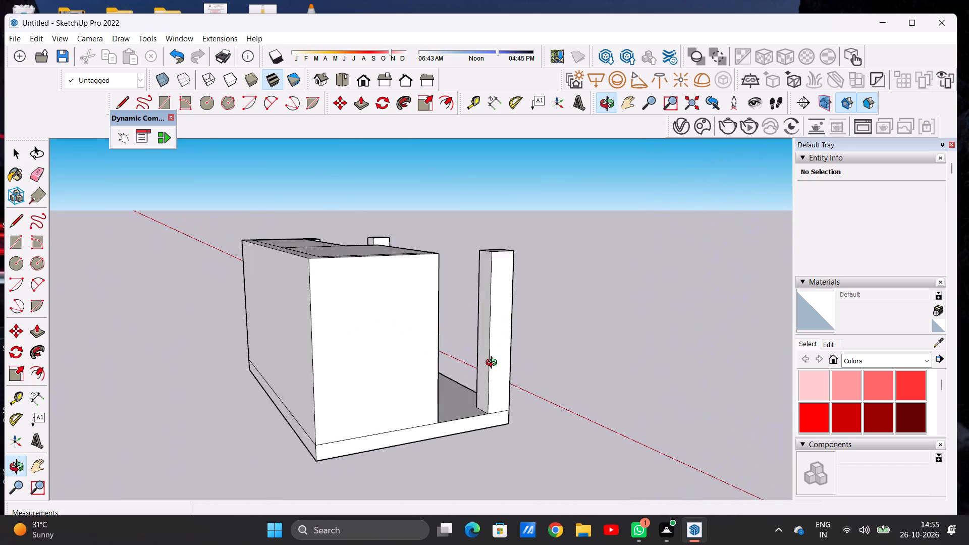
{"action": "scroll", "coordinate": [494, 364], "scroll_direction": "up", "scroll_amount": 6}
{"action": "key", "text": "p"}
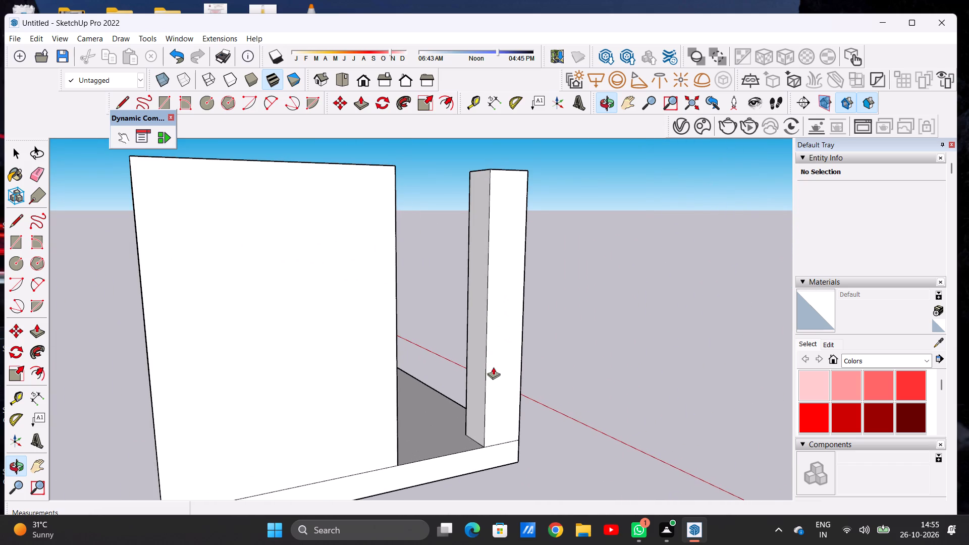
{"action": "scroll", "coordinate": [494, 368], "scroll_direction": "up", "scroll_amount": 4}
{"action": "left_click", "coordinate": [471, 388]}
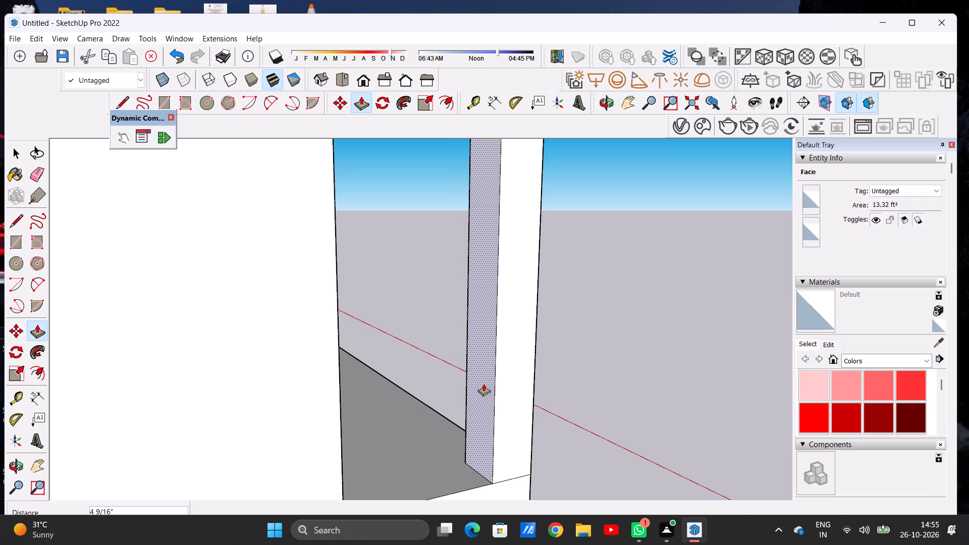
{"action": "left_click", "coordinate": [482, 385]}
{"action": "scroll", "coordinate": [398, 403], "scroll_direction": "down", "scroll_amount": 12}
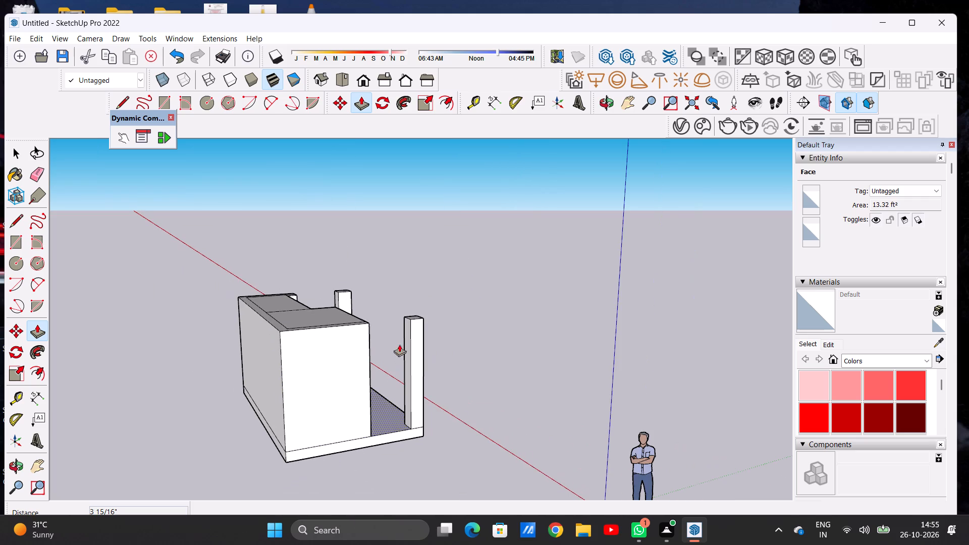
{"action": "key", "text": "space"}
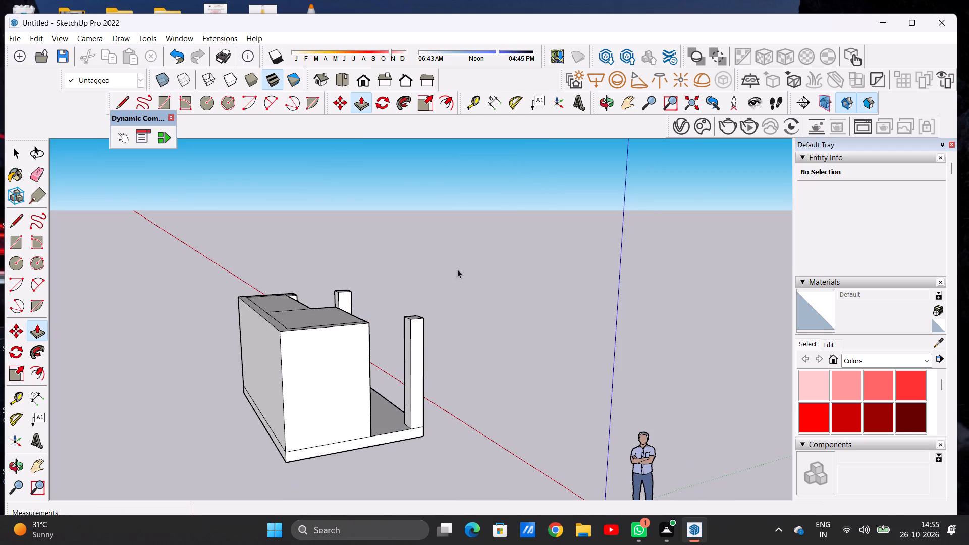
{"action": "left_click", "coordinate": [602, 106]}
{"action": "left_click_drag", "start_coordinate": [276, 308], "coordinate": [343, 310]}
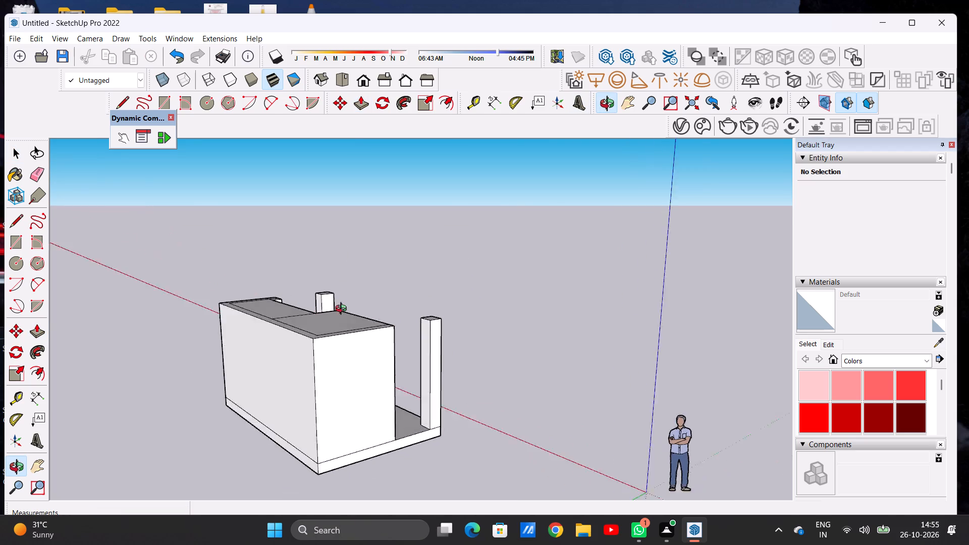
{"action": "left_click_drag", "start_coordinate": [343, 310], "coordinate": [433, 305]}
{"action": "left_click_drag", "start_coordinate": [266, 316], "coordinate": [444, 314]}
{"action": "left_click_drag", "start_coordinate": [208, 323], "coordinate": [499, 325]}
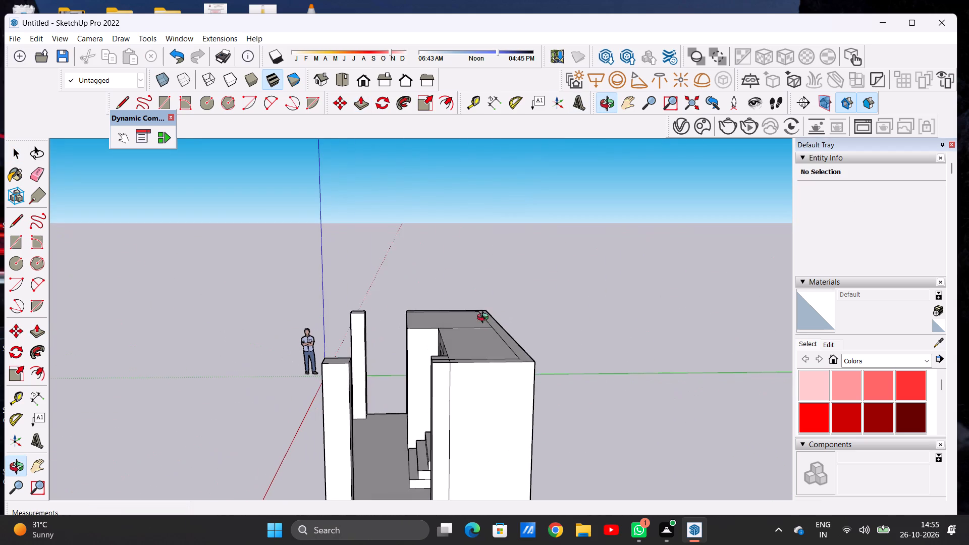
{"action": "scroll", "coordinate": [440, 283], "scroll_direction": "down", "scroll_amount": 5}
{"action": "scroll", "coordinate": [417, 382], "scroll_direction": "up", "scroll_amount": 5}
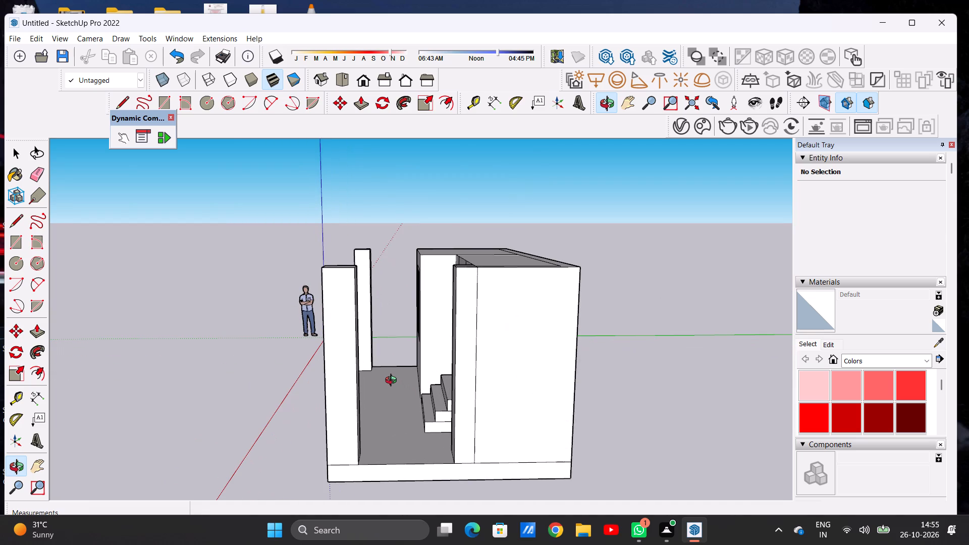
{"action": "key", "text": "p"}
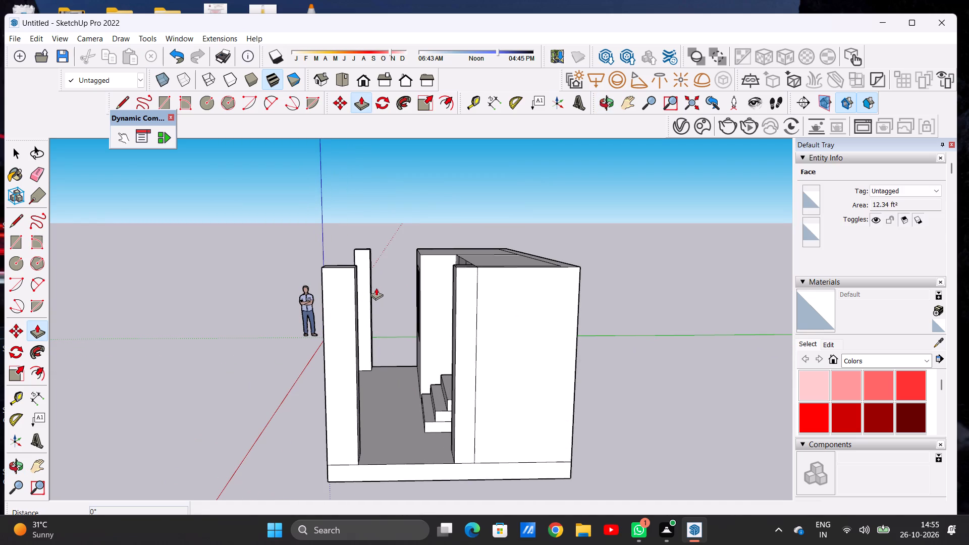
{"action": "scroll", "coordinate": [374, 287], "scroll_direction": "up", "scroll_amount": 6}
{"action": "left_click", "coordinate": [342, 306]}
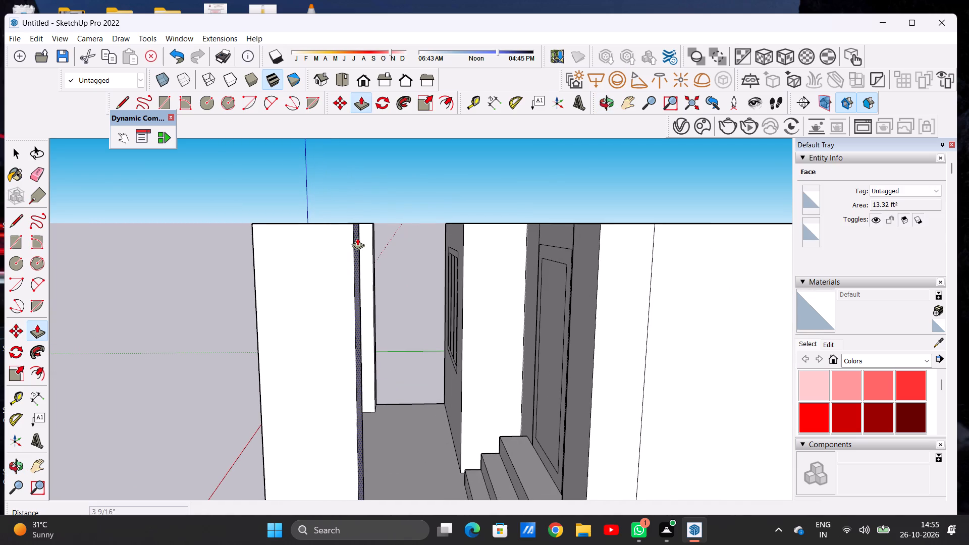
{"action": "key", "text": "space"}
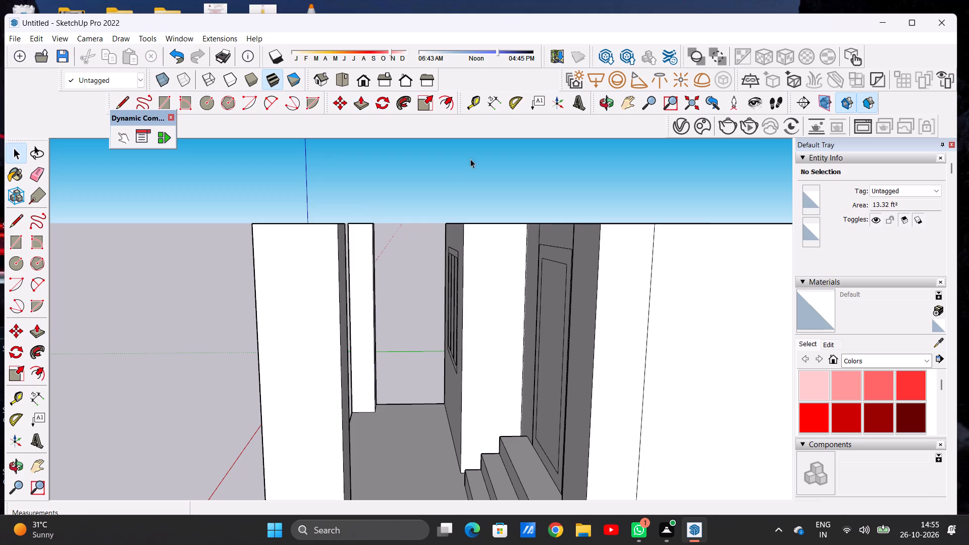
Push the house-facing face of the door-side front column in by 3 15/16", aligning it with the window-side column's matching face.
{"action": "left_click", "coordinate": [602, 100]}
{"action": "left_click_drag", "start_coordinate": [229, 357], "coordinate": [428, 352]}
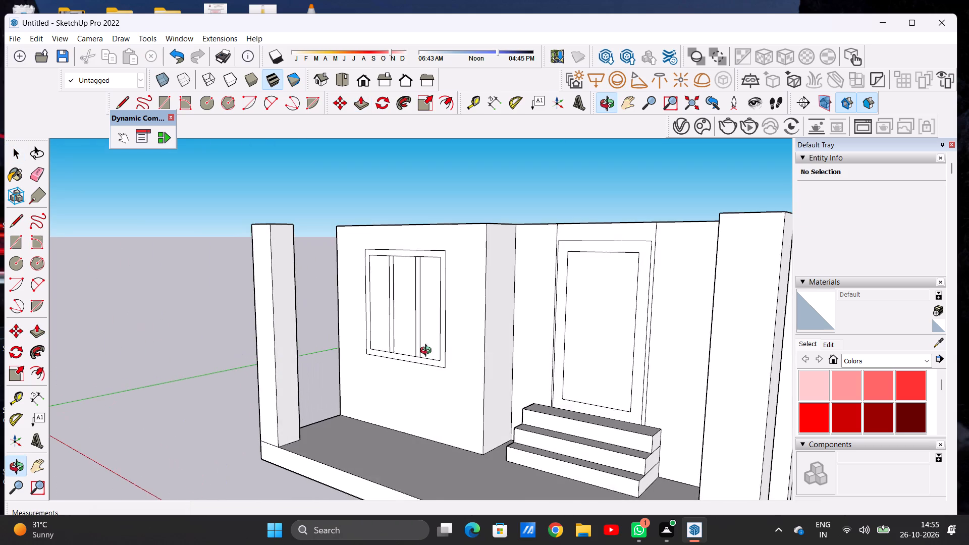
{"action": "left_click_drag", "start_coordinate": [272, 349], "coordinate": [365, 349]}
{"action": "scroll", "coordinate": [274, 357], "scroll_direction": "down", "scroll_amount": 6}
{"action": "left_click_drag", "start_coordinate": [275, 360], "coordinate": [542, 380]}
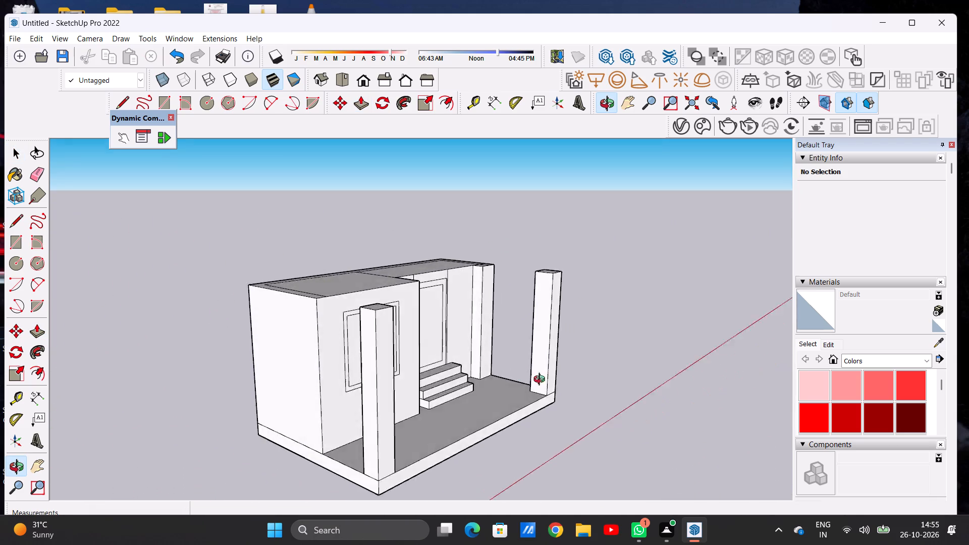
{"action": "left_click_drag", "start_coordinate": [542, 380], "coordinate": [617, 390]}
{"action": "scroll", "coordinate": [512, 295], "scroll_direction": "up", "scroll_amount": 4}
{"action": "left_click_drag", "start_coordinate": [417, 312], "coordinate": [496, 313]}
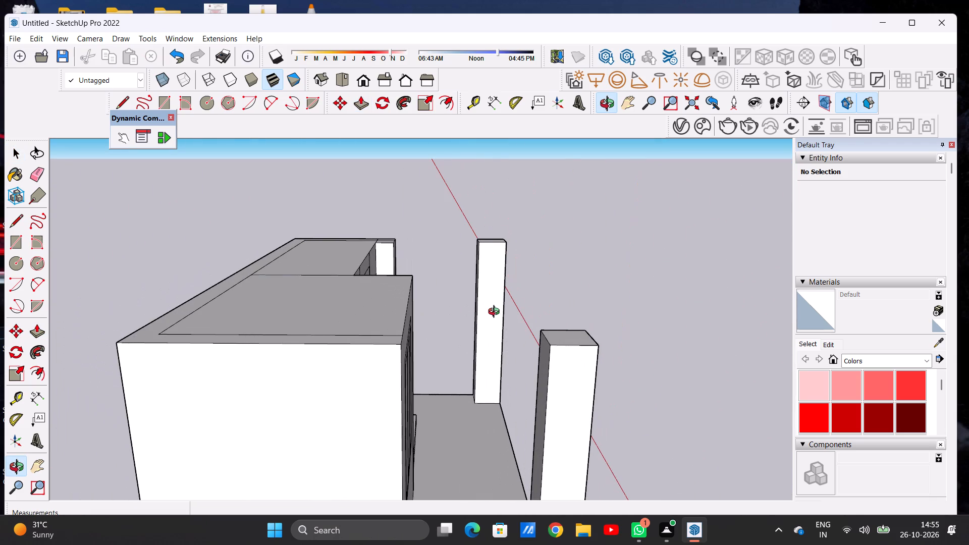
{"action": "scroll", "coordinate": [479, 268], "scroll_direction": "up", "scroll_amount": 3}
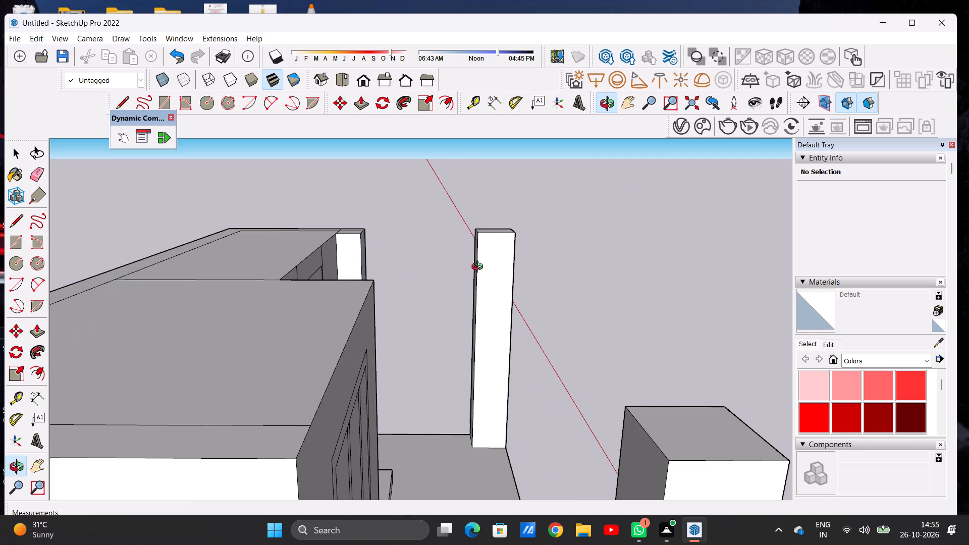
{"action": "key", "text": "p"}
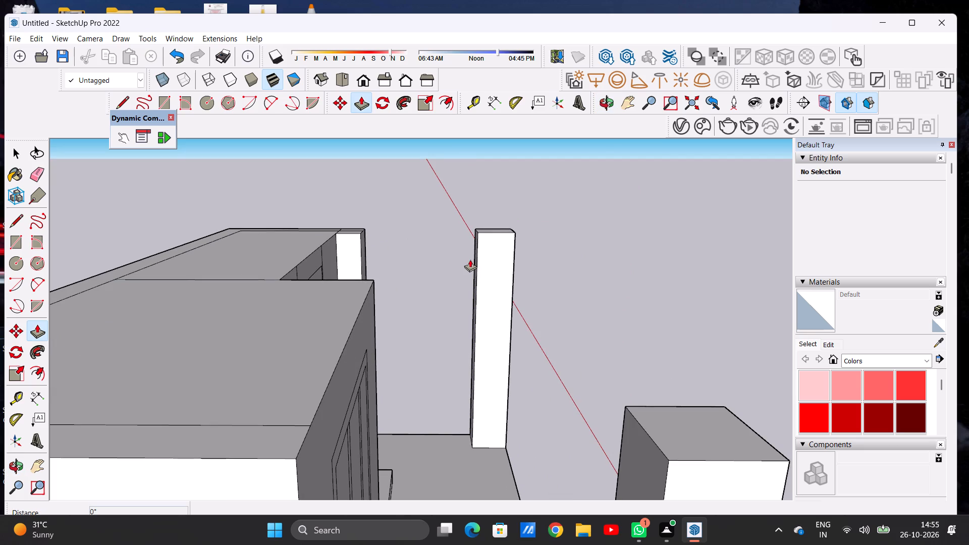
{"action": "scroll", "coordinate": [470, 259], "scroll_direction": "up", "scroll_amount": 4}
{"action": "left_click", "coordinate": [475, 265]}
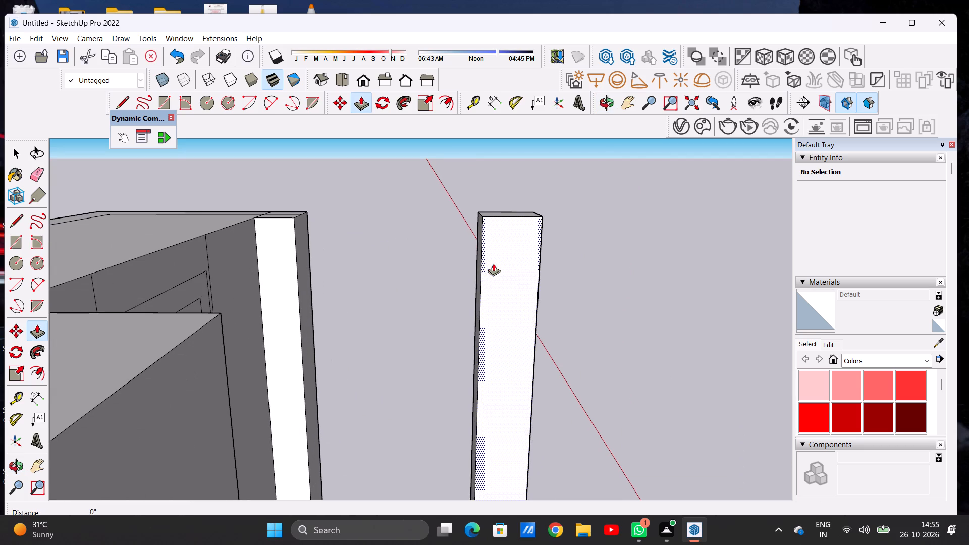
{"action": "scroll", "coordinate": [474, 263], "scroll_direction": "up", "scroll_amount": 9}
{"action": "left_click", "coordinate": [487, 266]}
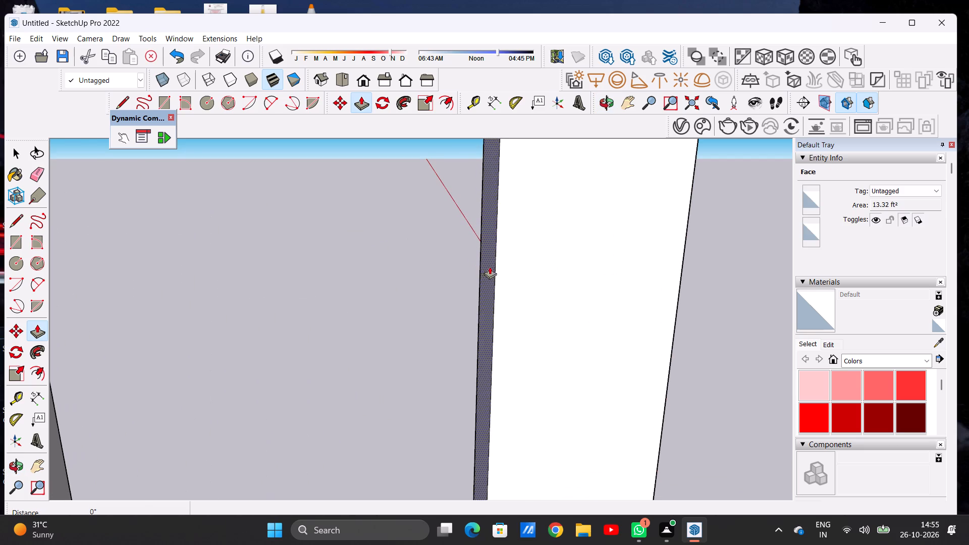
{"action": "scroll", "coordinate": [521, 267], "scroll_direction": "down", "scroll_amount": 6}
{"action": "scroll", "coordinate": [520, 267], "scroll_direction": "up", "scroll_amount": 1}
{"action": "scroll", "coordinate": [507, 263], "scroll_direction": "down", "scroll_amount": 20}
{"action": "scroll", "coordinate": [507, 263], "scroll_direction": "down", "scroll_amount": 6}
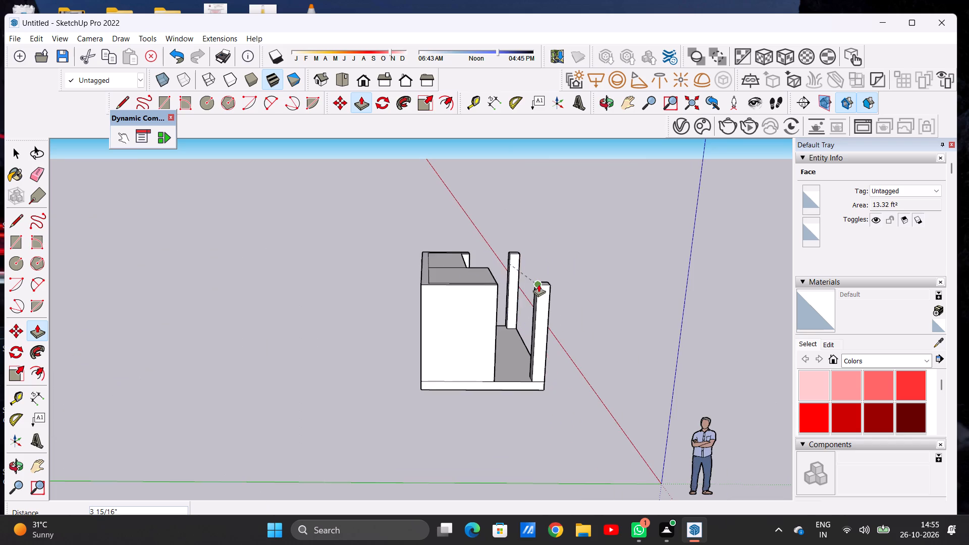
{"action": "scroll", "coordinate": [541, 289], "scroll_direction": "up", "scroll_amount": 12}
{"action": "scroll", "coordinate": [541, 289], "scroll_direction": "down", "scroll_amount": 1}
{"action": "scroll", "coordinate": [541, 289], "scroll_direction": "up", "scroll_amount": 1}
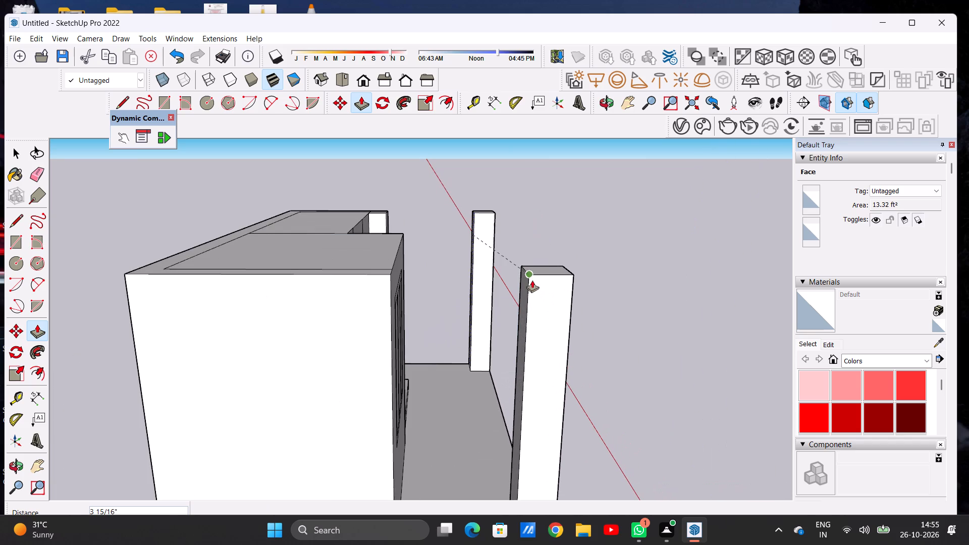
{"action": "left_click", "coordinate": [532, 280]}
{"action": "key", "text": "space"}
Examine the house front, both front columns and the slab from several angles.
{"action": "scroll", "coordinate": [454, 330], "scroll_direction": "down", "scroll_amount": 8}
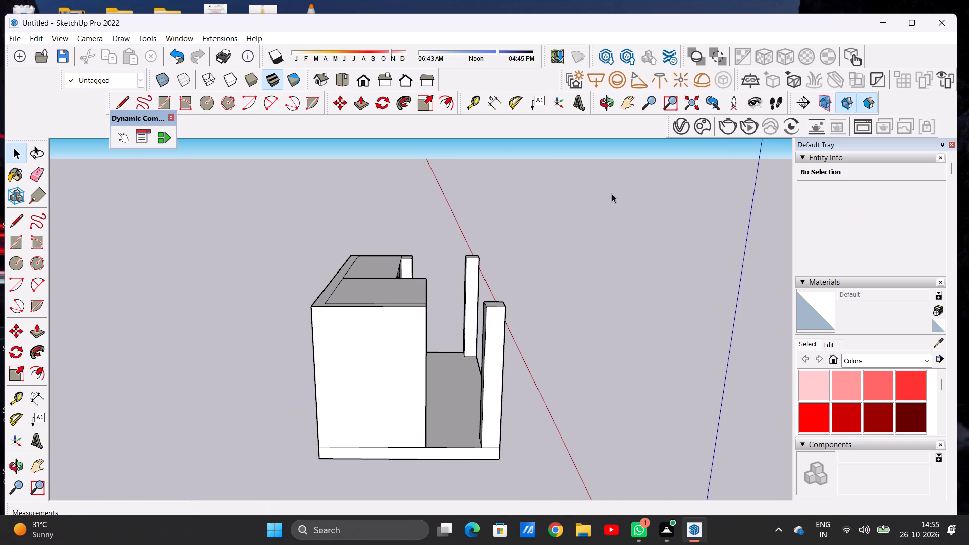
{"action": "left_click", "coordinate": [604, 101]}
{"action": "left_click_drag", "start_coordinate": [557, 314], "coordinate": [310, 300]}
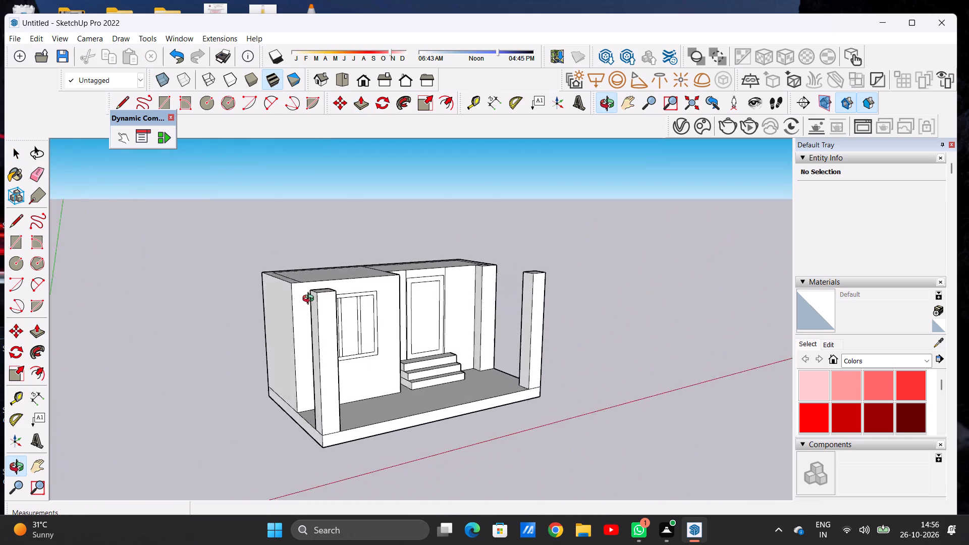
{"action": "left_click_drag", "start_coordinate": [310, 300], "coordinate": [245, 300]}
{"action": "scroll", "coordinate": [452, 323], "scroll_direction": "down", "scroll_amount": 4}
{"action": "left_click_drag", "start_coordinate": [476, 325], "coordinate": [373, 309]}
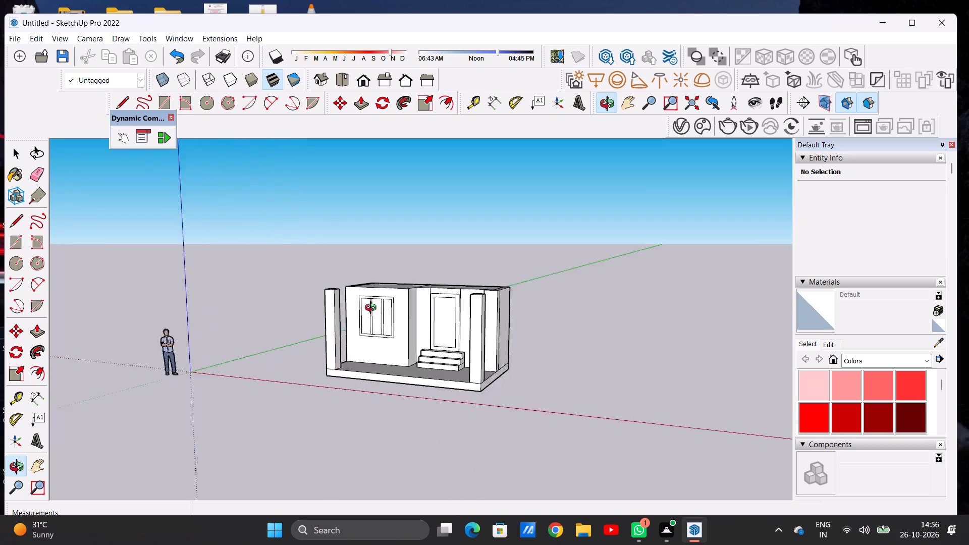
{"action": "left_click_drag", "start_coordinate": [373, 309], "coordinate": [437, 299]}
{"action": "left_click_drag", "start_coordinate": [429, 291], "coordinate": [425, 309]}
{"action": "scroll", "coordinate": [398, 328], "scroll_direction": "down", "scroll_amount": 2}
{"action": "scroll", "coordinate": [412, 320], "scroll_direction": "up", "scroll_amount": 2}
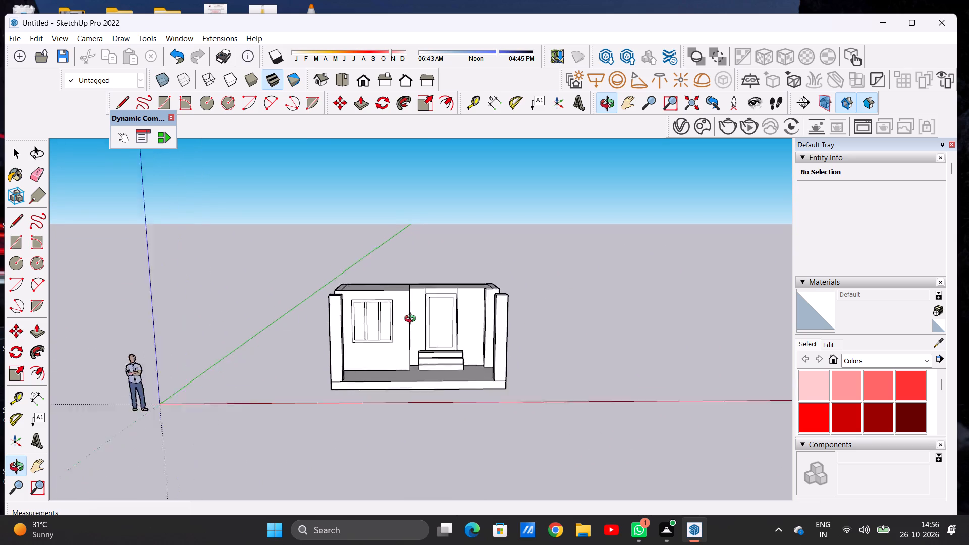
{"action": "scroll", "coordinate": [412, 320], "scroll_direction": "up", "scroll_amount": 2}
{"action": "left_click_drag", "start_coordinate": [411, 331], "coordinate": [413, 307]}
{"action": "left_click_drag", "start_coordinate": [331, 318], "coordinate": [304, 323]}
{"action": "left_click_drag", "start_coordinate": [461, 327], "coordinate": [315, 348]}
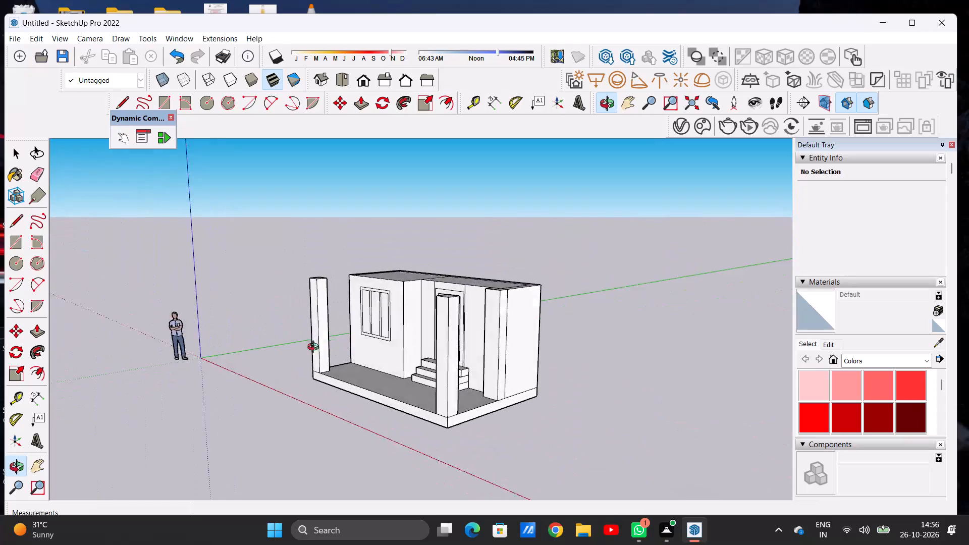
{"action": "left_click_drag", "start_coordinate": [315, 348], "coordinate": [436, 340]}
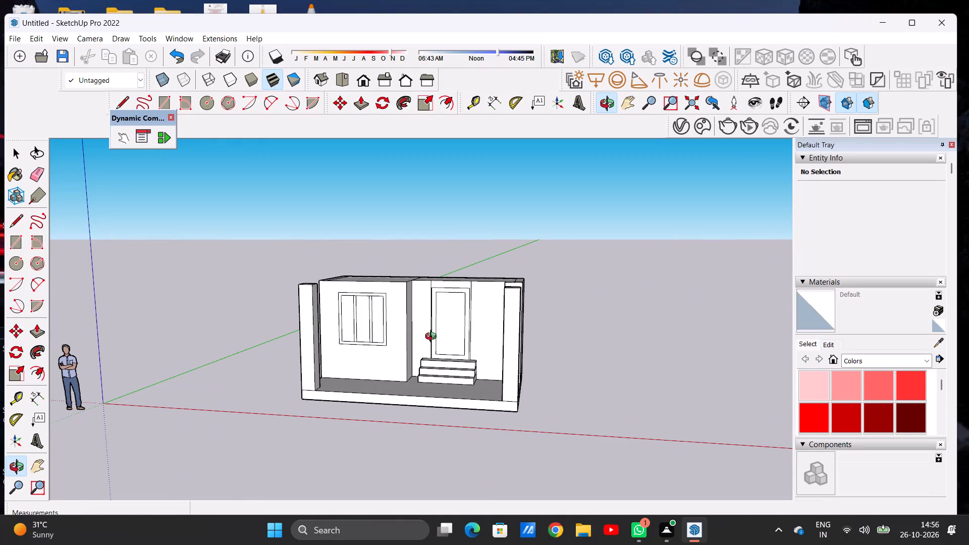
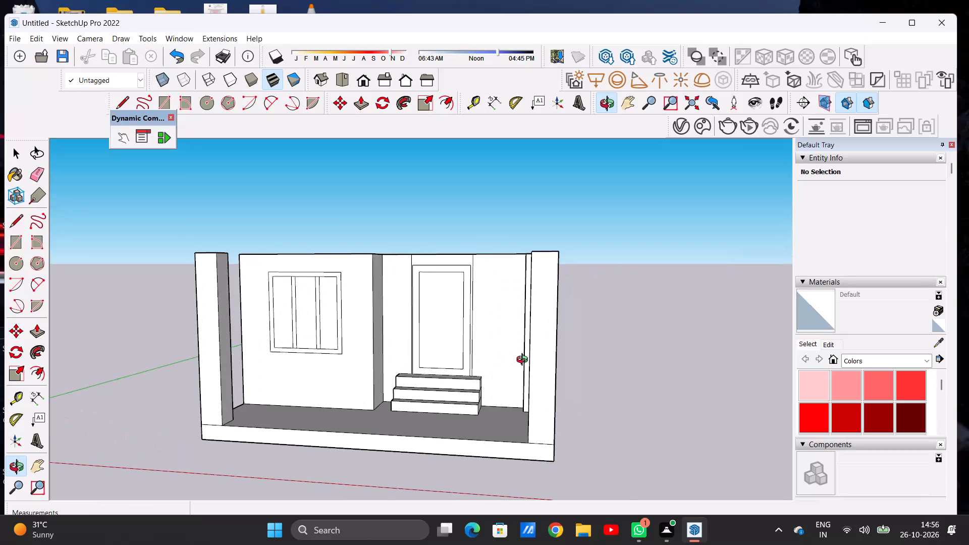
Examine the ground floor's front, both front columns, the entrance steps and the roof from several angles.
{"action": "scroll", "coordinate": [468, 357], "scroll_direction": "down", "scroll_amount": 5}
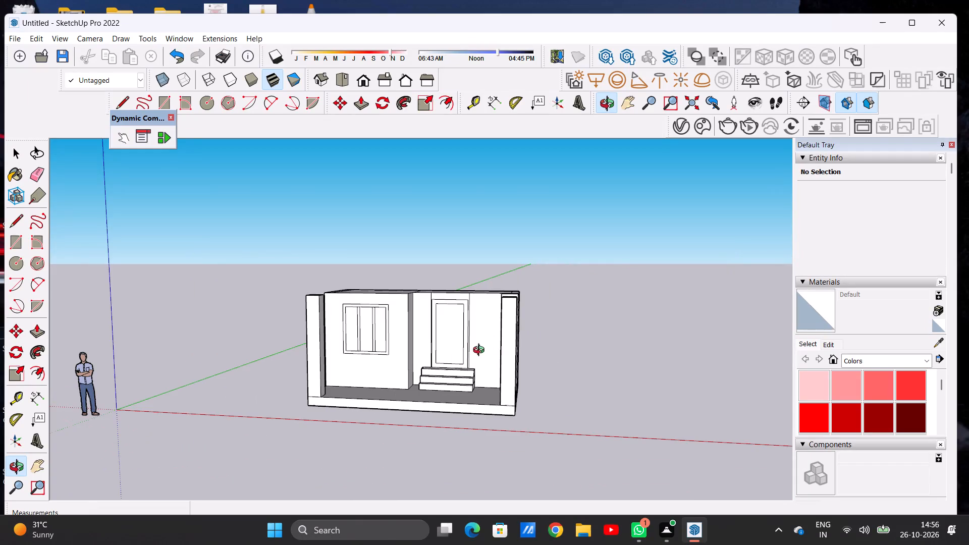
{"action": "left_click_drag", "start_coordinate": [517, 352], "coordinate": [496, 352]}
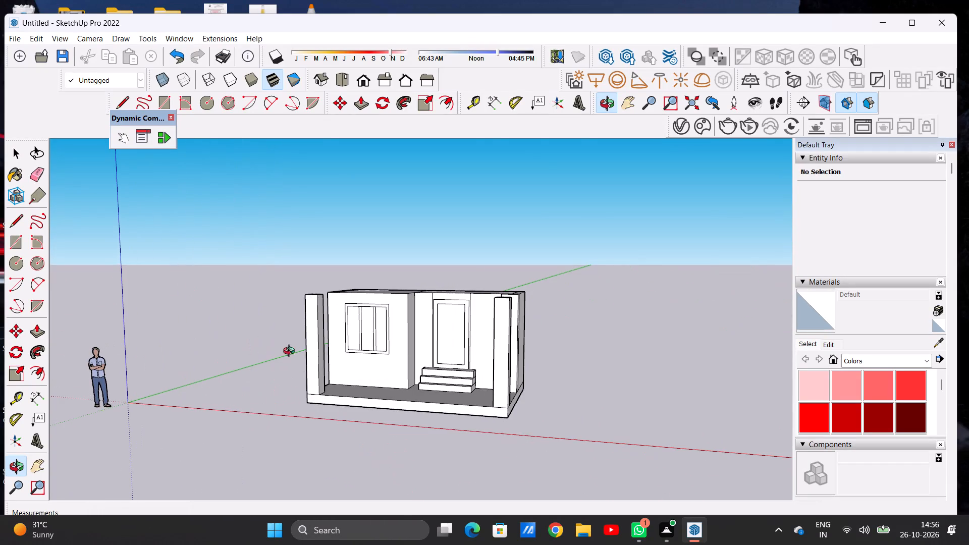
{"action": "left_click_drag", "start_coordinate": [279, 355], "coordinate": [458, 355]}
{"action": "left_click_drag", "start_coordinate": [463, 355], "coordinate": [324, 400]}
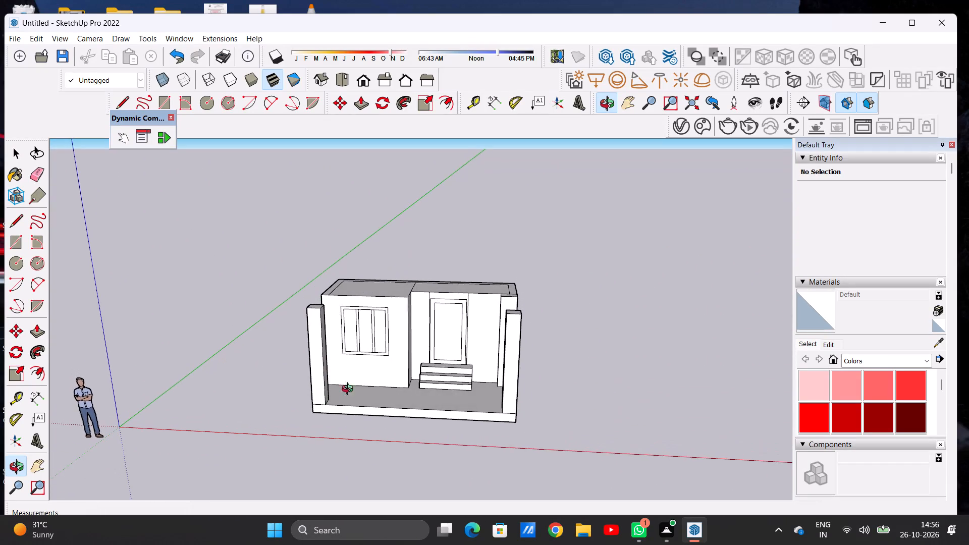
{"action": "scroll", "coordinate": [382, 358], "scroll_direction": "up", "scroll_amount": 6}
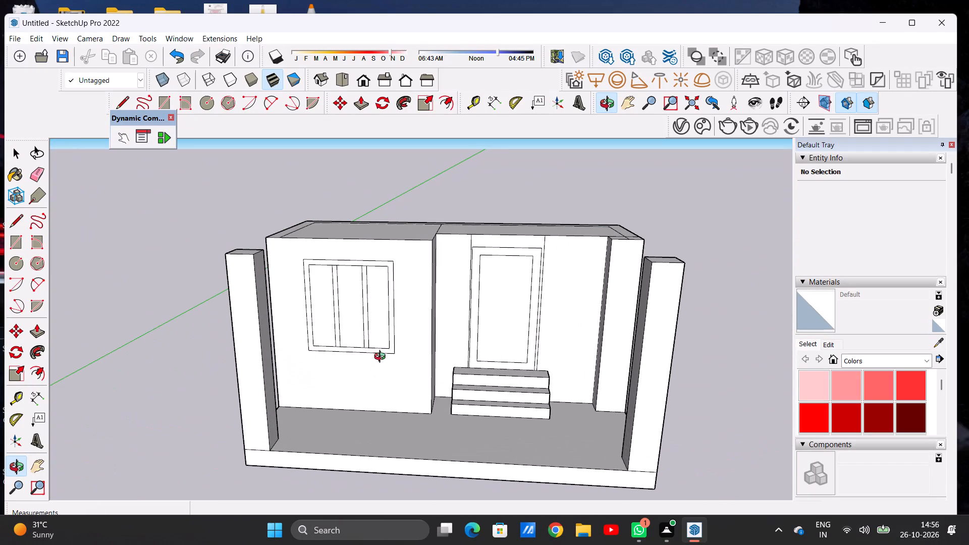
{"action": "scroll", "coordinate": [382, 358], "scroll_direction": "down", "scroll_amount": 6}
{"action": "left_click_drag", "start_coordinate": [496, 353], "coordinate": [356, 337]}
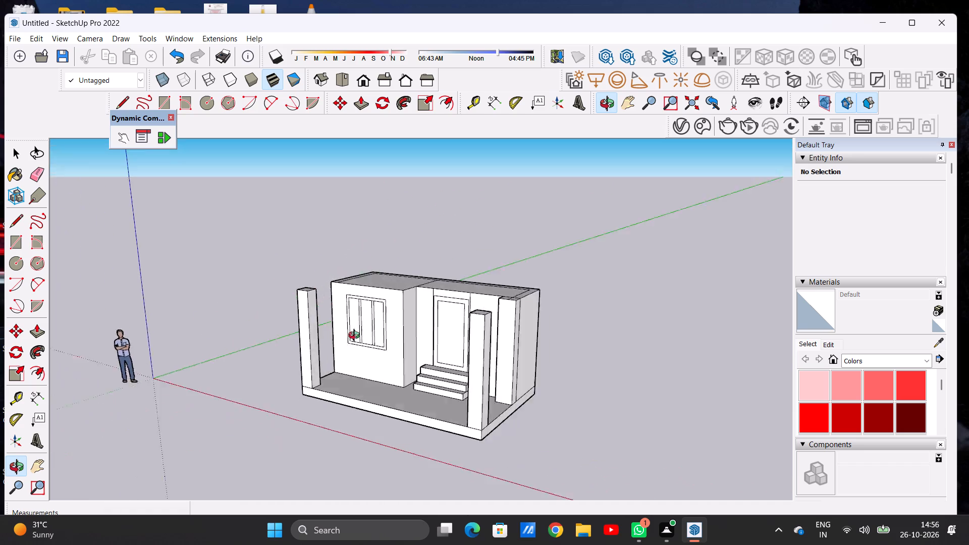
{"action": "left_click_drag", "start_coordinate": [356, 337], "coordinate": [471, 331]}
{"action": "left_click_drag", "start_coordinate": [253, 338], "coordinate": [439, 338]}
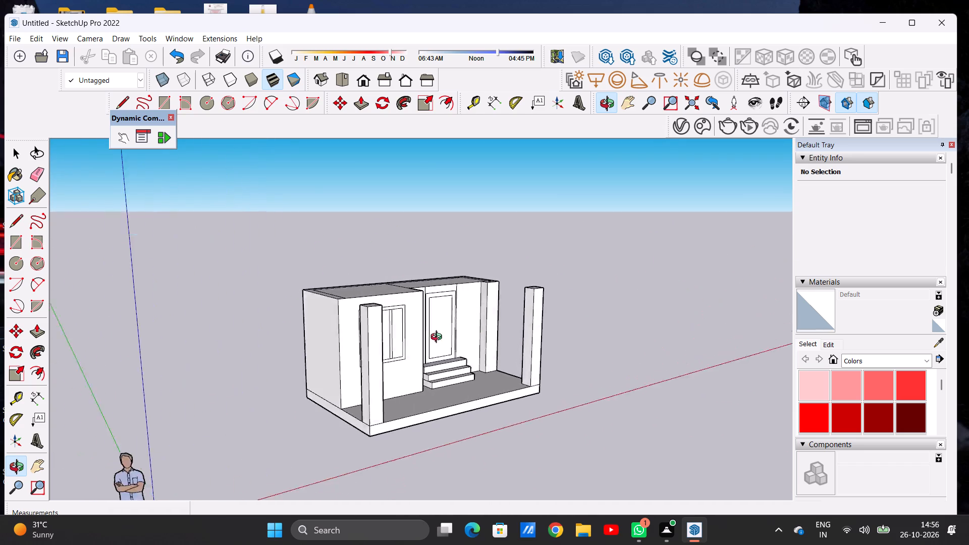
{"action": "left_click_drag", "start_coordinate": [439, 338], "coordinate": [288, 347]}
{"action": "scroll", "coordinate": [396, 349], "scroll_direction": "up", "scroll_amount": 4}
{"action": "left_click_drag", "start_coordinate": [433, 344], "coordinate": [280, 362]}
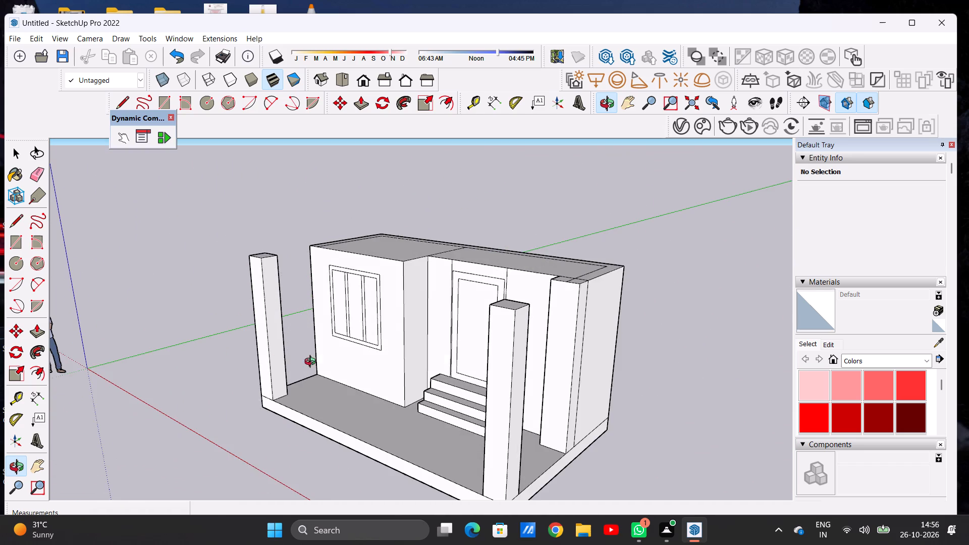
{"action": "left_click_drag", "start_coordinate": [469, 358], "coordinate": [319, 341]}
{"action": "left_click_drag", "start_coordinate": [488, 346], "coordinate": [319, 344]}
{"action": "left_click_drag", "start_coordinate": [237, 350], "coordinate": [439, 357]}
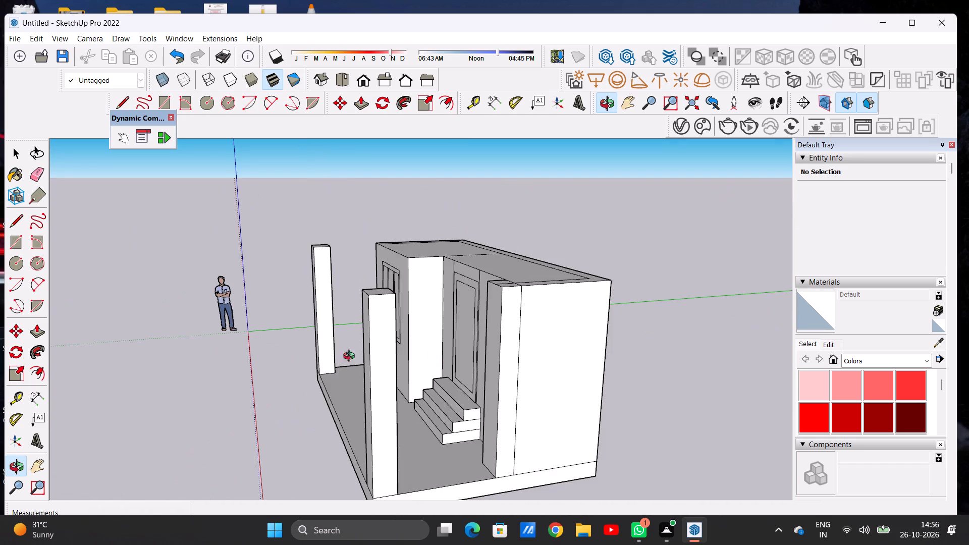
{"action": "left_click_drag", "start_coordinate": [286, 358], "coordinate": [531, 351]}
{"action": "scroll", "coordinate": [373, 346], "scroll_direction": "down", "scroll_amount": 6}
{"action": "scroll", "coordinate": [349, 325], "scroll_direction": "up", "scroll_amount": 6}
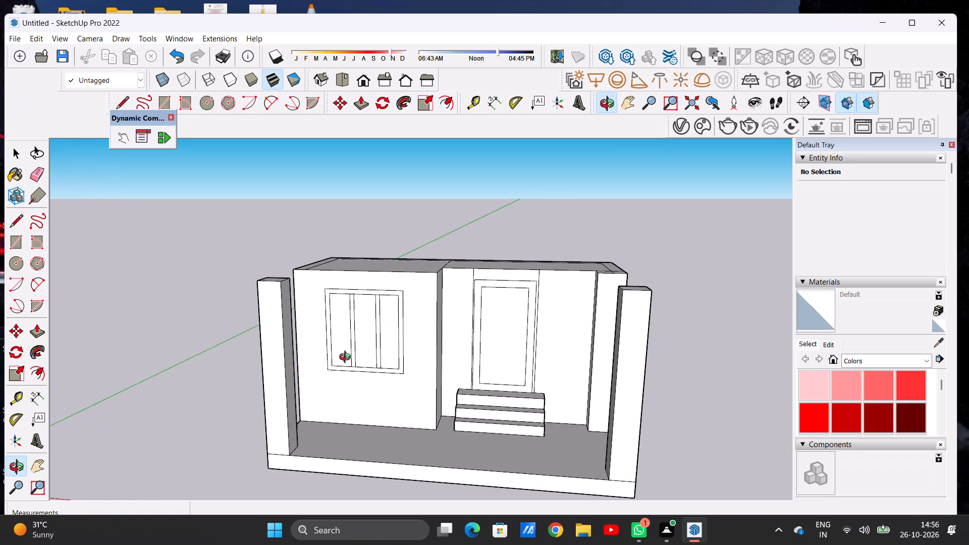
{"action": "left_click_drag", "start_coordinate": [351, 374], "coordinate": [385, 319]}
{"action": "scroll", "coordinate": [311, 353], "scroll_direction": "down", "scroll_amount": 8}
{"action": "left_click_drag", "start_coordinate": [333, 345], "coordinate": [336, 356]}
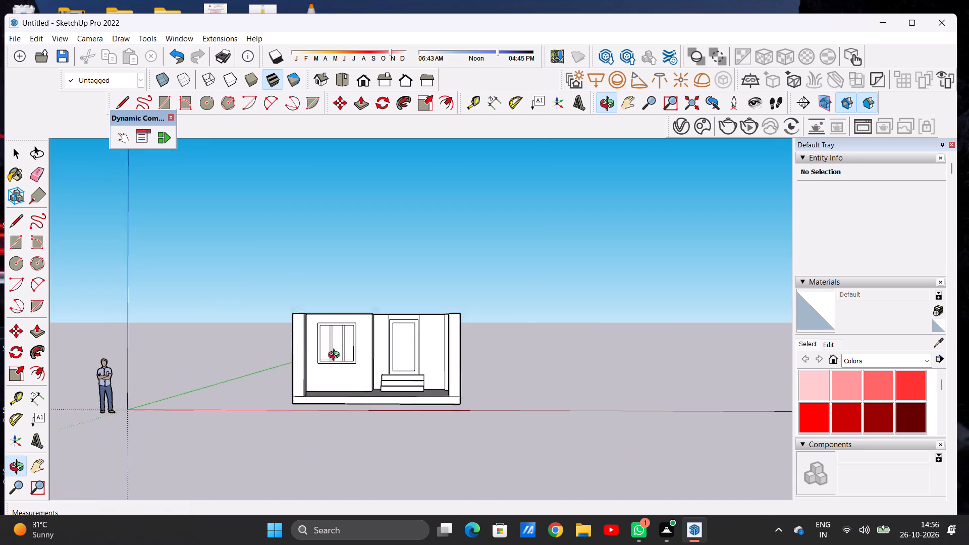
{"action": "left_click_drag", "start_coordinate": [336, 356], "coordinate": [338, 430]}
{"action": "left_click_drag", "start_coordinate": [374, 331], "coordinate": [325, 379]}
{"action": "scroll", "coordinate": [344, 329], "scroll_direction": "up", "scroll_amount": 9}
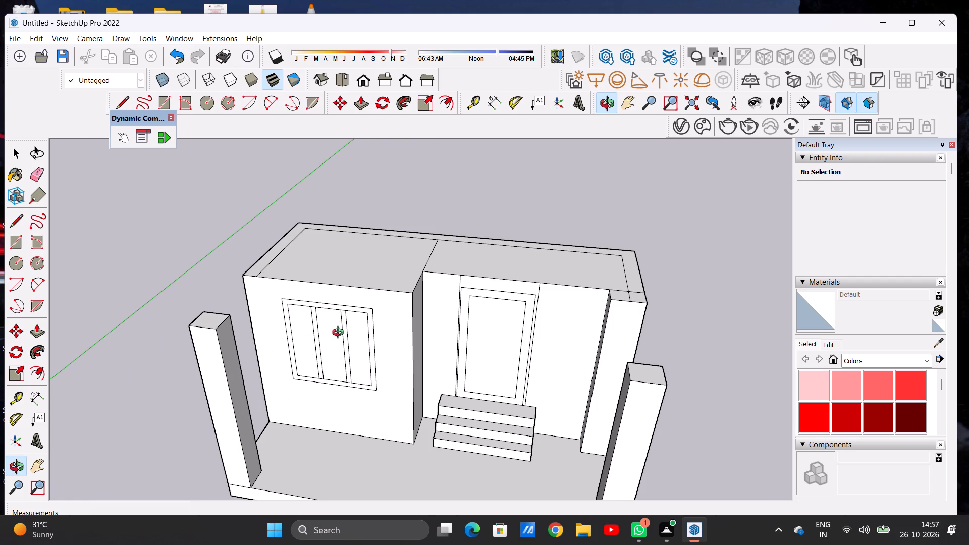
{"action": "scroll", "coordinate": [343, 337], "scroll_direction": "down", "scroll_amount": 7}
{"action": "scroll", "coordinate": [422, 348], "scroll_direction": "up", "scroll_amount": 6}
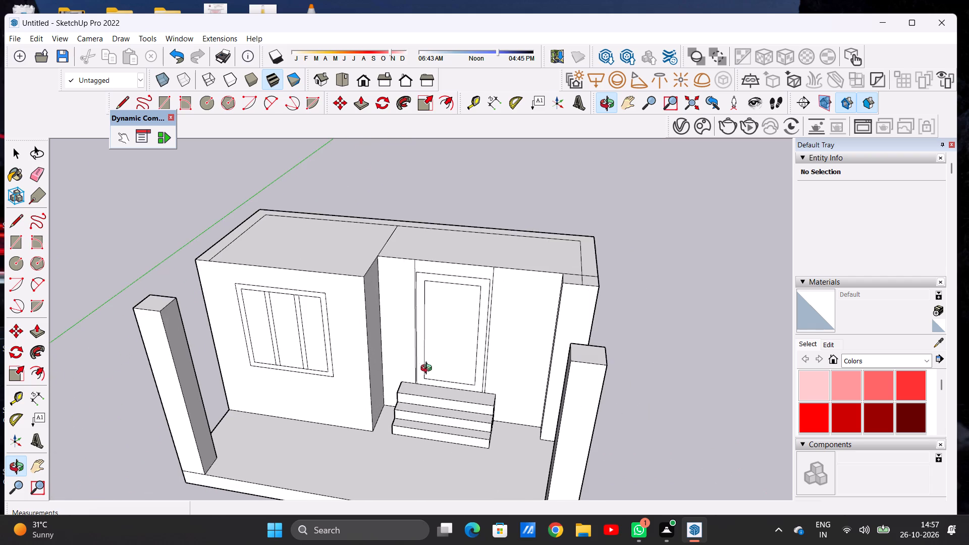
{"action": "left_click_drag", "start_coordinate": [428, 369], "coordinate": [425, 305]}
{"action": "scroll", "coordinate": [440, 331], "scroll_direction": "down", "scroll_amount": 8}
{"action": "left_click_drag", "start_coordinate": [459, 325], "coordinate": [434, 390]}
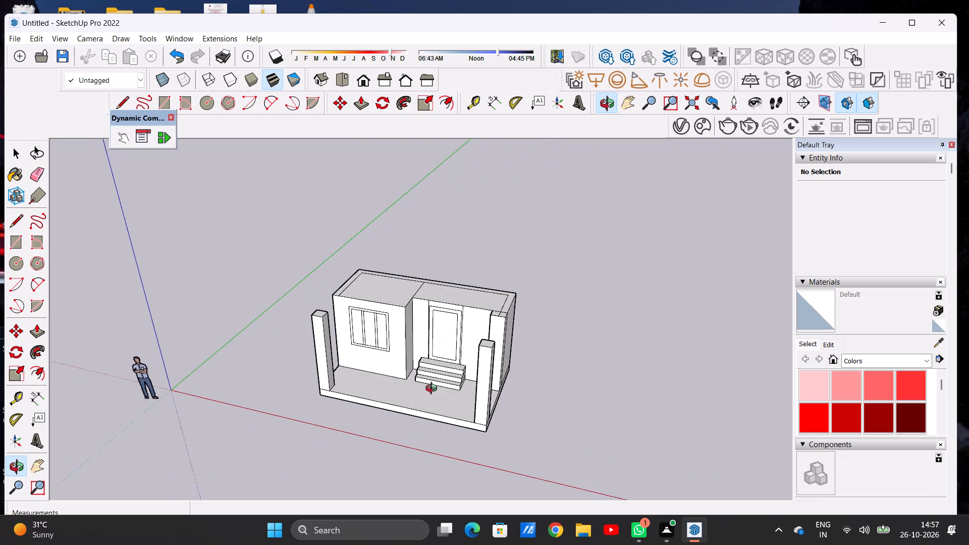
{"action": "left_click_drag", "start_coordinate": [434, 390], "coordinate": [433, 400]}
{"action": "scroll", "coordinate": [459, 313], "scroll_direction": "up", "scroll_amount": 6}
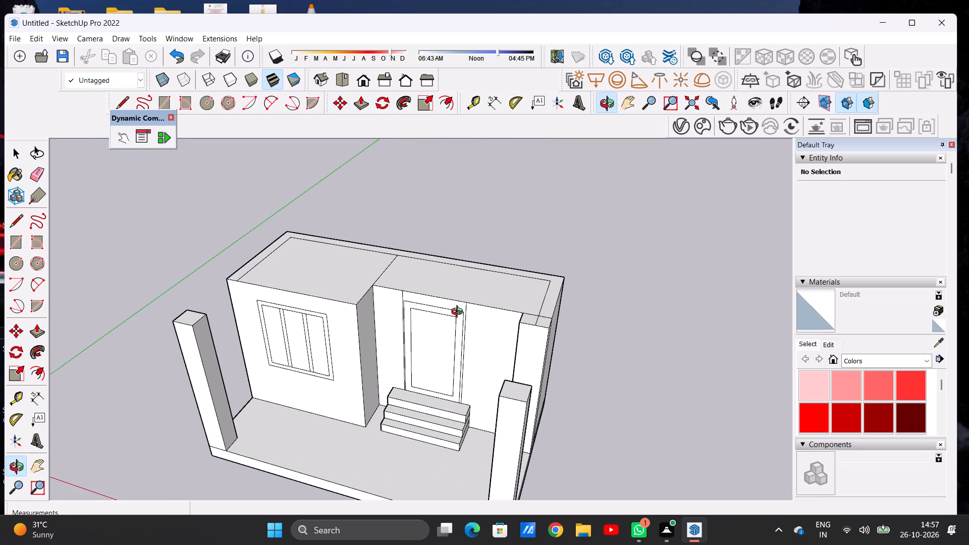
Push/Pull the roof face above the door section up by about 5 3/16".
{"action": "key", "text": "space"}
{"action": "type", "text": "P"}
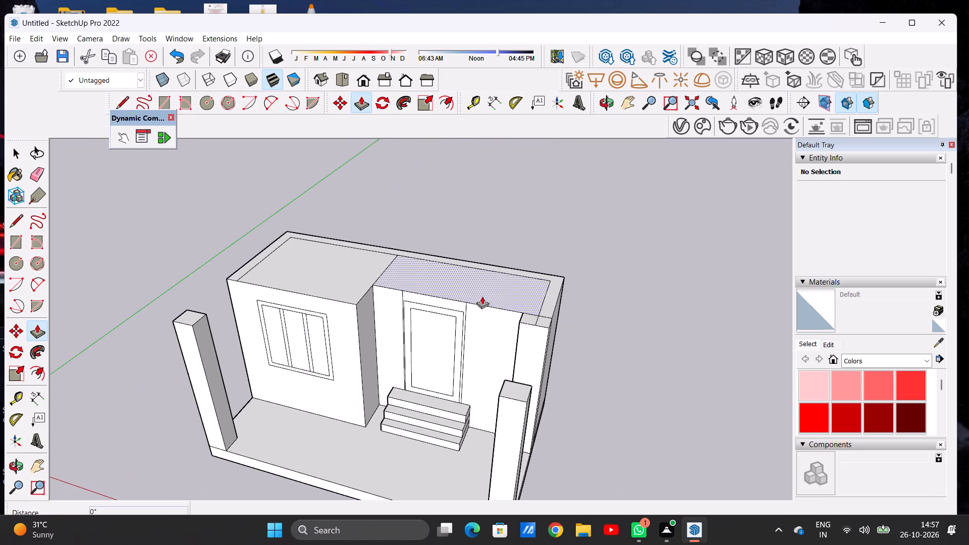
{"action": "left_click", "coordinate": [521, 287]}
{"action": "scroll", "coordinate": [532, 271], "scroll_direction": "up", "scroll_amount": 2}
{"action": "scroll", "coordinate": [532, 271], "scroll_direction": "down", "scroll_amount": 1}
{"action": "scroll", "coordinate": [532, 271], "scroll_direction": "up", "scroll_amount": 3}
{"action": "scroll", "coordinate": [532, 273], "scroll_direction": "down", "scroll_amount": 1}
{"action": "scroll", "coordinate": [532, 273], "scroll_direction": "up", "scroll_amount": 4}
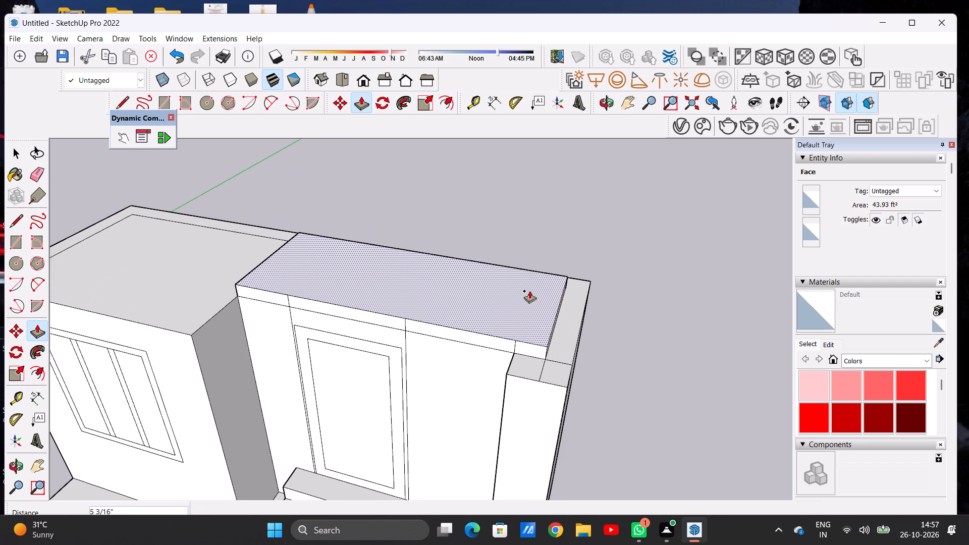
{"action": "left_click", "coordinate": [529, 287]}
{"action": "key", "text": "space"}
{"action": "scroll", "coordinate": [502, 298], "scroll_direction": "down", "scroll_amount": 2}
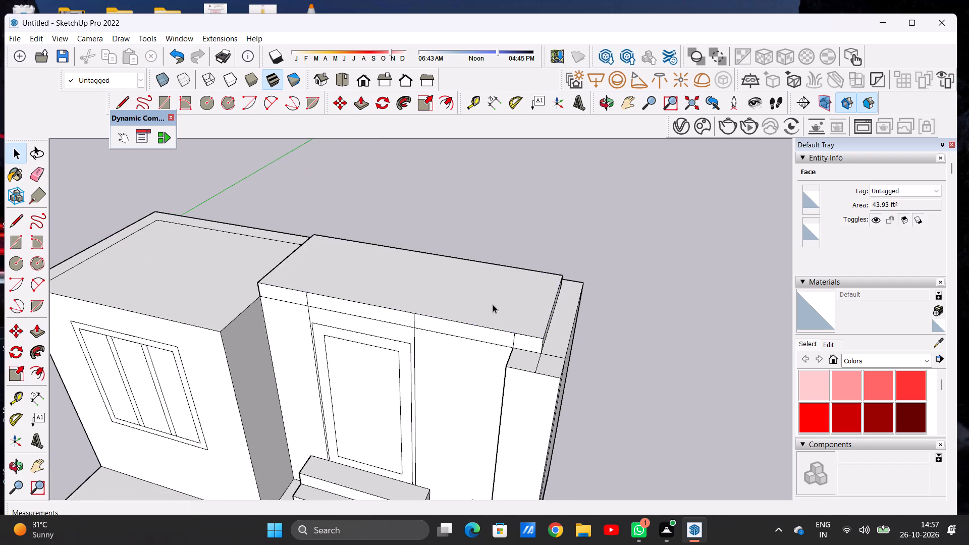
Erase the three leftover short vertical edges on the front face of the raised slab above the door.
{"action": "scroll", "coordinate": [493, 304], "scroll_direction": "down", "scroll_amount": 4}
{"action": "scroll", "coordinate": [413, 347], "scroll_direction": "up", "scroll_amount": 8}
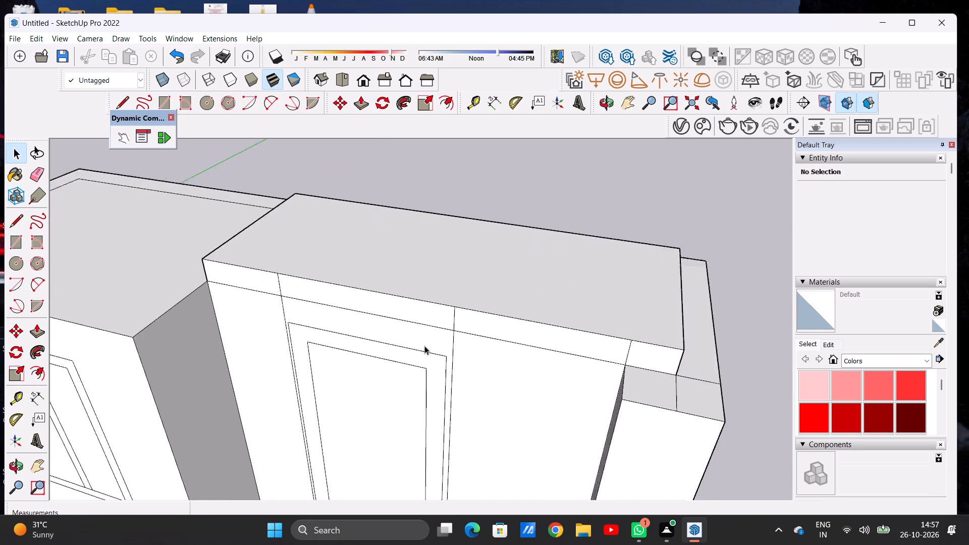
{"action": "scroll", "coordinate": [424, 346], "scroll_direction": "up", "scroll_amount": 3}
{"action": "key", "text": "e"}
{"action": "scroll", "coordinate": [385, 313], "scroll_direction": "up", "scroll_amount": 2}
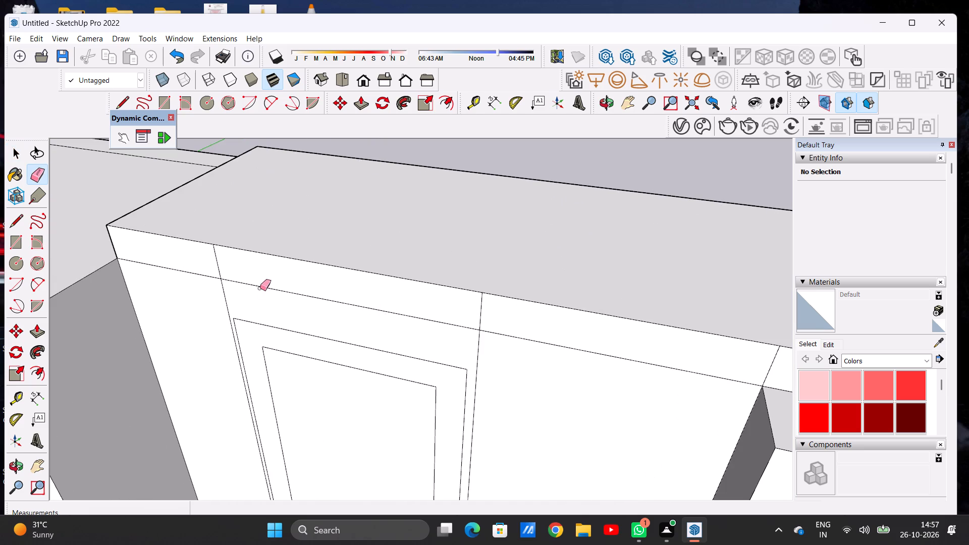
{"action": "left_click", "coordinate": [214, 260]}
{"action": "left_click", "coordinate": [216, 260]}
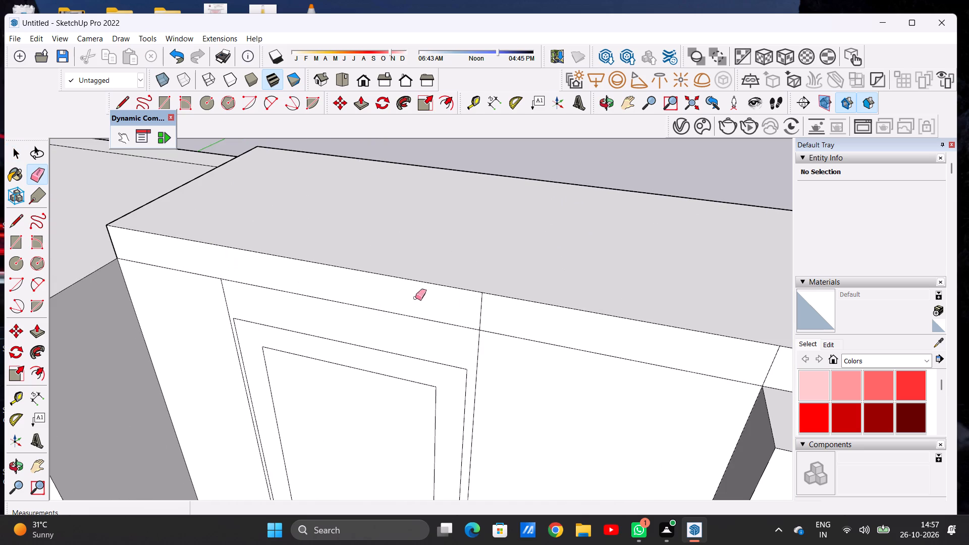
{"action": "left_click_drag", "start_coordinate": [486, 308], "coordinate": [467, 307]}
{"action": "scroll", "coordinate": [456, 310], "scroll_direction": "down", "scroll_amount": 5}
{"action": "scroll", "coordinate": [456, 310], "scroll_direction": "up", "scroll_amount": 1}
{"action": "scroll", "coordinate": [461, 305], "scroll_direction": "down", "scroll_amount": 4}
{"action": "scroll", "coordinate": [579, 346], "scroll_direction": "up", "scroll_amount": 3}
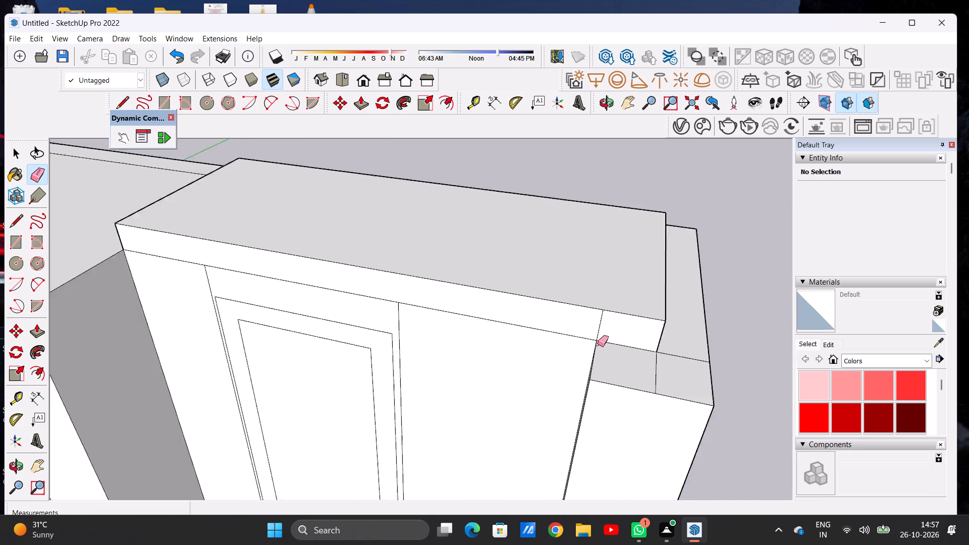
{"action": "scroll", "coordinate": [598, 344], "scroll_direction": "up", "scroll_amount": 9}
{"action": "left_click_drag", "start_coordinate": [606, 323], "coordinate": [588, 322]}
{"action": "scroll", "coordinate": [578, 328], "scroll_direction": "down", "scroll_amount": 10}
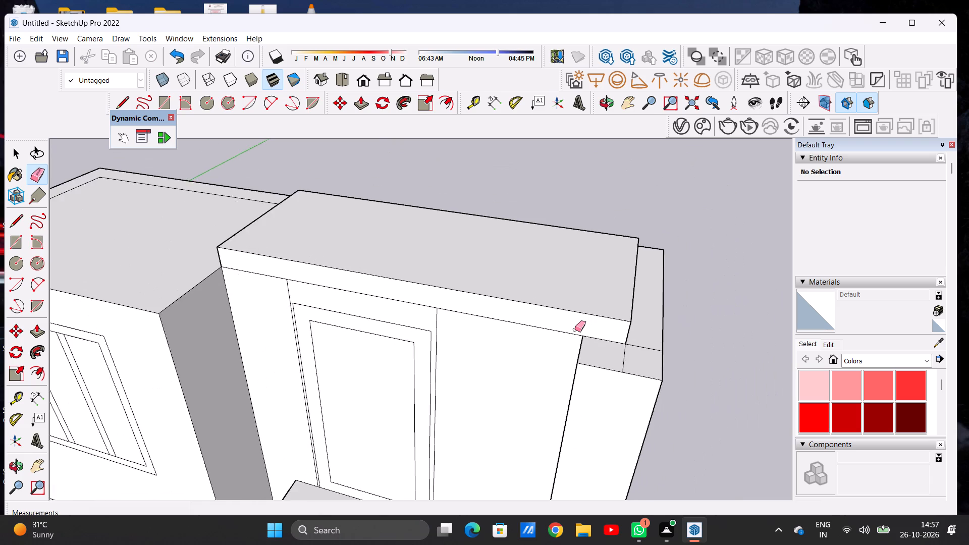
{"action": "scroll", "coordinate": [575, 330], "scroll_direction": "down", "scroll_amount": 1}
{"action": "key", "text": "space"}
Push/Pull the raised slab's front face out over the porch about 7' 5 3/4", flush with the door-side front column's outer face.
{"action": "left_click", "coordinate": [603, 108]}
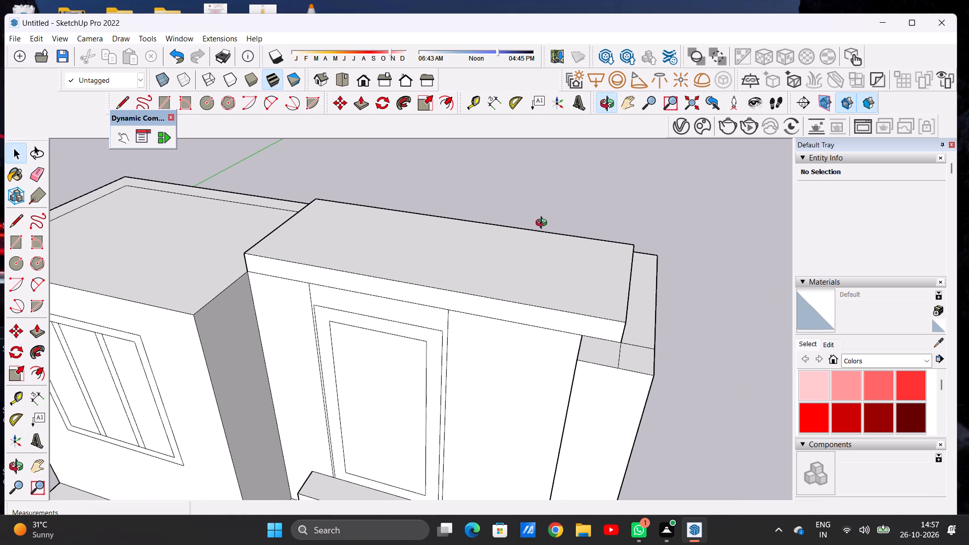
{"action": "scroll", "coordinate": [533, 252], "scroll_direction": "down", "scroll_amount": 8}
{"action": "left_click_drag", "start_coordinate": [565, 319], "coordinate": [512, 317]}
{"action": "scroll", "coordinate": [543, 258], "scroll_direction": "down", "scroll_amount": 5}
{"action": "scroll", "coordinate": [561, 301], "scroll_direction": "up", "scroll_amount": 3}
{"action": "scroll", "coordinate": [561, 303], "scroll_direction": "down", "scroll_amount": 1}
{"action": "scroll", "coordinate": [561, 304], "scroll_direction": "up", "scroll_amount": 9}
{"action": "left_click_drag", "start_coordinate": [535, 269], "coordinate": [540, 307]}
{"action": "scroll", "coordinate": [521, 249], "scroll_direction": "down", "scroll_amount": 5}
{"action": "scroll", "coordinate": [521, 249], "scroll_direction": "up", "scroll_amount": 1}
{"action": "scroll", "coordinate": [521, 249], "scroll_direction": "down", "scroll_amount": 2}
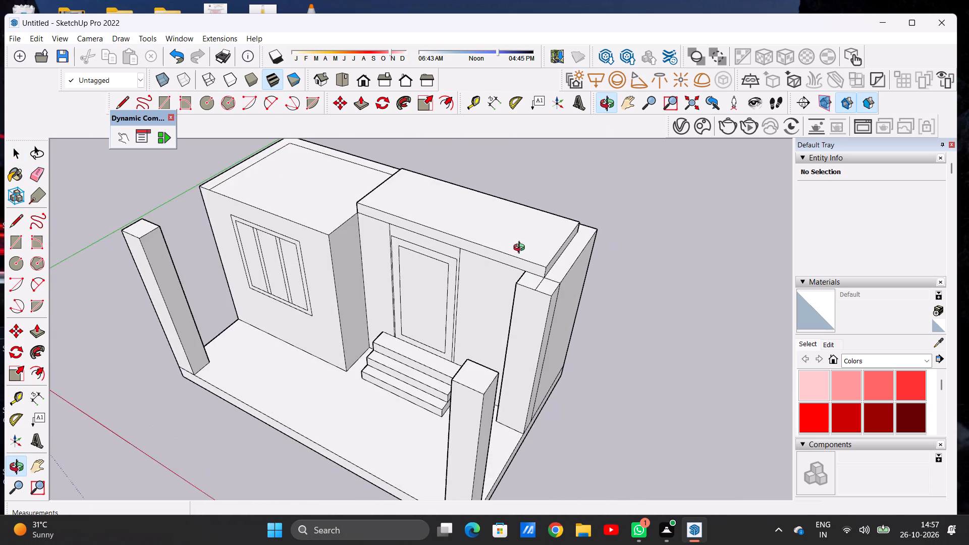
{"action": "scroll", "coordinate": [521, 249], "scroll_direction": "down", "scroll_amount": 5}
{"action": "scroll", "coordinate": [547, 280], "scroll_direction": "up", "scroll_amount": 4}
{"action": "scroll", "coordinate": [547, 281], "scroll_direction": "down", "scroll_amount": 1}
{"action": "scroll", "coordinate": [547, 281], "scroll_direction": "up", "scroll_amount": 5}
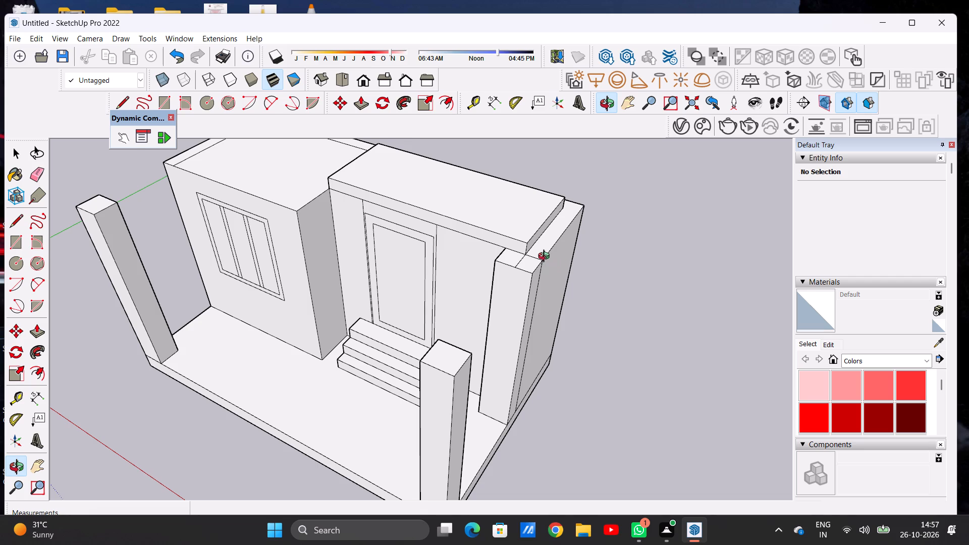
{"action": "scroll", "coordinate": [546, 257], "scroll_direction": "up", "scroll_amount": 1}
{"action": "key", "text": "space"}
{"action": "key", "text": "p"}
{"action": "scroll", "coordinate": [528, 238], "scroll_direction": "up", "scroll_amount": 4}
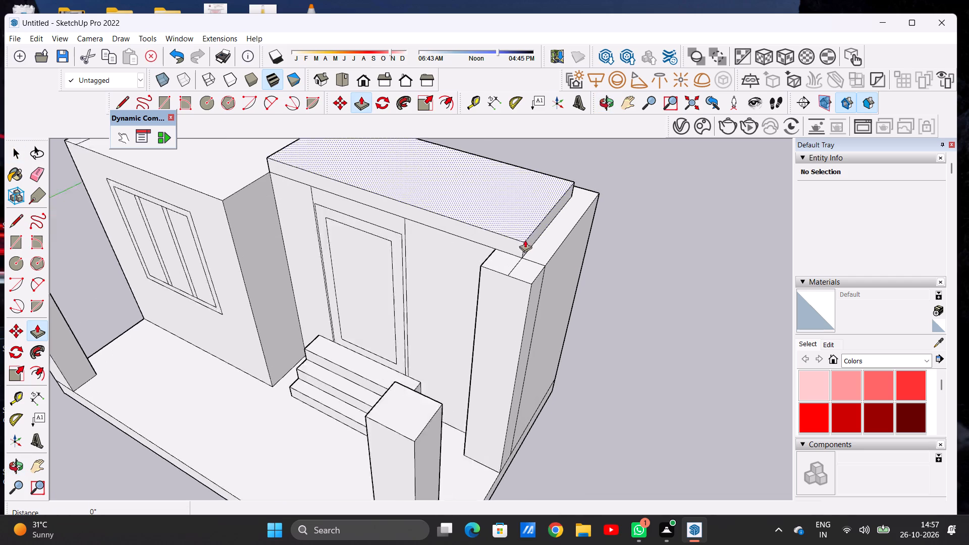
{"action": "scroll", "coordinate": [525, 240], "scroll_direction": "up", "scroll_amount": 2}
{"action": "left_click", "coordinate": [504, 246]}
{"action": "scroll", "coordinate": [479, 272], "scroll_direction": "down", "scroll_amount": 12}
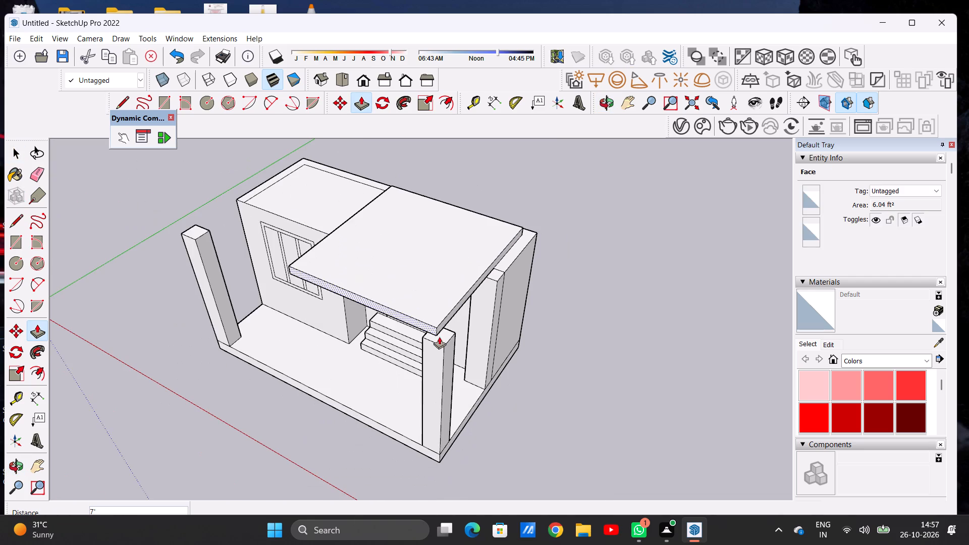
{"action": "scroll", "coordinate": [439, 338], "scroll_direction": "down", "scroll_amount": 1}
{"action": "scroll", "coordinate": [439, 339], "scroll_direction": "up", "scroll_amount": 1}
{"action": "scroll", "coordinate": [438, 339], "scroll_direction": "down", "scroll_amount": 1}
{"action": "scroll", "coordinate": [438, 339], "scroll_direction": "up", "scroll_amount": 8}
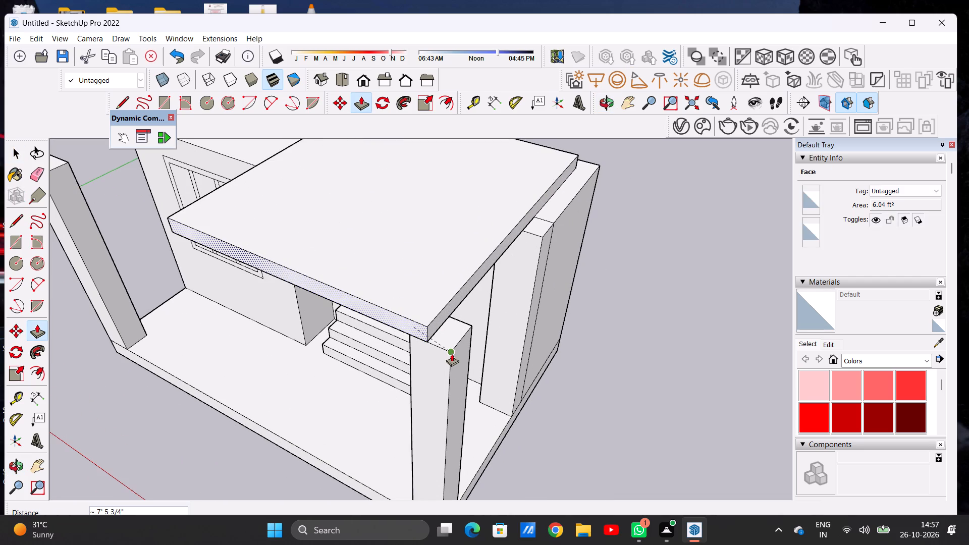
{"action": "left_click", "coordinate": [452, 354]}
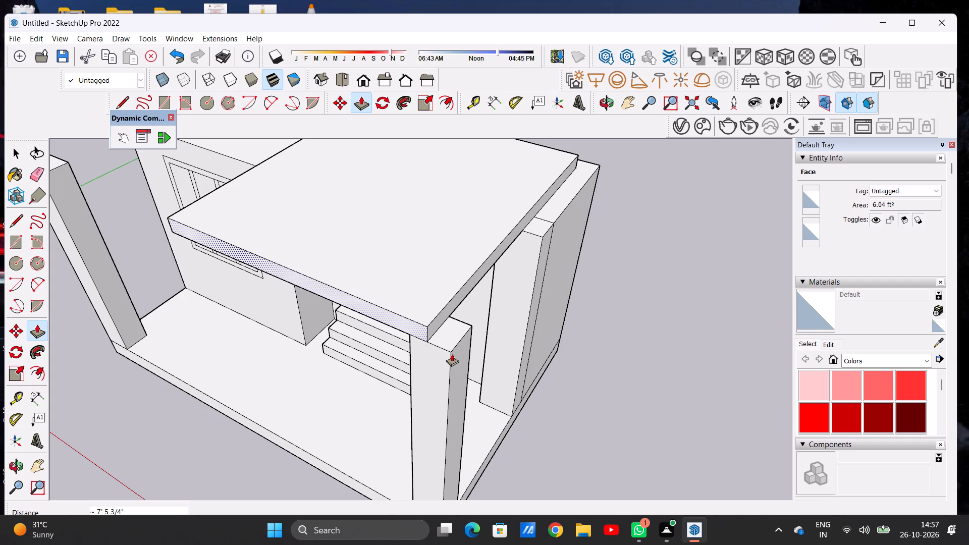
{"action": "scroll", "coordinate": [452, 354], "scroll_direction": "down", "scroll_amount": 9}
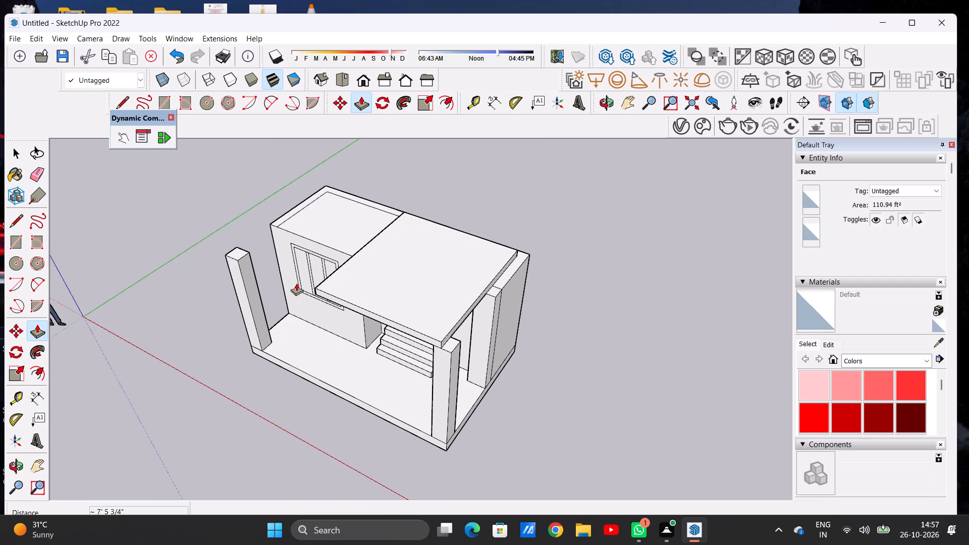
{"action": "scroll", "coordinate": [314, 247], "scroll_direction": "up", "scroll_amount": 8}
{"action": "key", "text": "space"}
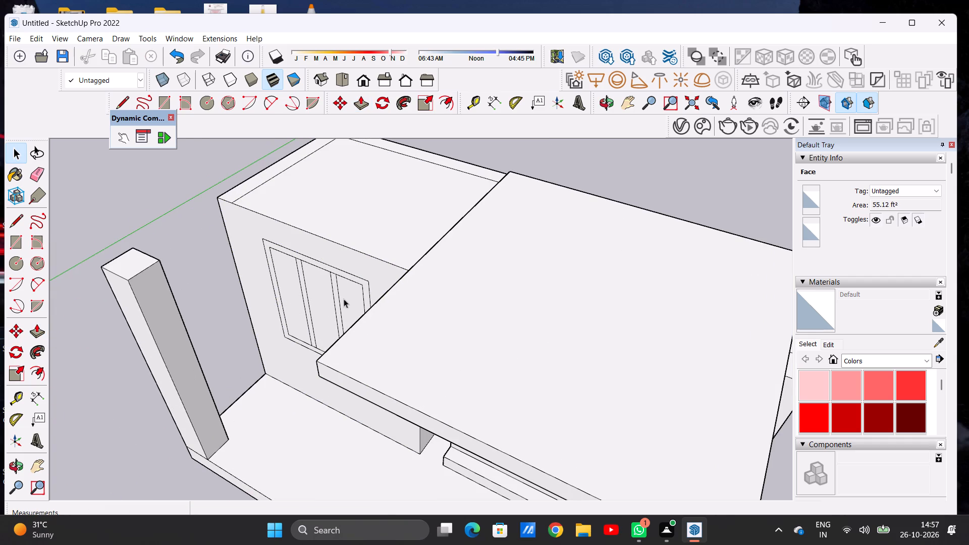
Push/Pull the porch slab's window-side face about 7' 8 5/8" across to the inner corner of the window-side front column.
{"action": "left_click", "coordinate": [604, 104]}
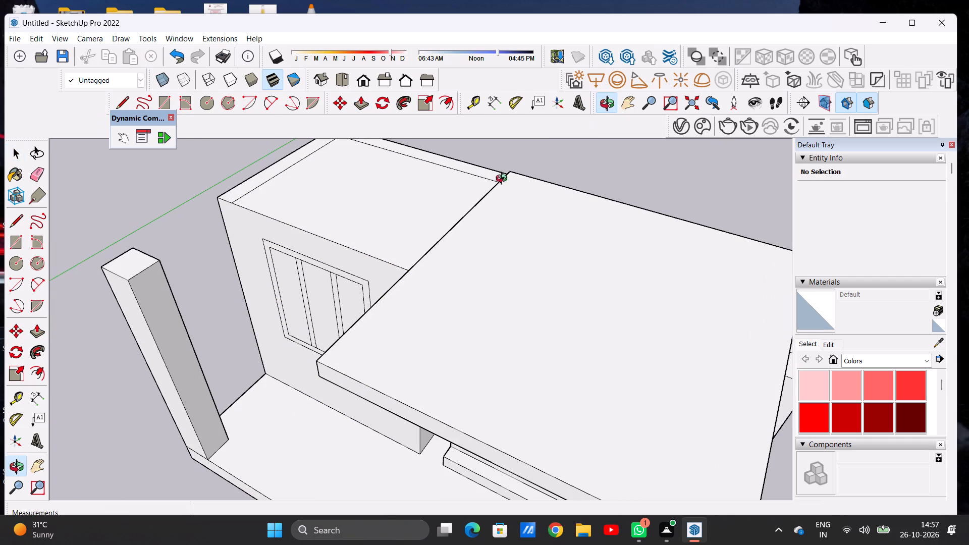
{"action": "left_click_drag", "start_coordinate": [351, 281], "coordinate": [556, 225]}
{"action": "scroll", "coordinate": [442, 244], "scroll_direction": "down", "scroll_amount": 6}
{"action": "scroll", "coordinate": [481, 250], "scroll_direction": "up", "scroll_amount": 6}
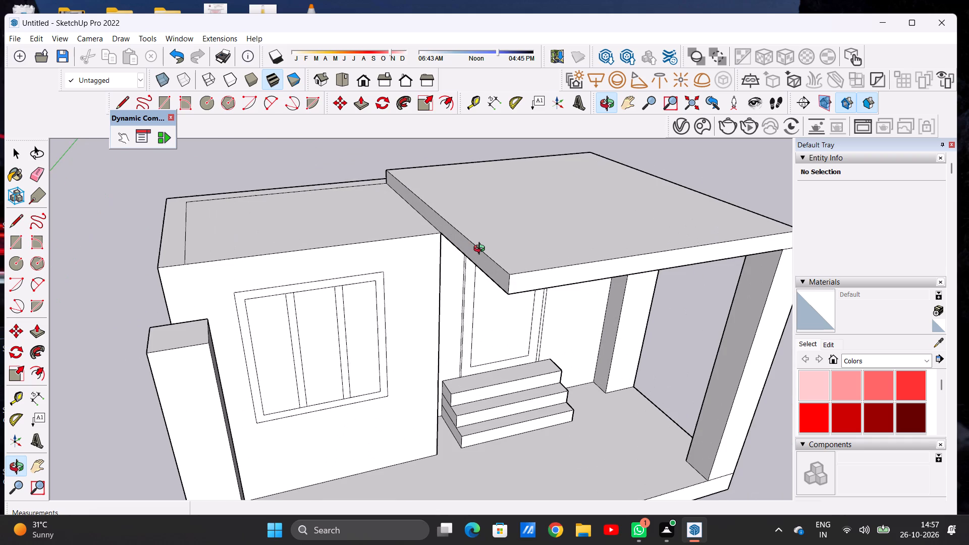
{"action": "key", "text": "p"}
{"action": "left_click", "coordinate": [491, 263]}
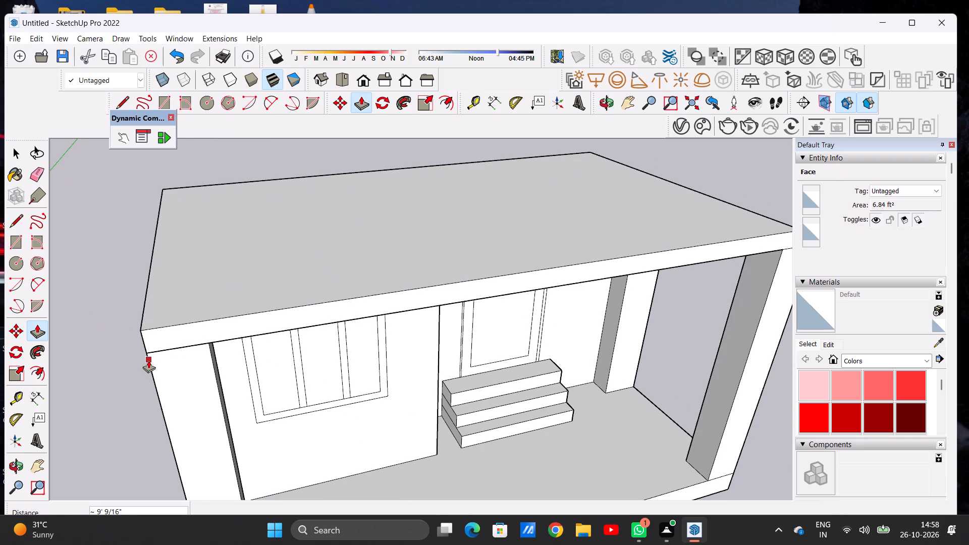
{"action": "left_click", "coordinate": [210, 348]}
{"action": "key", "text": "space"}
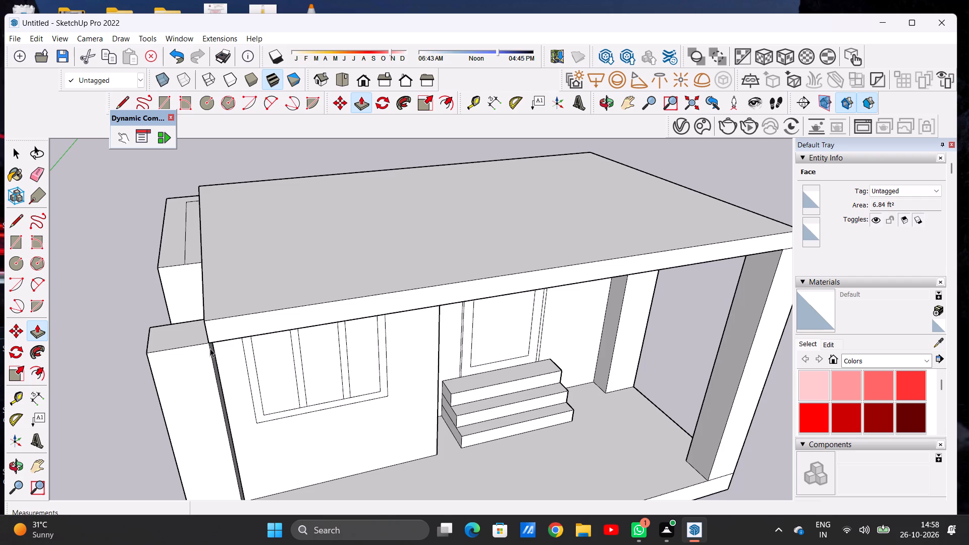
Examine how the porch roof slab sits over the front columns and side walls from the front and both sides.
{"action": "scroll", "coordinate": [240, 384], "scroll_direction": "down", "scroll_amount": 7}
{"action": "scroll", "coordinate": [233, 373], "scroll_direction": "up", "scroll_amount": 1}
{"action": "scroll", "coordinate": [286, 335], "scroll_direction": "down", "scroll_amount": 3}
{"action": "scroll", "coordinate": [529, 303], "scroll_direction": "down", "scroll_amount": 1}
{"action": "scroll", "coordinate": [529, 303], "scroll_direction": "up", "scroll_amount": 3}
{"action": "scroll", "coordinate": [529, 303], "scroll_direction": "down", "scroll_amount": 1}
{"action": "scroll", "coordinate": [529, 303], "scroll_direction": "up", "scroll_amount": 1}
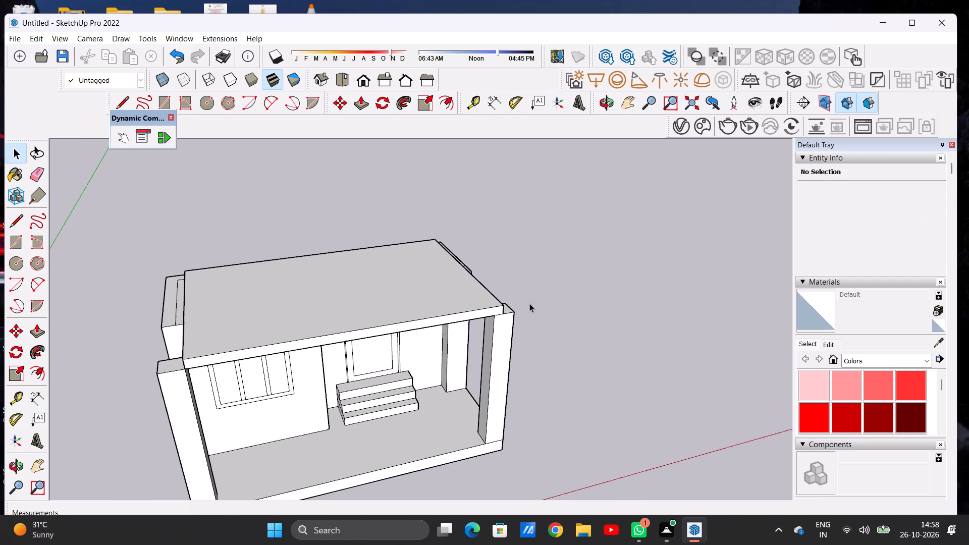
{"action": "left_click", "coordinate": [601, 102]}
{"action": "left_click_drag", "start_coordinate": [585, 259], "coordinate": [558, 261]}
{"action": "left_click_drag", "start_coordinate": [539, 282], "coordinate": [319, 304]}
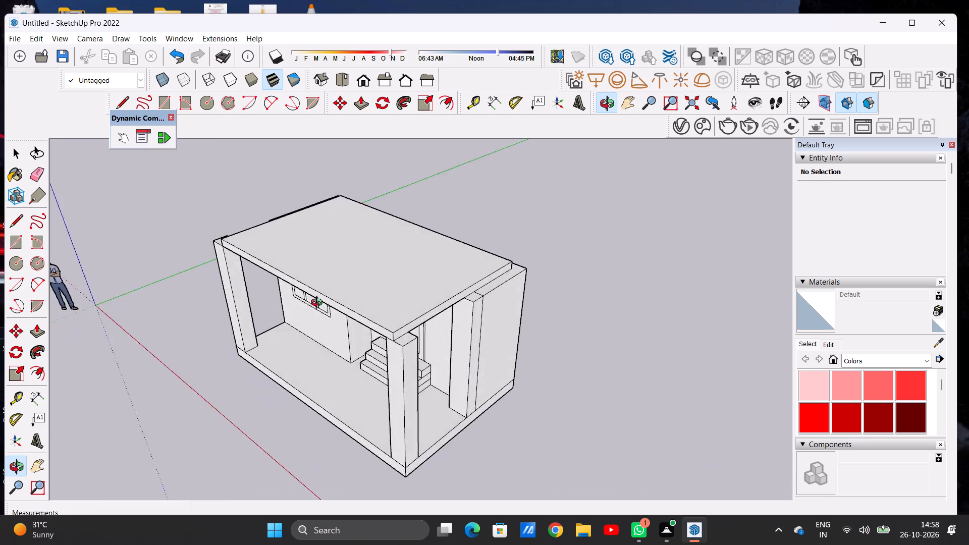
{"action": "left_click_drag", "start_coordinate": [319, 304], "coordinate": [557, 316]}
{"action": "left_click_drag", "start_coordinate": [313, 323], "coordinate": [456, 299]}
{"action": "scroll", "coordinate": [472, 254], "scroll_direction": "down", "scroll_amount": 7}
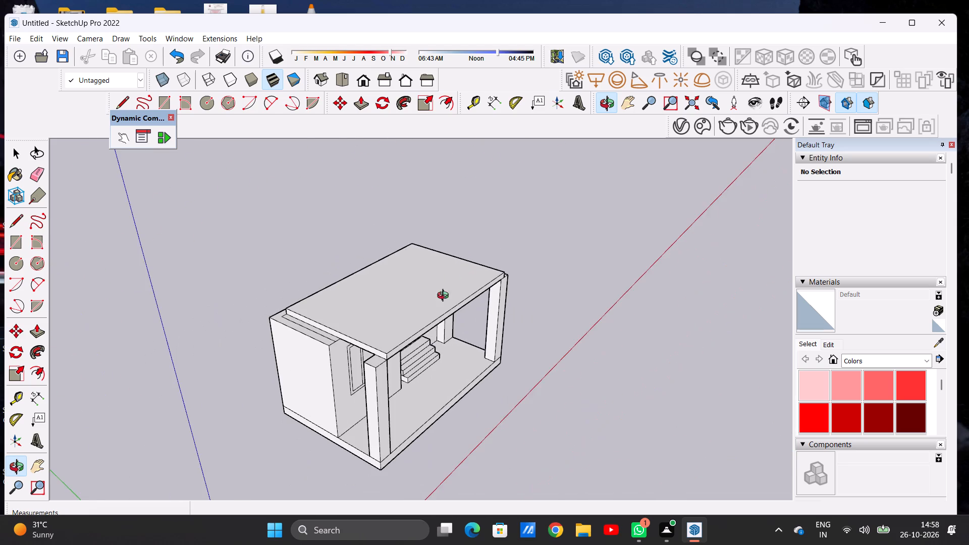
{"action": "scroll", "coordinate": [402, 344], "scroll_direction": "up", "scroll_amount": 5}
{"action": "scroll", "coordinate": [427, 290], "scroll_direction": "down", "scroll_amount": 3}
{"action": "left_click_drag", "start_coordinate": [556, 293], "coordinate": [378, 295]}
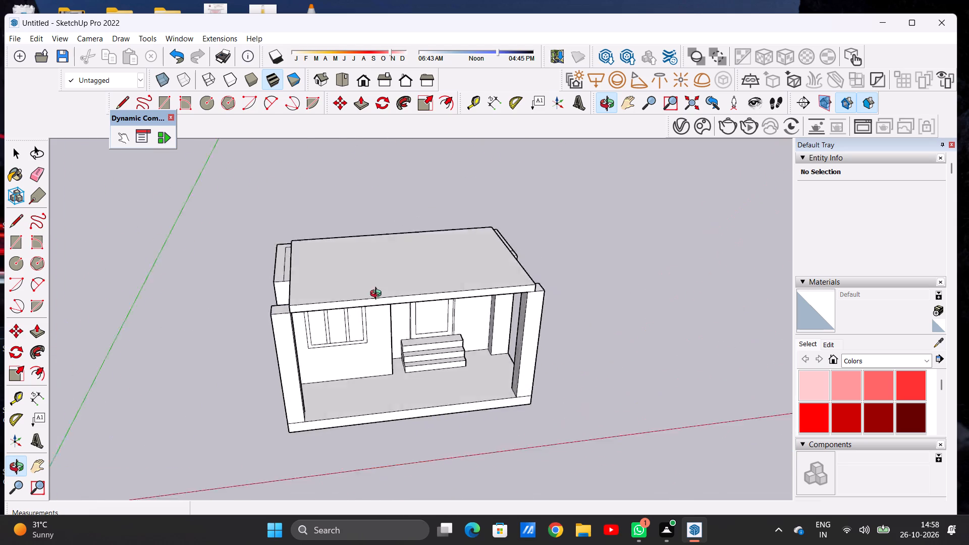
{"action": "left_click_drag", "start_coordinate": [378, 295], "coordinate": [549, 290]}
Push/Pull the slab's window-side face outward about 6 7/8" to the end of the line on top of the window-side wall.
{"action": "scroll", "coordinate": [343, 327], "scroll_direction": "up", "scroll_amount": 5}
{"action": "scroll", "coordinate": [343, 327], "scroll_direction": "down", "scroll_amount": 1}
{"action": "scroll", "coordinate": [343, 327], "scroll_direction": "up", "scroll_amount": 1}
{"action": "left_click_drag", "start_coordinate": [322, 312], "coordinate": [332, 345]}
{"action": "scroll", "coordinate": [384, 257], "scroll_direction": "down", "scroll_amount": 5}
{"action": "scroll", "coordinate": [369, 305], "scroll_direction": "up", "scroll_amount": 13}
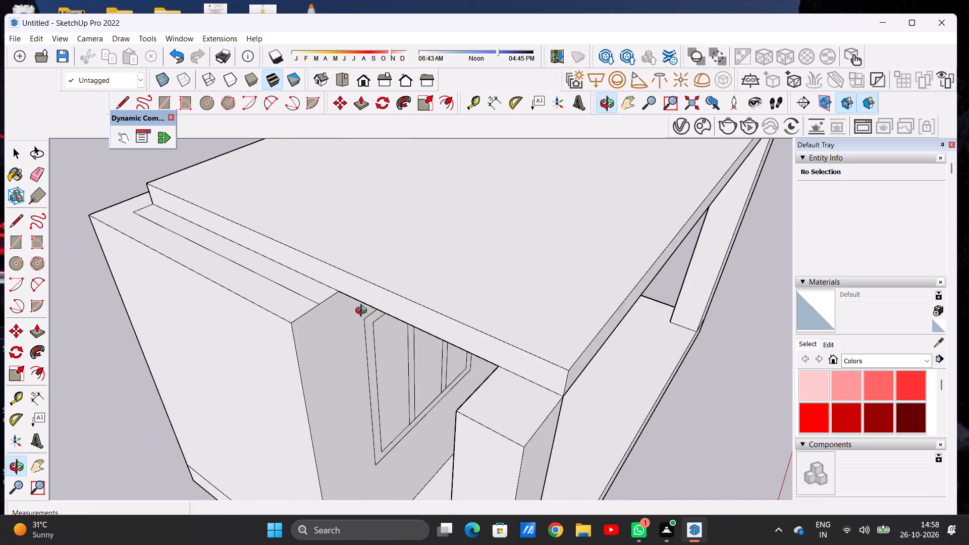
{"action": "scroll", "coordinate": [363, 312], "scroll_direction": "up", "scroll_amount": 6}
{"action": "key", "text": "p"}
{"action": "scroll", "coordinate": [364, 297], "scroll_direction": "up", "scroll_amount": 4}
{"action": "left_click", "coordinate": [357, 282]}
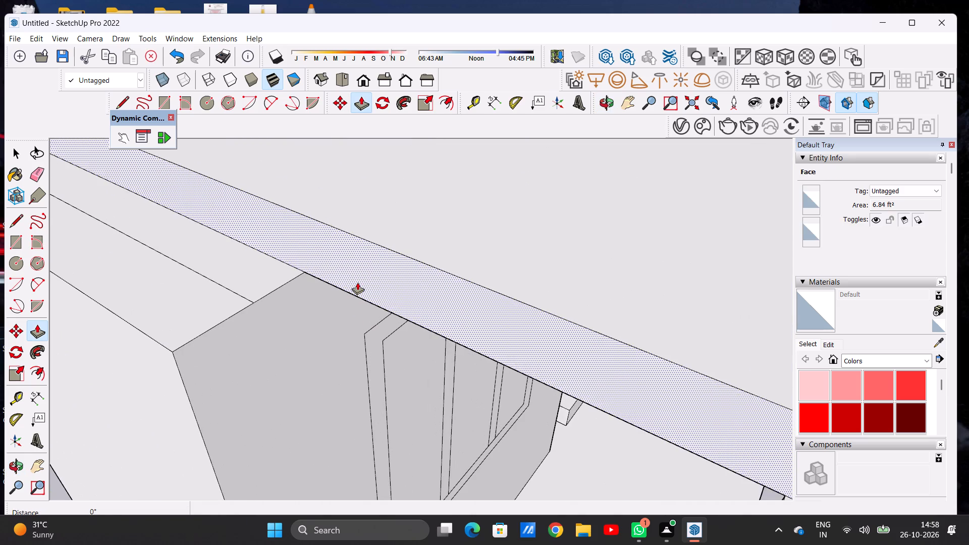
{"action": "left_click", "coordinate": [255, 303]}
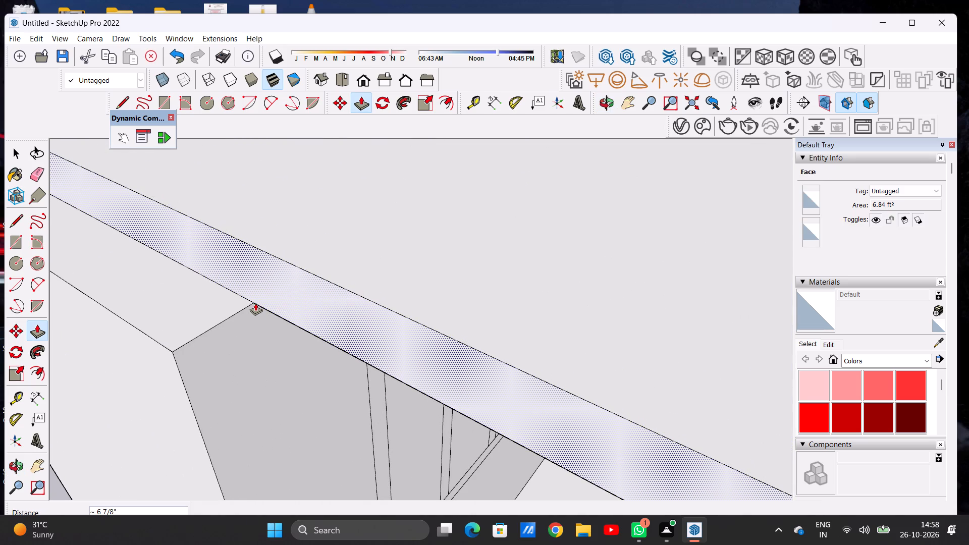
{"action": "key", "text": "space"}
Push/Pull the slab's window-side face outward about 9 1/8", flush with the outer face of the window-side front column.
{"action": "scroll", "coordinate": [327, 312], "scroll_direction": "down", "scroll_amount": 20}
{"action": "scroll", "coordinate": [327, 312], "scroll_direction": "down", "scroll_amount": 3}
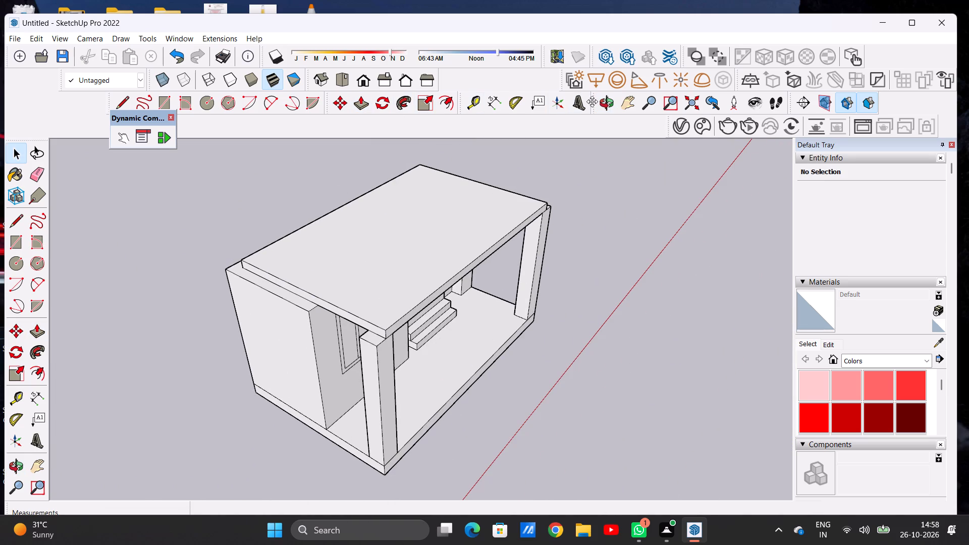
{"action": "left_click", "coordinate": [608, 112]}
{"action": "left_click_drag", "start_coordinate": [583, 237], "coordinate": [324, 220]}
{"action": "left_click_drag", "start_coordinate": [324, 220], "coordinate": [346, 186]}
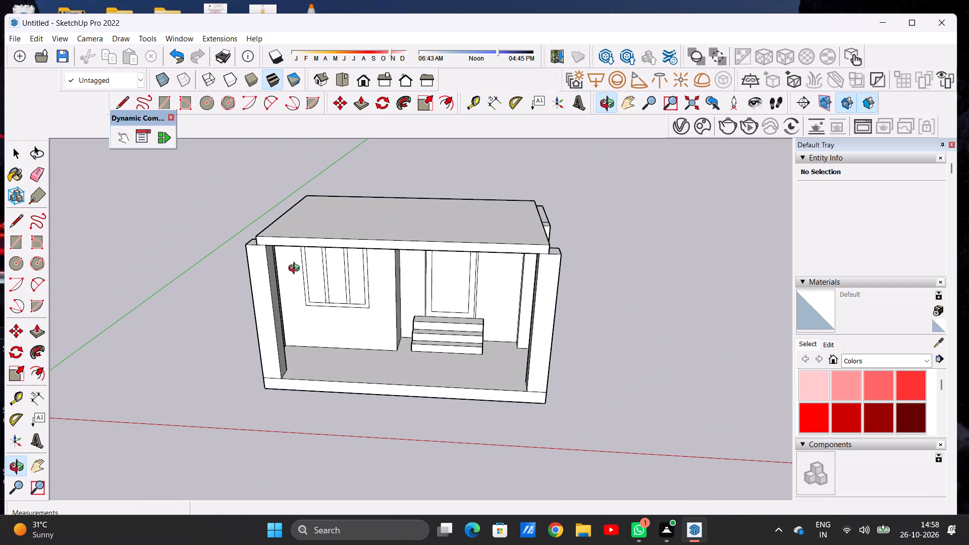
{"action": "left_click_drag", "start_coordinate": [272, 275], "coordinate": [525, 267]}
{"action": "scroll", "coordinate": [418, 216], "scroll_direction": "down", "scroll_amount": 5}
{"action": "left_click_drag", "start_coordinate": [383, 246], "coordinate": [361, 265]}
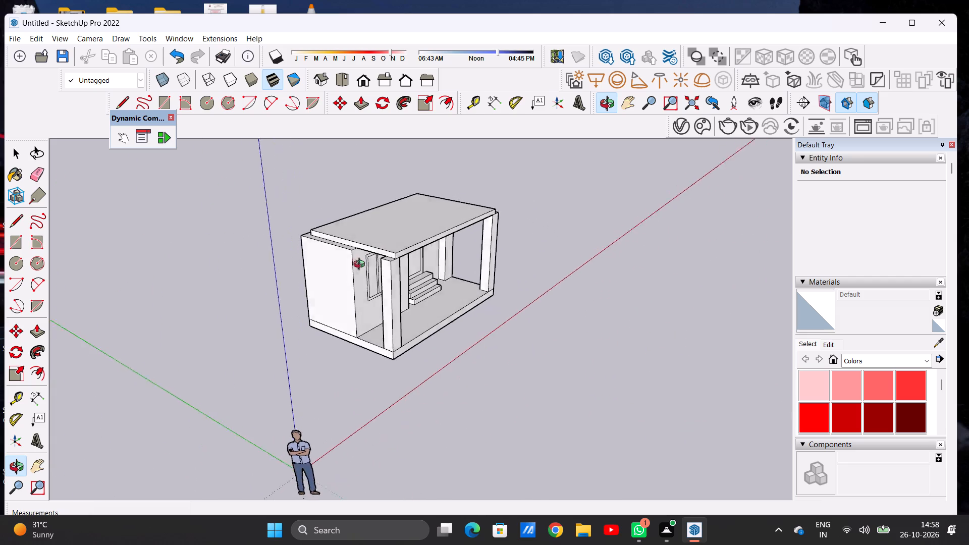
{"action": "left_click_drag", "start_coordinate": [361, 265], "coordinate": [335, 284]}
{"action": "scroll", "coordinate": [394, 272], "scroll_direction": "up", "scroll_amount": 1}
{"action": "scroll", "coordinate": [394, 272], "scroll_direction": "down", "scroll_amount": 1}
{"action": "scroll", "coordinate": [393, 272], "scroll_direction": "up", "scroll_amount": 15}
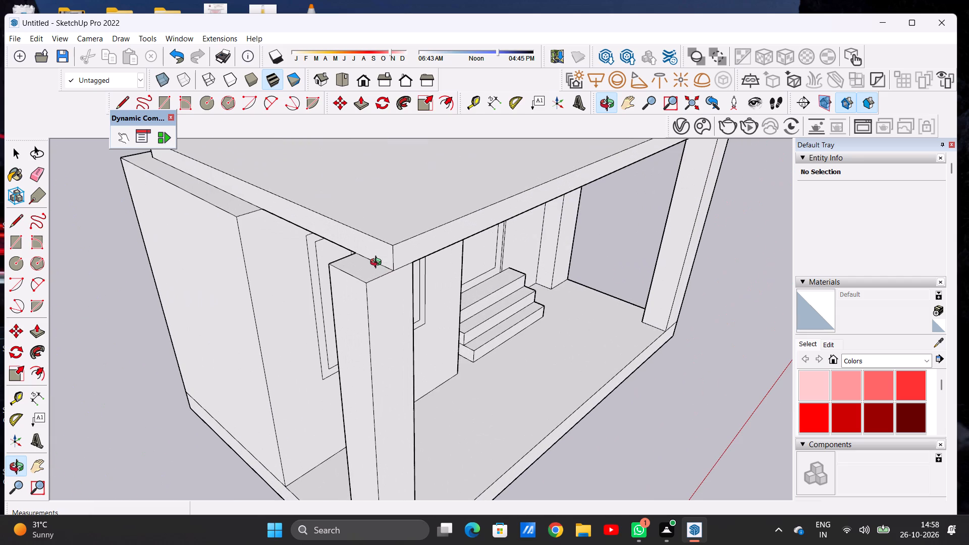
{"action": "key", "text": "space"}
{"action": "key", "text": "p"}
{"action": "scroll", "coordinate": [388, 248], "scroll_direction": "up", "scroll_amount": 6}
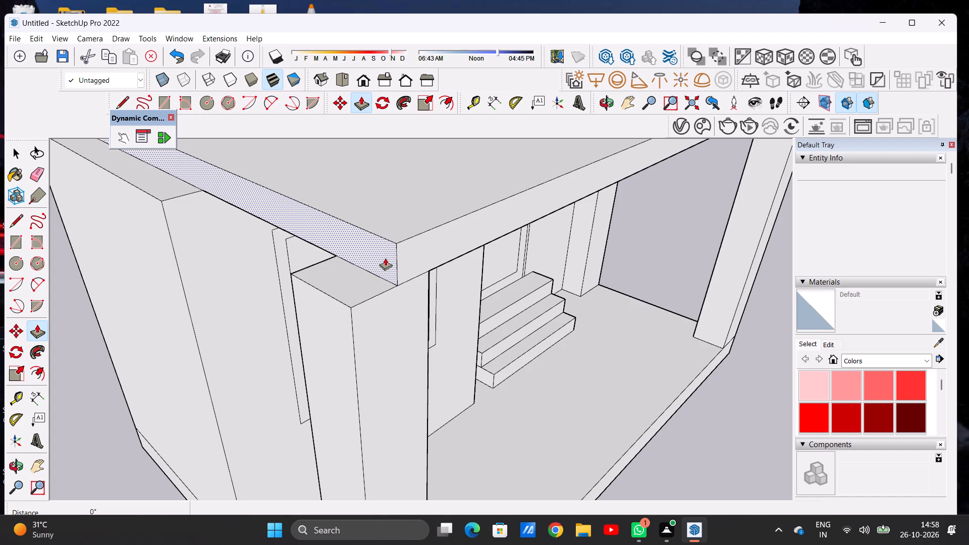
{"action": "left_click", "coordinate": [385, 258]}
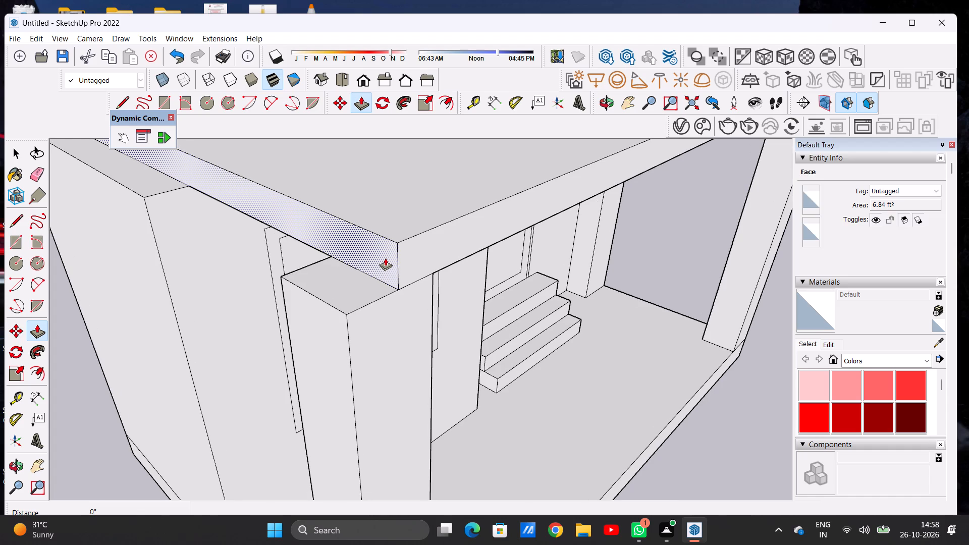
{"action": "left_click", "coordinate": [343, 324]}
{"action": "left_click", "coordinate": [334, 293]}
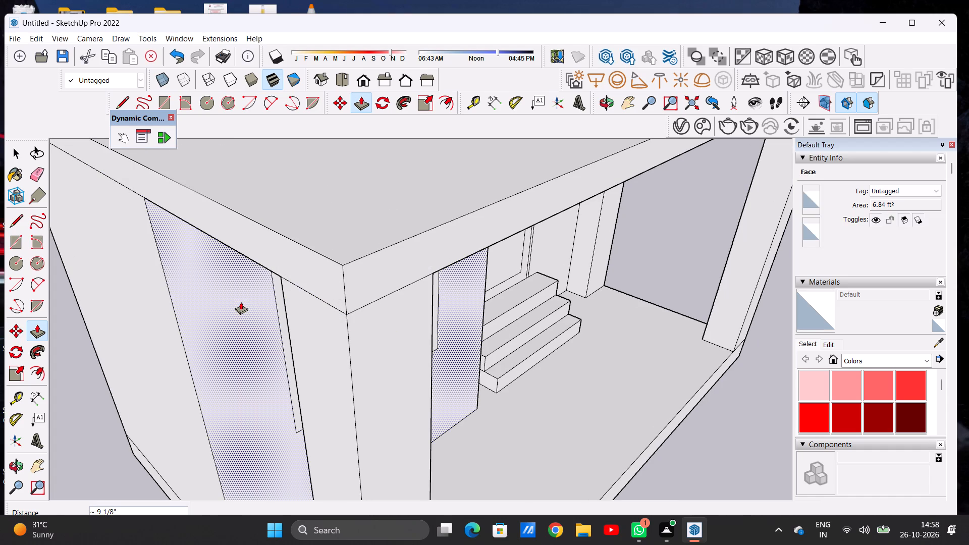
{"action": "key", "text": "space"}
Push/Pull the slab's window-side face outward about 1' 1 7/8" to form an overhang beyond the column and wall.
{"action": "key", "text": "p"}
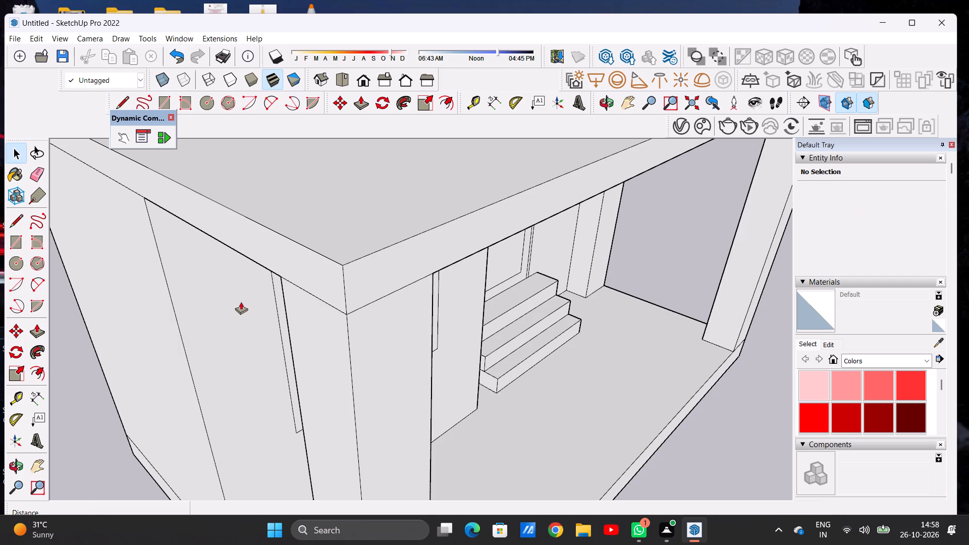
{"action": "left_click", "coordinate": [330, 278]}
{"action": "scroll", "coordinate": [327, 286], "scroll_direction": "down", "scroll_amount": 4}
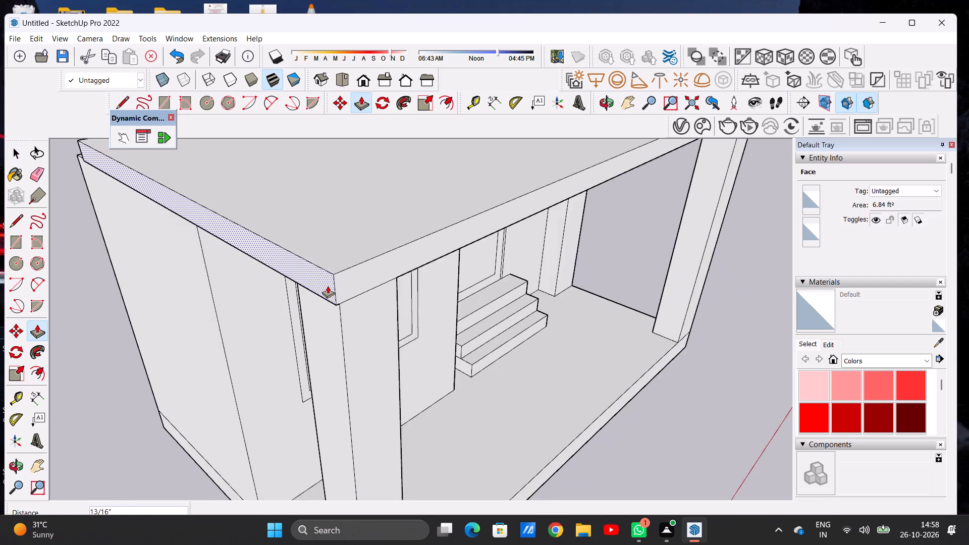
{"action": "scroll", "coordinate": [328, 286], "scroll_direction": "down", "scroll_amount": 4}
{"action": "scroll", "coordinate": [328, 286], "scroll_direction": "up", "scroll_amount": 1}
{"action": "scroll", "coordinate": [328, 286], "scroll_direction": "down", "scroll_amount": 4}
{"action": "left_click", "coordinate": [293, 292]}
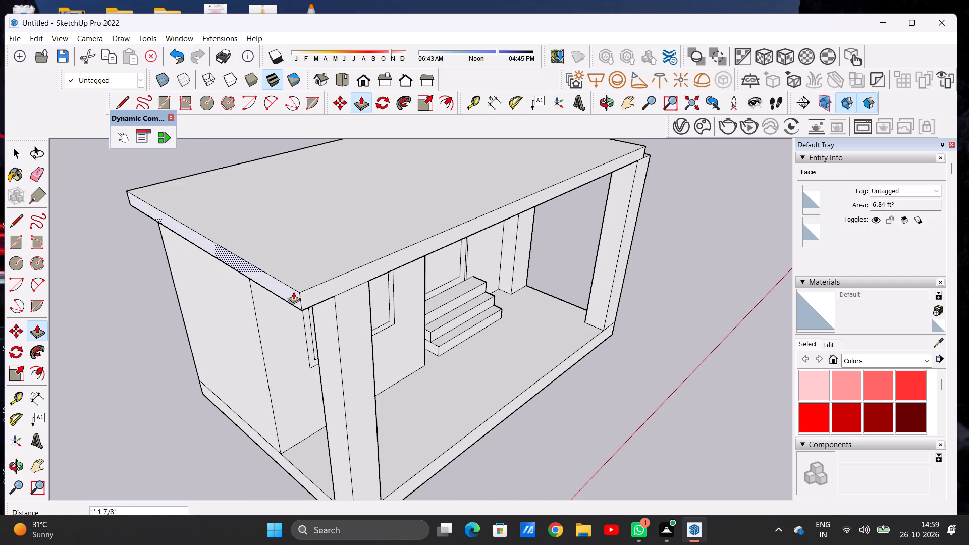
{"action": "key", "text": "space"}
Push/Pull the slab's door-side face outward about 9 1/8", flush with the outer face of the door-side front column.
{"action": "scroll", "coordinate": [287, 304], "scroll_direction": "down", "scroll_amount": 3}
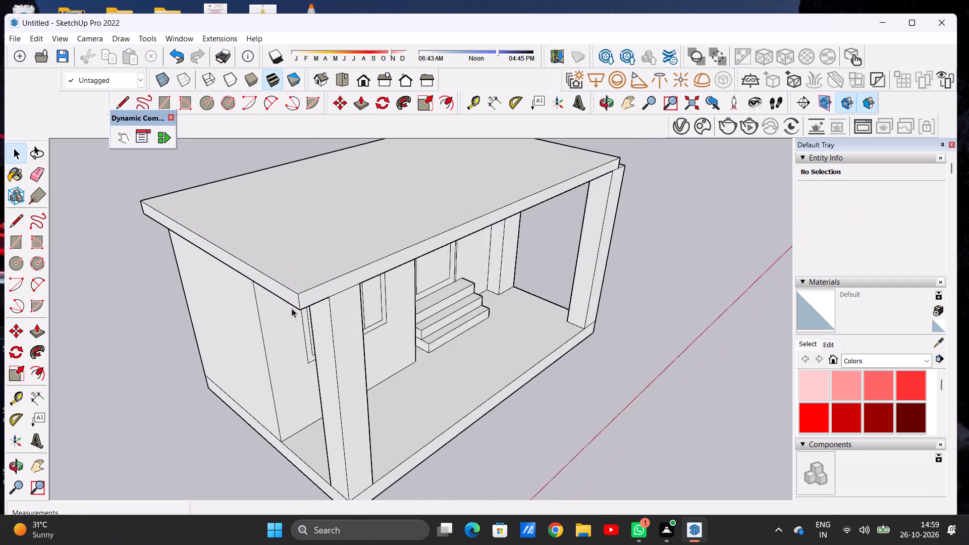
{"action": "scroll", "coordinate": [292, 308], "scroll_direction": "down", "scroll_amount": 3}
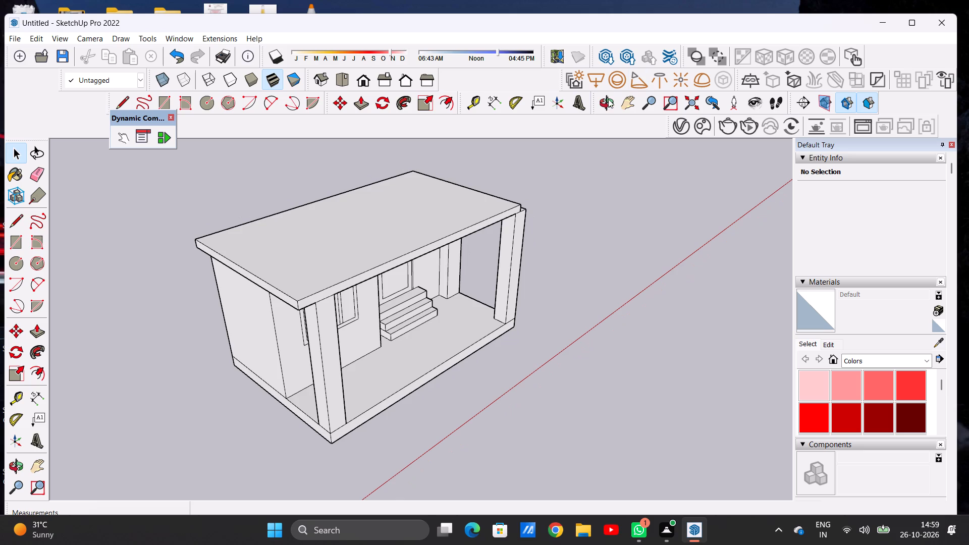
{"action": "left_click", "coordinate": [608, 99]}
{"action": "left_click_drag", "start_coordinate": [586, 269], "coordinate": [370, 191]}
{"action": "scroll", "coordinate": [263, 223], "scroll_direction": "up", "scroll_amount": 2}
{"action": "scroll", "coordinate": [262, 223], "scroll_direction": "down", "scroll_amount": 1}
{"action": "scroll", "coordinate": [262, 224], "scroll_direction": "up", "scroll_amount": 3}
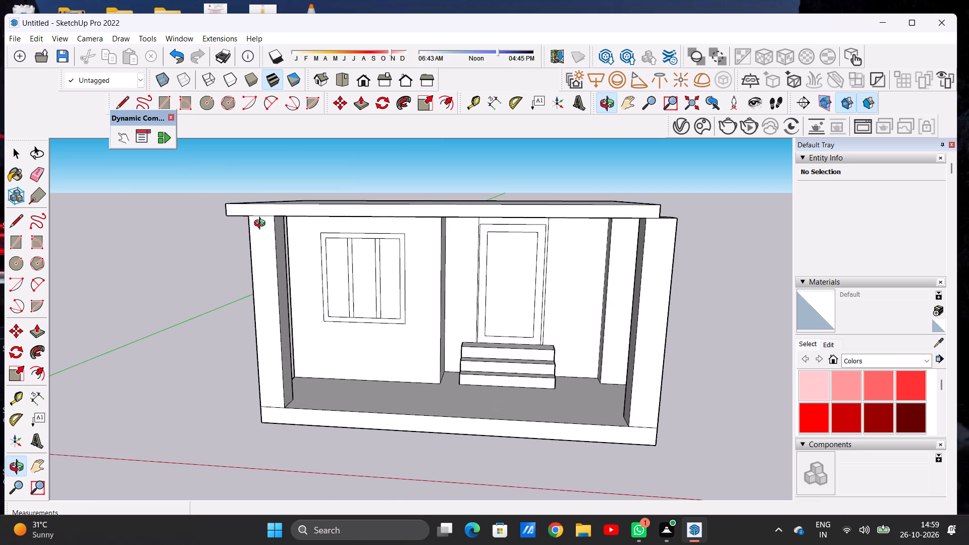
{"action": "scroll", "coordinate": [324, 265], "scroll_direction": "down", "scroll_amount": 3}
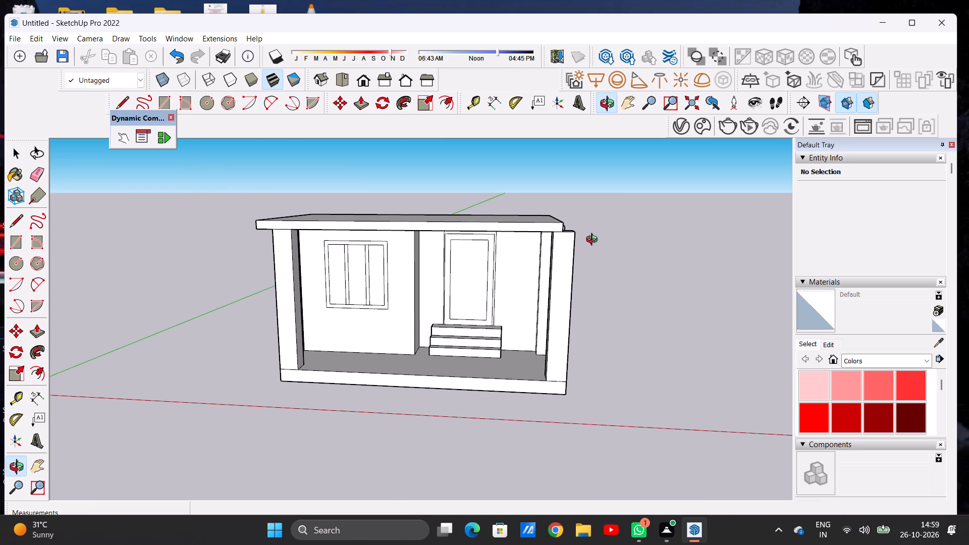
{"action": "scroll", "coordinate": [603, 242], "scroll_direction": "up", "scroll_amount": 4}
{"action": "left_click_drag", "start_coordinate": [601, 245], "coordinate": [456, 294]}
{"action": "scroll", "coordinate": [565, 234], "scroll_direction": "down", "scroll_amount": 8}
{"action": "scroll", "coordinate": [518, 272], "scroll_direction": "up", "scroll_amount": 4}
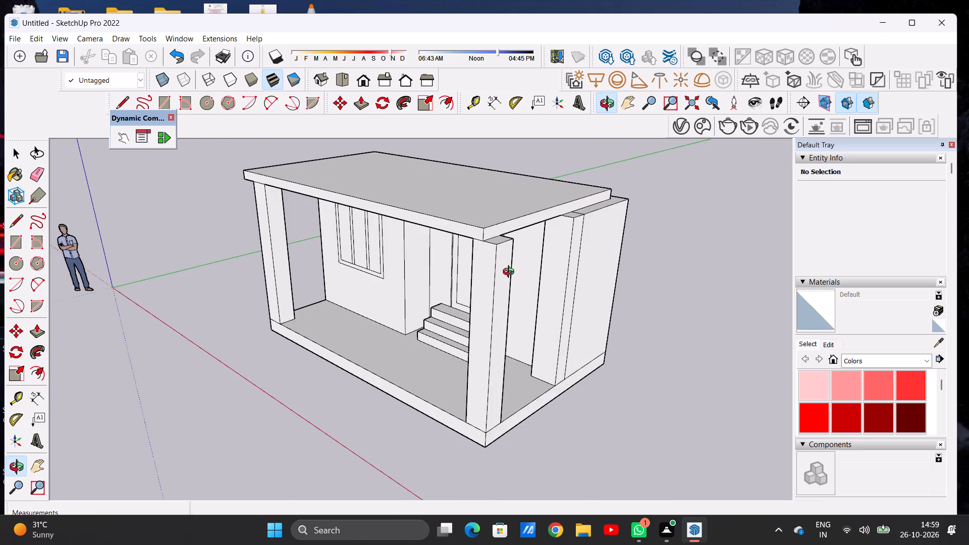
{"action": "scroll", "coordinate": [511, 273], "scroll_direction": "up", "scroll_amount": 1}
{"action": "left_click_drag", "start_coordinate": [471, 247], "coordinate": [496, 290]}
{"action": "scroll", "coordinate": [517, 290], "scroll_direction": "up", "scroll_amount": 12}
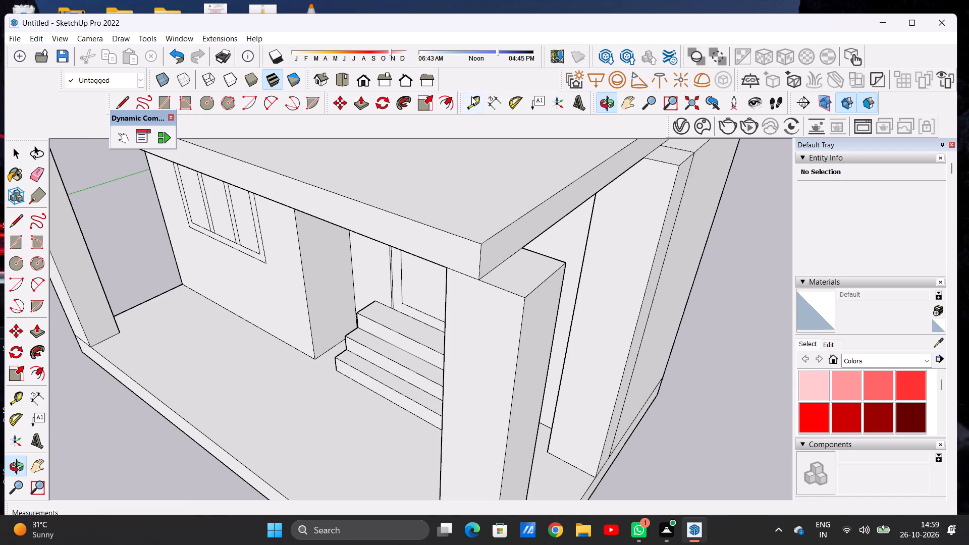
{"action": "left_click", "coordinate": [355, 105]}
{"action": "left_click", "coordinate": [496, 249]}
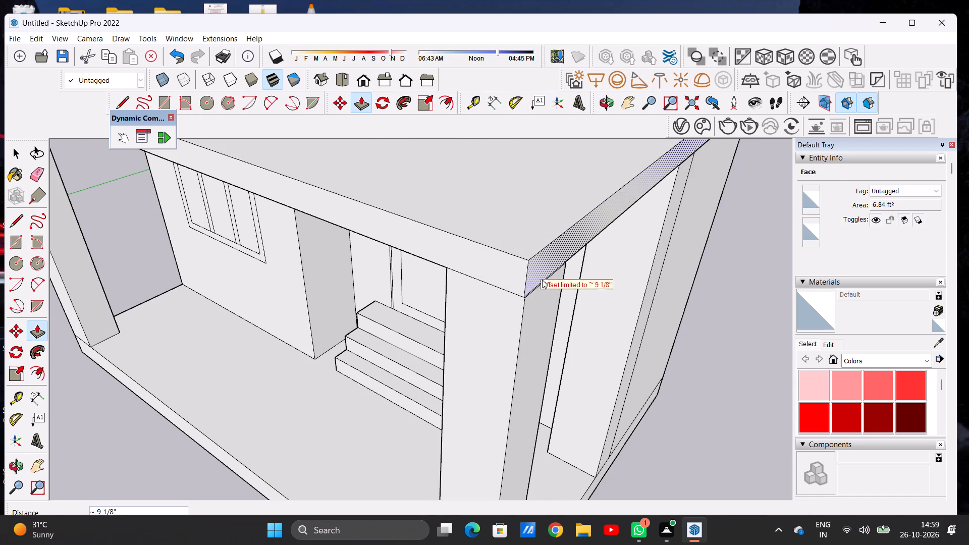
{"action": "left_click", "coordinate": [525, 298]}
Push/Pull the slab's door-side face outward past the door-side column and wall to form a matching side overhang.
{"action": "left_click", "coordinate": [534, 276]}
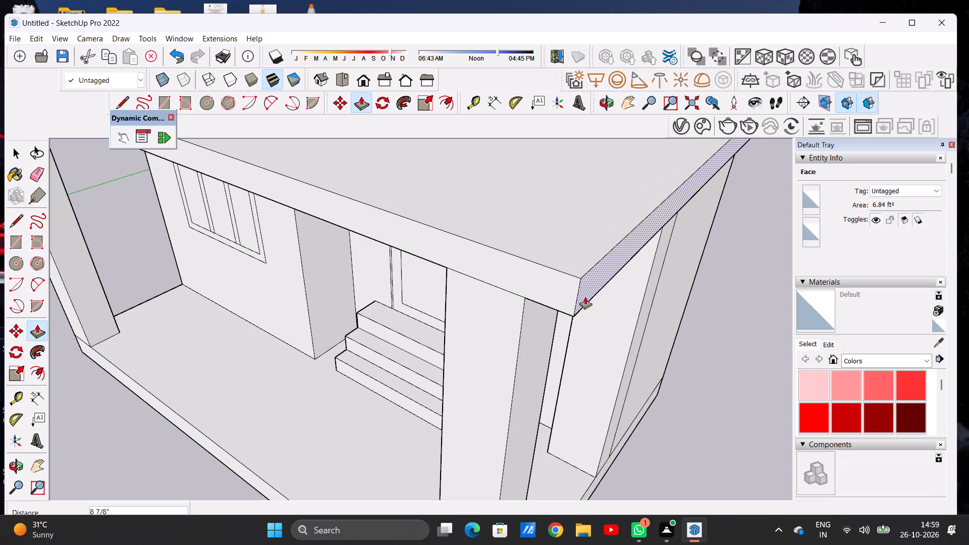
{"action": "left_click", "coordinate": [596, 297]}
{"action": "key", "text": "space"}
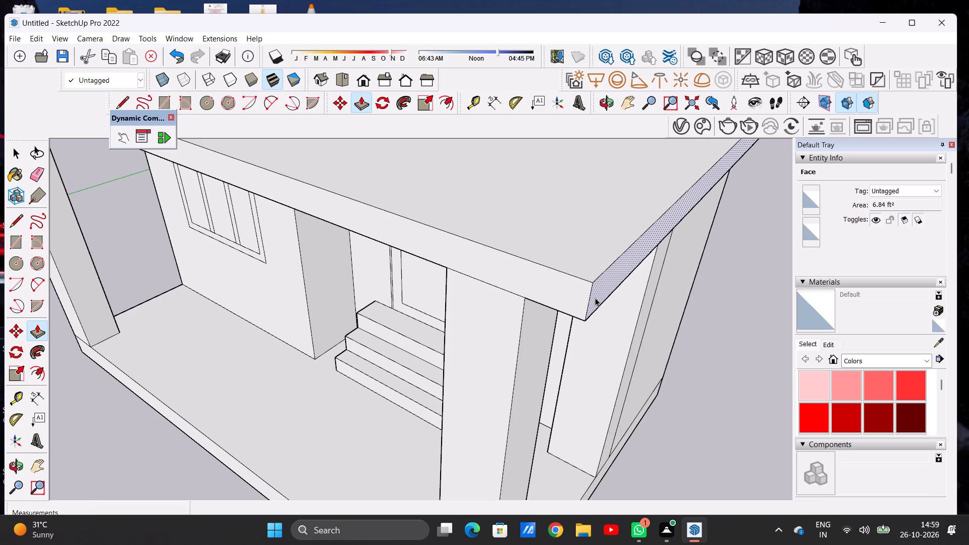
Review the ground floor's roof slab and its side overhangs from the front and both sides.
{"action": "scroll", "coordinate": [547, 292], "scroll_direction": "down", "scroll_amount": 20}
{"action": "scroll", "coordinate": [547, 292], "scroll_direction": "down", "scroll_amount": 1}
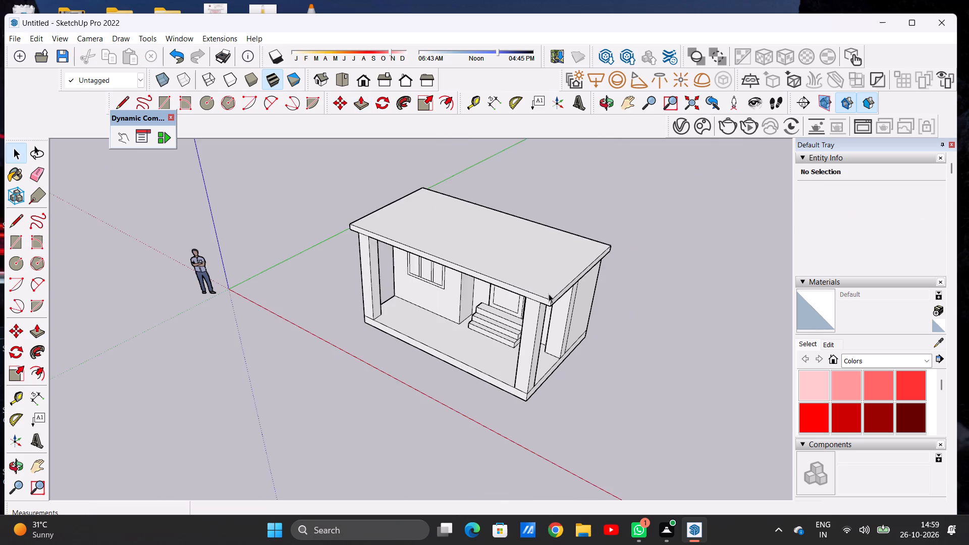
{"action": "scroll", "coordinate": [558, 280], "scroll_direction": "up", "scroll_amount": 8}
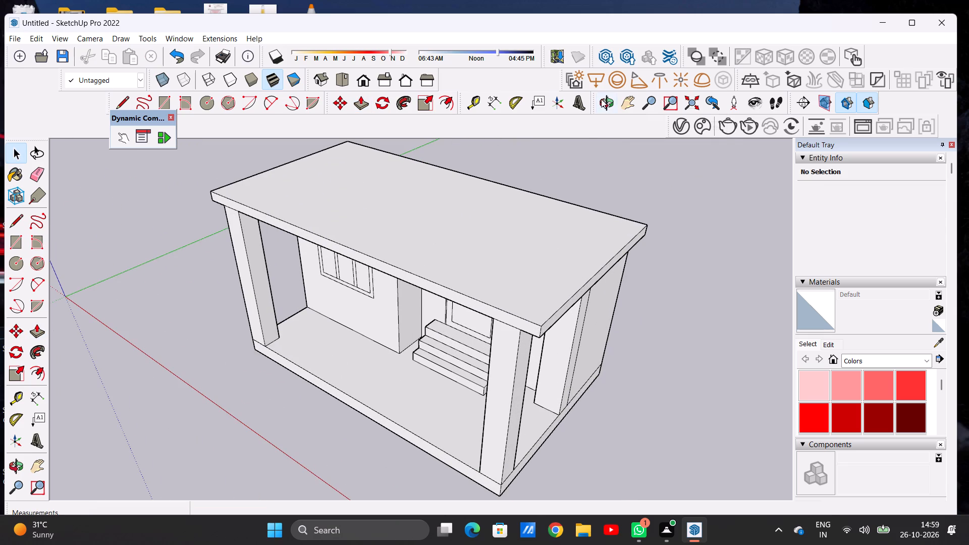
{"action": "left_click", "coordinate": [601, 99]}
{"action": "left_click_drag", "start_coordinate": [385, 299], "coordinate": [565, 227]}
{"action": "scroll", "coordinate": [534, 272], "scroll_direction": "down", "scroll_amount": 4}
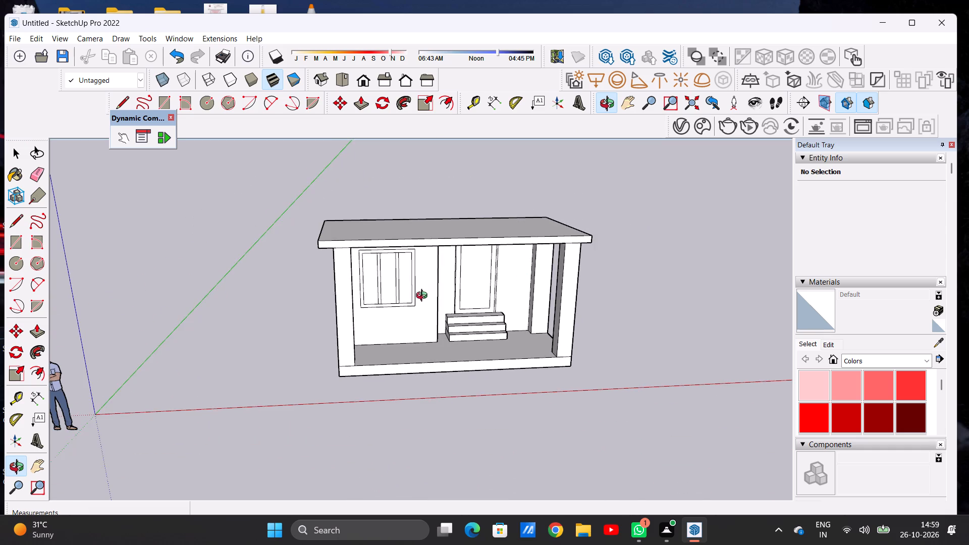
{"action": "left_click_drag", "start_coordinate": [423, 297], "coordinate": [606, 267]}
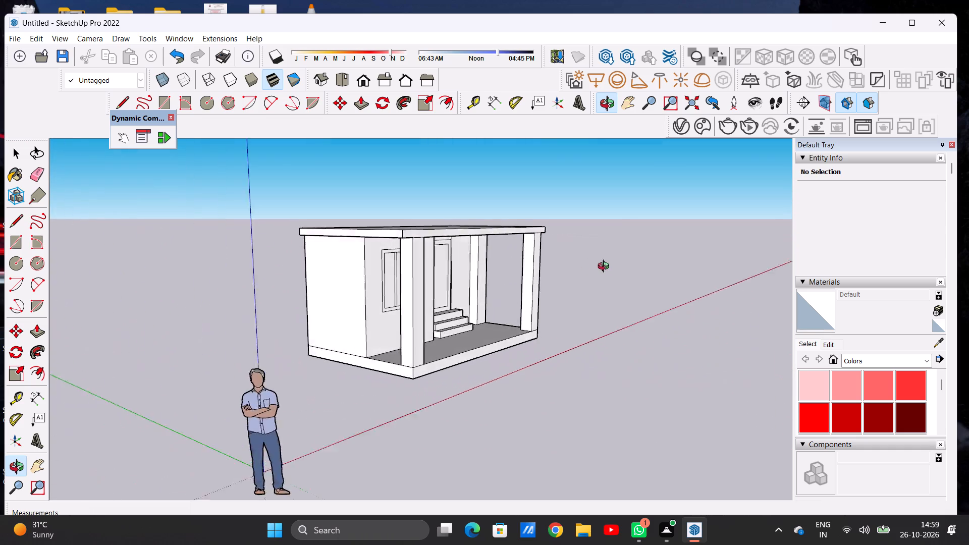
{"action": "left_click_drag", "start_coordinate": [606, 267], "coordinate": [375, 271]}
{"action": "left_click_drag", "start_coordinate": [602, 266], "coordinate": [350, 280]}
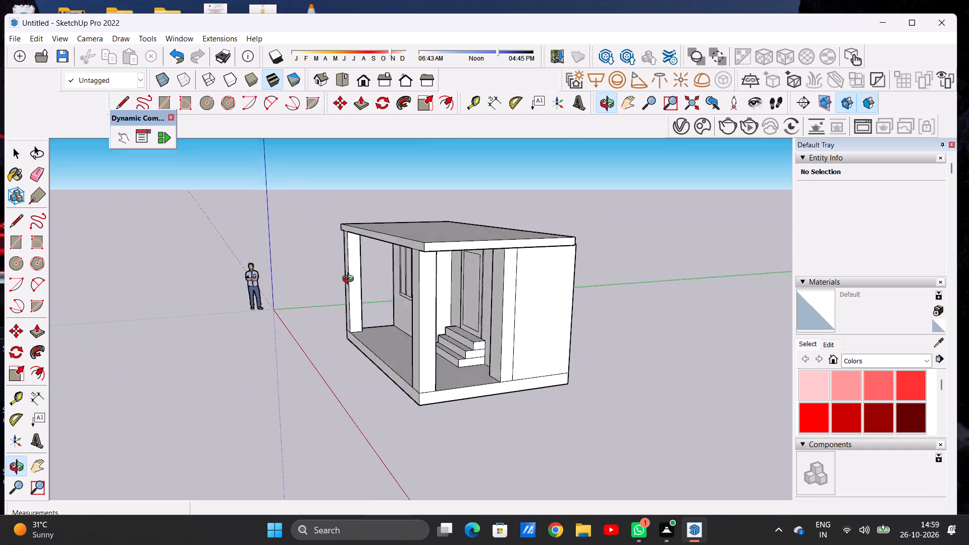
{"action": "left_click_drag", "start_coordinate": [350, 280], "coordinate": [585, 288]}
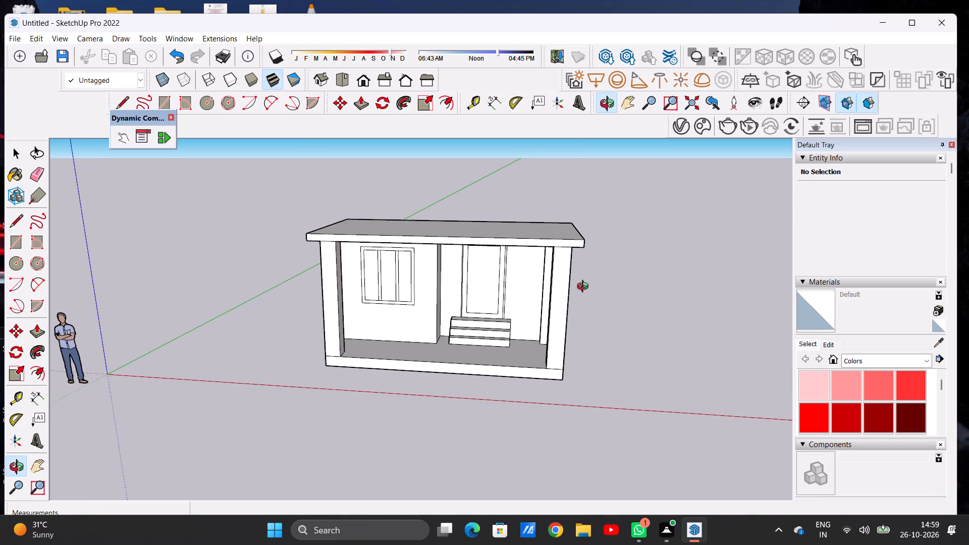
{"action": "scroll", "coordinate": [556, 262], "scroll_direction": "down", "scroll_amount": 2}
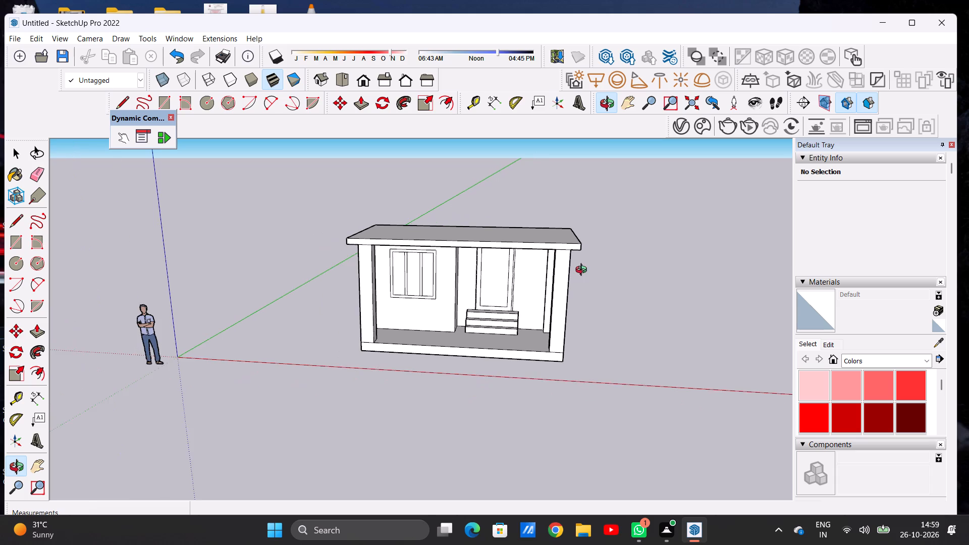
{"action": "scroll", "coordinate": [595, 283], "scroll_direction": "up", "scroll_amount": 1}
{"action": "scroll", "coordinate": [595, 283], "scroll_direction": "down", "scroll_amount": 1}
{"action": "scroll", "coordinate": [595, 283], "scroll_direction": "up", "scroll_amount": 3}
{"action": "left_click_drag", "start_coordinate": [581, 284], "coordinate": [420, 259]}
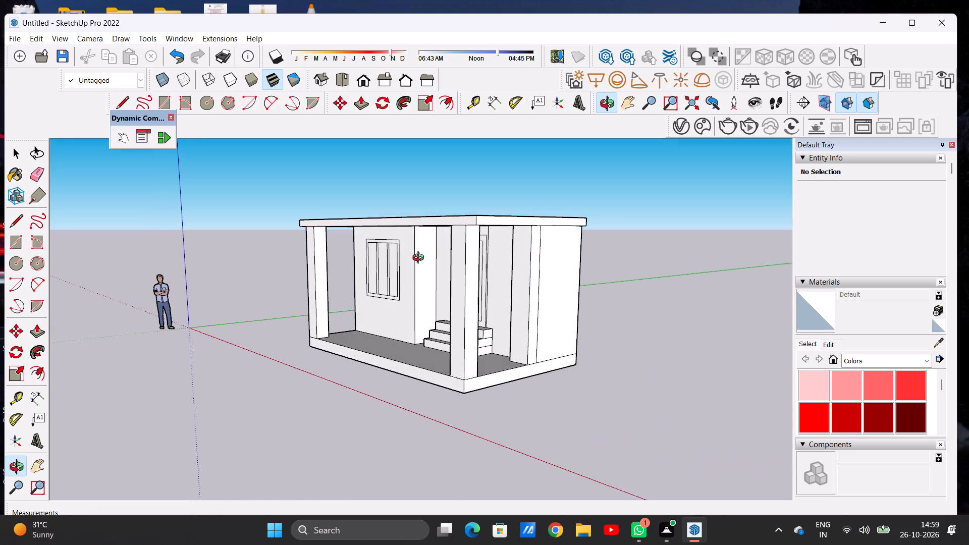
Push/Pull the roof slab's front face outward about 1' 3" to form a front overhang beyond the columns.
{"action": "left_click_drag", "start_coordinate": [420, 259], "coordinate": [421, 261]}
{"action": "scroll", "coordinate": [546, 265], "scroll_direction": "down", "scroll_amount": 2}
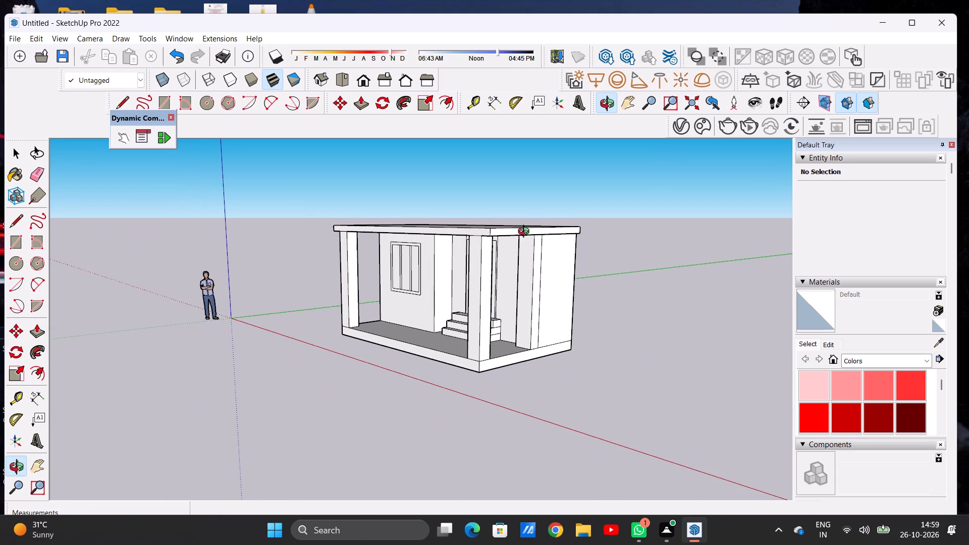
{"action": "scroll", "coordinate": [526, 233], "scroll_direction": "up", "scroll_amount": 6}
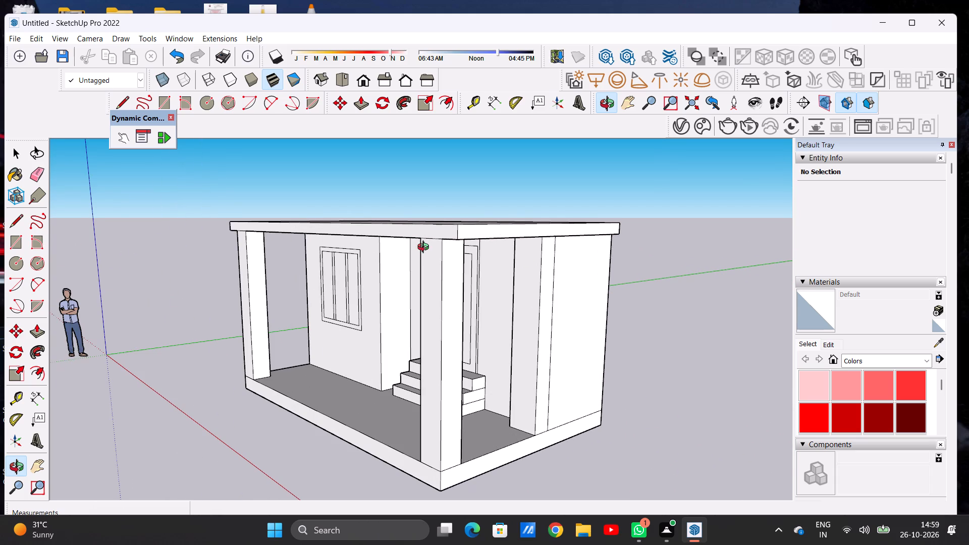
{"action": "key", "text": "p"}
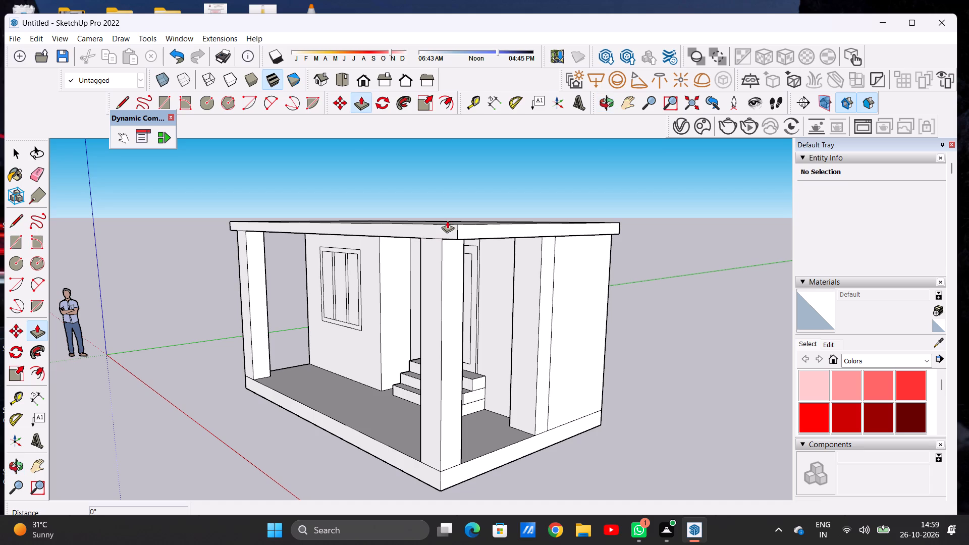
{"action": "scroll", "coordinate": [447, 225], "scroll_direction": "up", "scroll_amount": 3}
{"action": "left_click", "coordinate": [447, 225]}
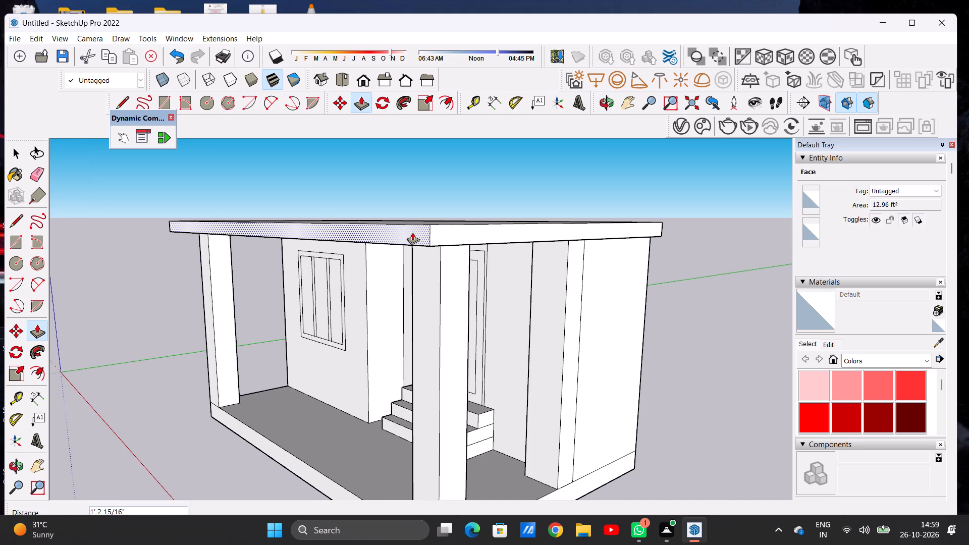
{"action": "left_click", "coordinate": [412, 232]}
{"action": "key", "text": "space"}
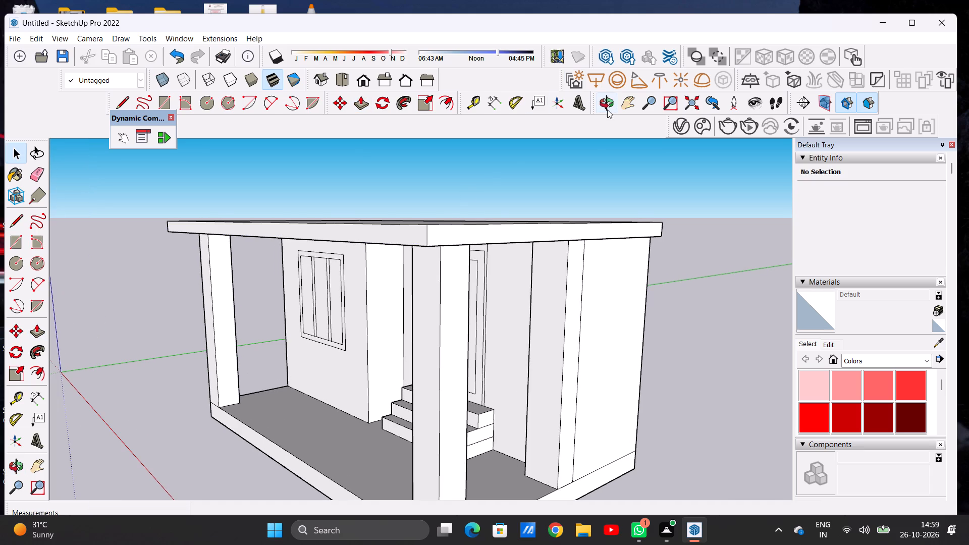
Erase the three leftover seam lines on the slab's underside, two above the door and one between the door-side column and wall.
{"action": "left_click", "coordinate": [607, 105]}
{"action": "left_click_drag", "start_coordinate": [383, 298], "coordinate": [578, 292]}
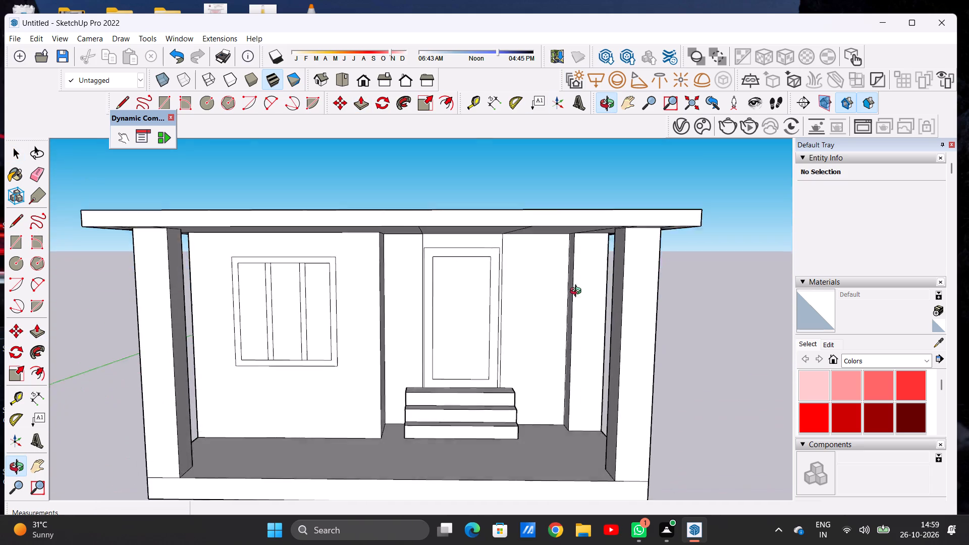
{"action": "left_click_drag", "start_coordinate": [578, 292], "coordinate": [578, 311]}
{"action": "scroll", "coordinate": [572, 299], "scroll_direction": "down", "scroll_amount": 6}
{"action": "left_click_drag", "start_coordinate": [388, 303], "coordinate": [629, 269]}
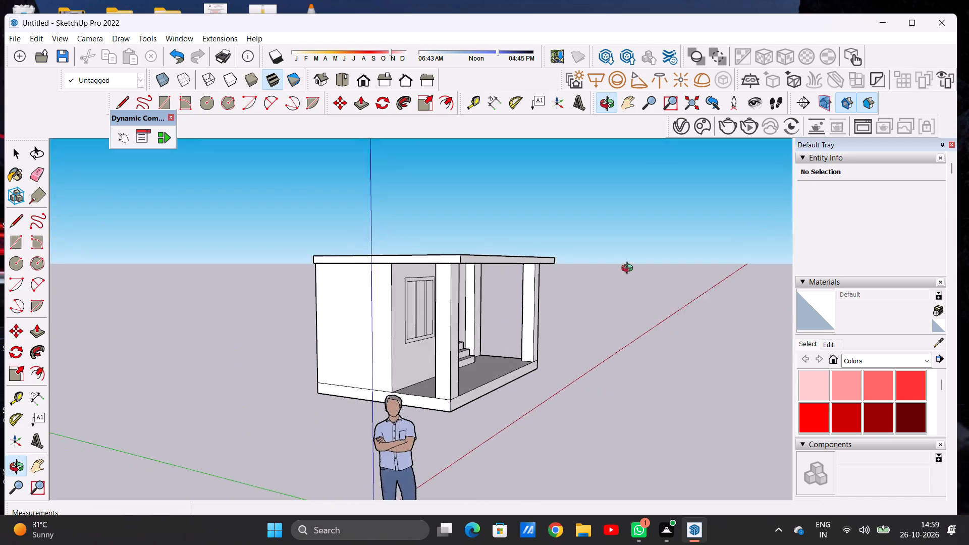
{"action": "left_click_drag", "start_coordinate": [629, 269], "coordinate": [378, 284]}
{"action": "left_click_drag", "start_coordinate": [378, 284], "coordinate": [384, 228]}
{"action": "scroll", "coordinate": [565, 260], "scroll_direction": "up", "scroll_amount": 7}
{"action": "scroll", "coordinate": [539, 267], "scroll_direction": "down", "scroll_amount": 1}
{"action": "scroll", "coordinate": [538, 266], "scroll_direction": "up", "scroll_amount": 2}
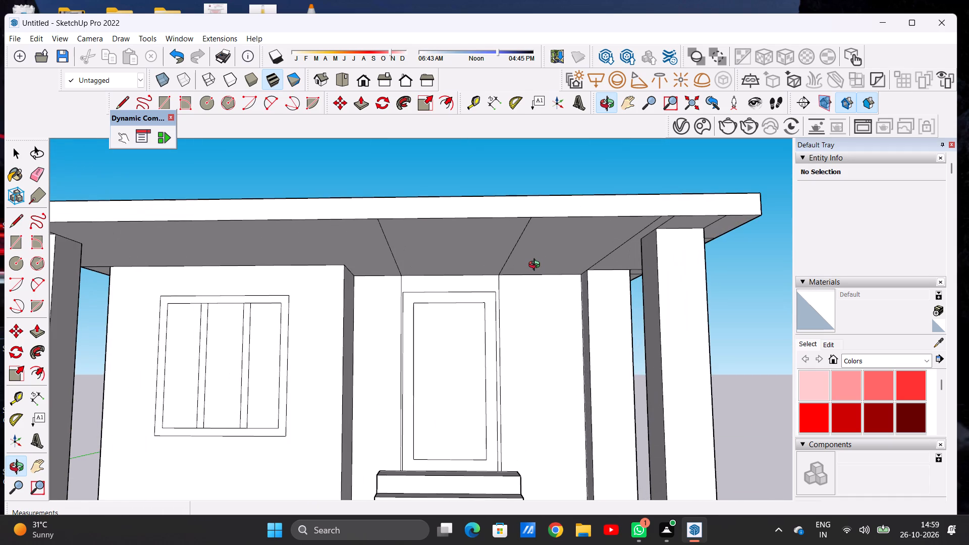
{"action": "key", "text": "e"}
{"action": "scroll", "coordinate": [495, 256], "scroll_direction": "up", "scroll_amount": 3}
{"action": "scroll", "coordinate": [495, 256], "scroll_direction": "down", "scroll_amount": 1}
{"action": "left_click_drag", "start_coordinate": [506, 246], "coordinate": [519, 246]}
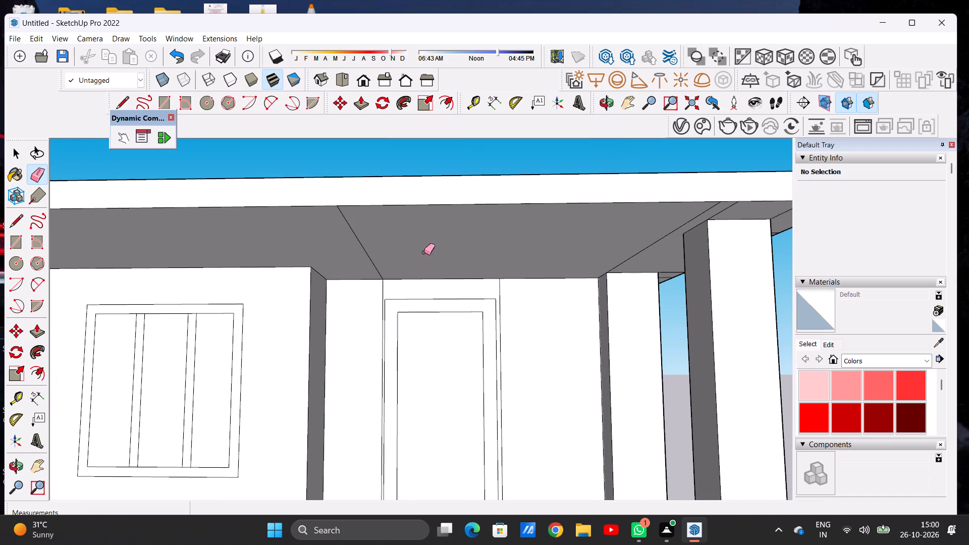
{"action": "left_click_drag", "start_coordinate": [394, 251], "coordinate": [360, 253]}
{"action": "left_click_drag", "start_coordinate": [640, 245], "coordinate": [643, 251]}
Erase the two leftover seam lines on the slab's underside running forward from the door-side front column.
{"action": "scroll", "coordinate": [598, 259], "scroll_direction": "down", "scroll_amount": 9}
{"action": "scroll", "coordinate": [660, 253], "scroll_direction": "up", "scroll_amount": 10}
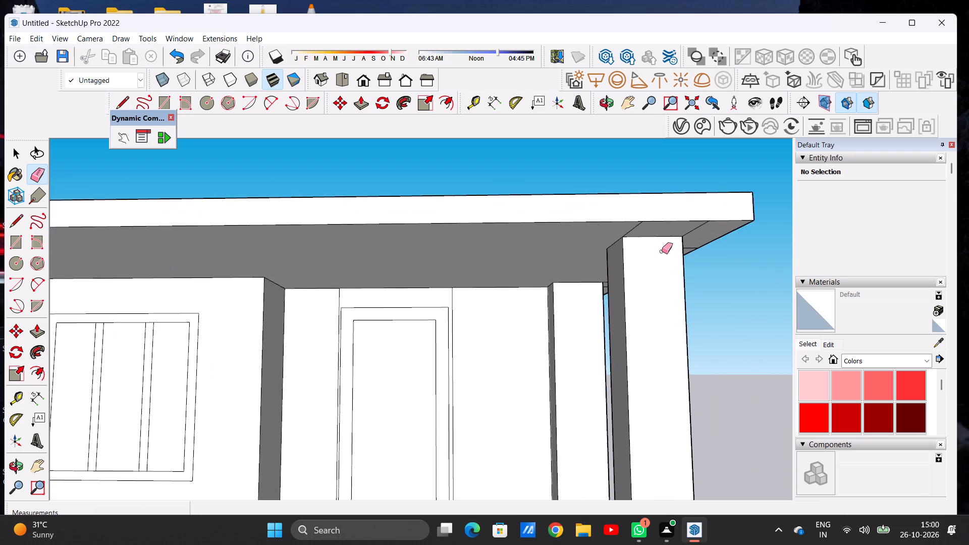
{"action": "scroll", "coordinate": [662, 251], "scroll_direction": "up", "scroll_amount": 9}
{"action": "scroll", "coordinate": [699, 229], "scroll_direction": "down", "scroll_amount": 1}
{"action": "scroll", "coordinate": [697, 229], "scroll_direction": "up", "scroll_amount": 1}
{"action": "left_click_drag", "start_coordinate": [692, 224], "coordinate": [705, 227]}
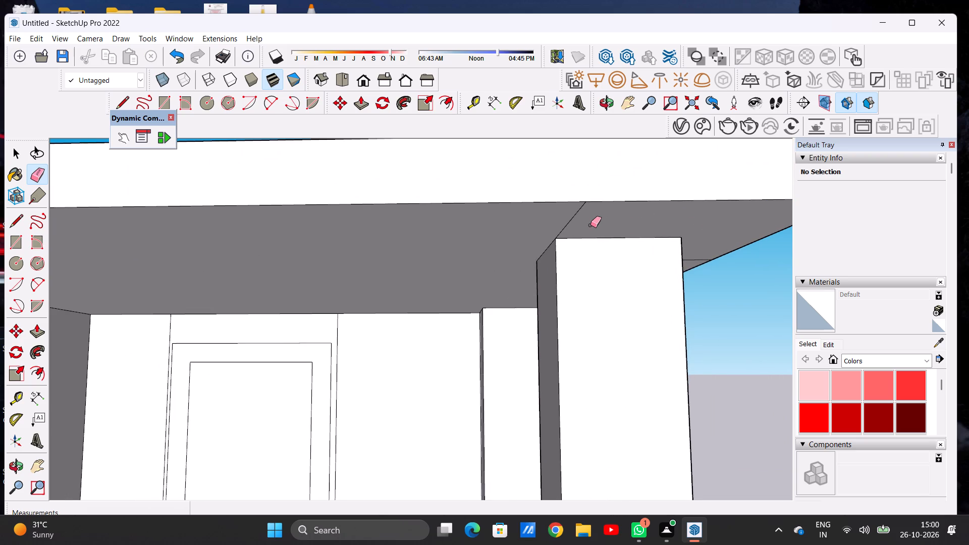
{"action": "left_click_drag", "start_coordinate": [588, 225], "coordinate": [559, 217]}
Erase the three leftover seam lines on the slab's underside around the window-side front column.
{"action": "scroll", "coordinate": [585, 238], "scroll_direction": "down", "scroll_amount": 19}
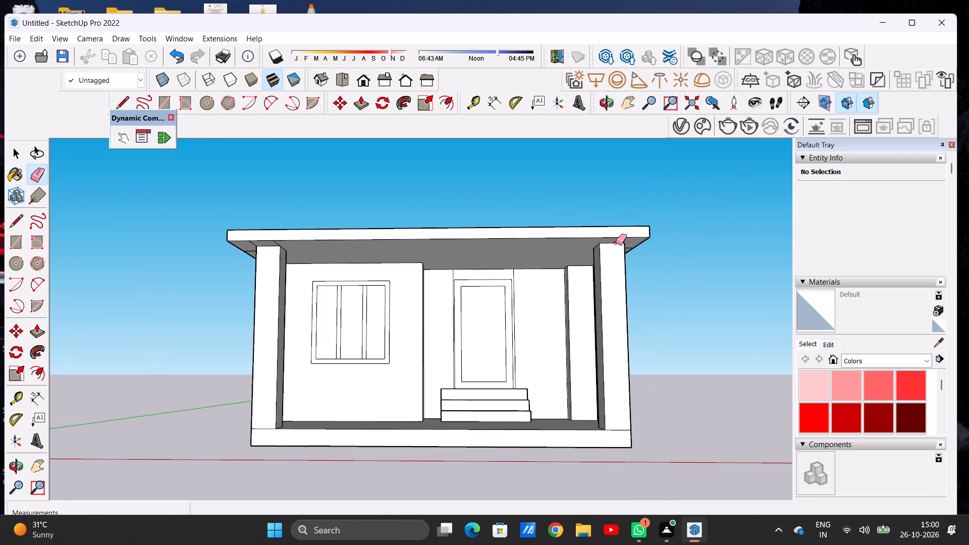
{"action": "scroll", "coordinate": [616, 243], "scroll_direction": "down", "scroll_amount": 1}
{"action": "scroll", "coordinate": [333, 260], "scroll_direction": "up", "scroll_amount": 7}
{"action": "scroll", "coordinate": [295, 253], "scroll_direction": "down", "scroll_amount": 1}
{"action": "scroll", "coordinate": [295, 253], "scroll_direction": "up", "scroll_amount": 8}
{"action": "scroll", "coordinate": [305, 255], "scroll_direction": "down", "scroll_amount": 11}
{"action": "scroll", "coordinate": [274, 246], "scroll_direction": "up", "scroll_amount": 13}
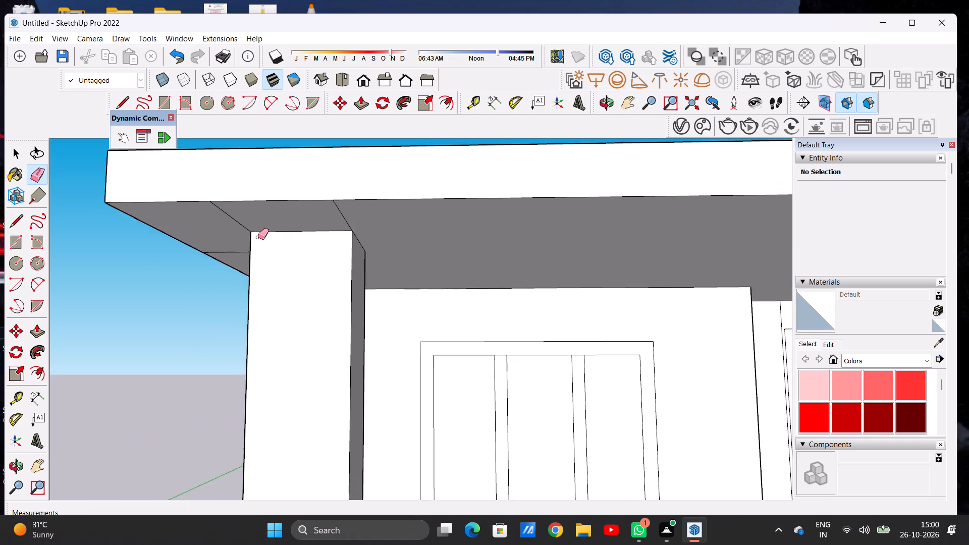
{"action": "scroll", "coordinate": [258, 237], "scroll_direction": "up", "scroll_amount": 8}
{"action": "scroll", "coordinate": [258, 233], "scroll_direction": "down", "scroll_amount": 1}
{"action": "scroll", "coordinate": [258, 233], "scroll_direction": "up", "scroll_amount": 1}
{"action": "left_click_drag", "start_coordinate": [224, 193], "coordinate": [206, 204]}
{"action": "left_click_drag", "start_coordinate": [206, 251], "coordinate": [209, 259]}
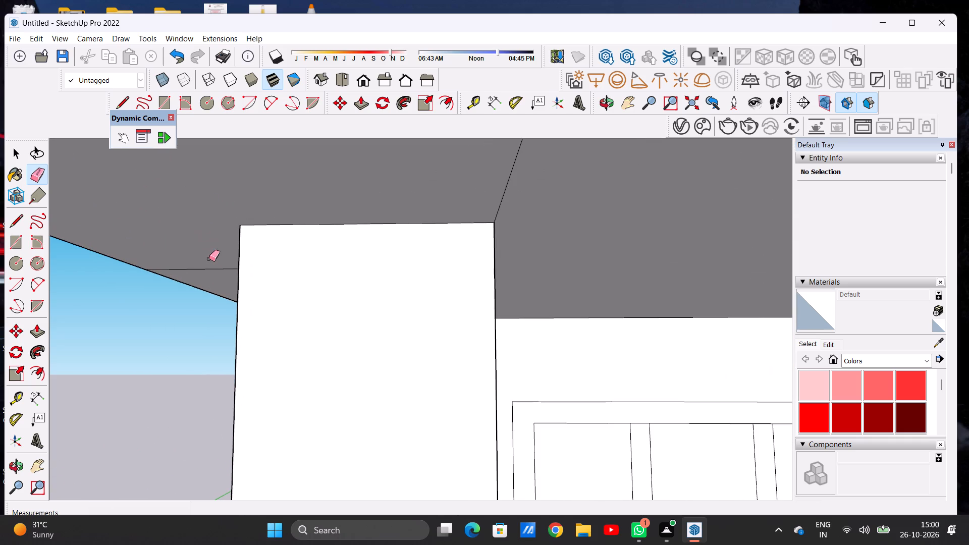
{"action": "left_click_drag", "start_coordinate": [209, 259], "coordinate": [207, 270]}
{"action": "left_click_drag", "start_coordinate": [503, 190], "coordinate": [520, 190]}
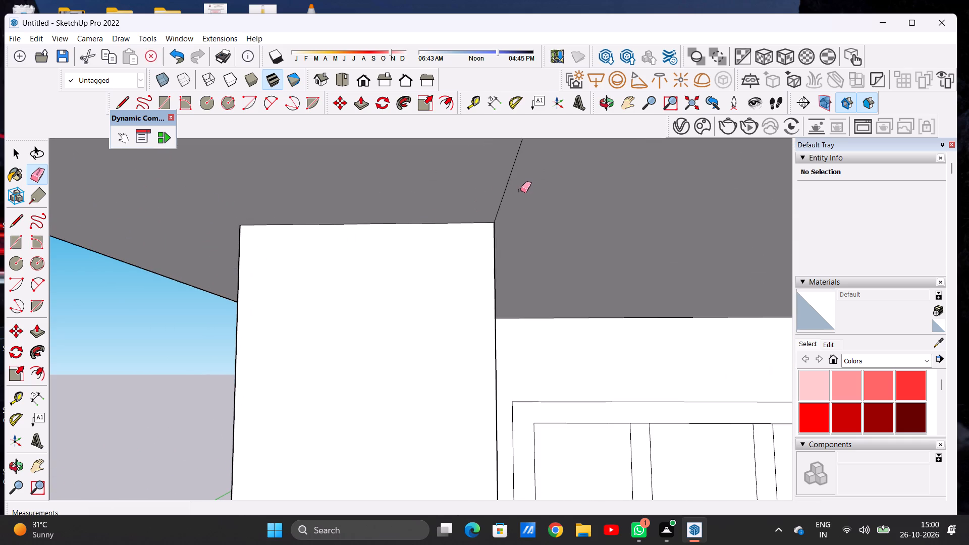
{"action": "left_click_drag", "start_coordinate": [520, 190], "coordinate": [525, 192]}
{"action": "key", "text": "space"}
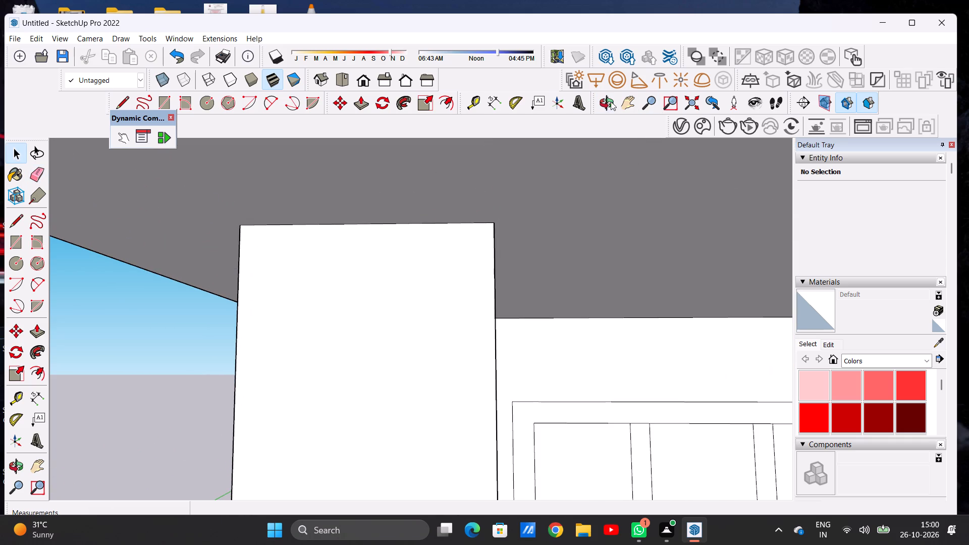
Erase the two leftover seam lines under the slab's window-side overhang beside the wall.
{"action": "left_click", "coordinate": [603, 100]}
{"action": "scroll", "coordinate": [522, 265], "scroll_direction": "down", "scroll_amount": 12}
{"action": "left_click_drag", "start_coordinate": [403, 301], "coordinate": [441, 297]}
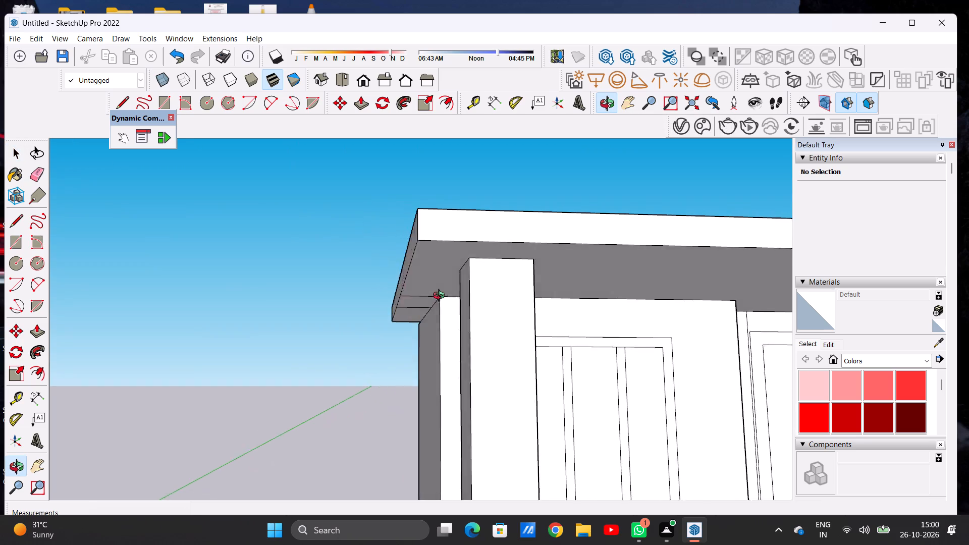
{"action": "left_click_drag", "start_coordinate": [441, 297], "coordinate": [533, 277]}
{"action": "scroll", "coordinate": [398, 319], "scroll_direction": "up", "scroll_amount": 10}
{"action": "key", "text": "e"}
{"action": "left_click_drag", "start_coordinate": [490, 224], "coordinate": [478, 232]}
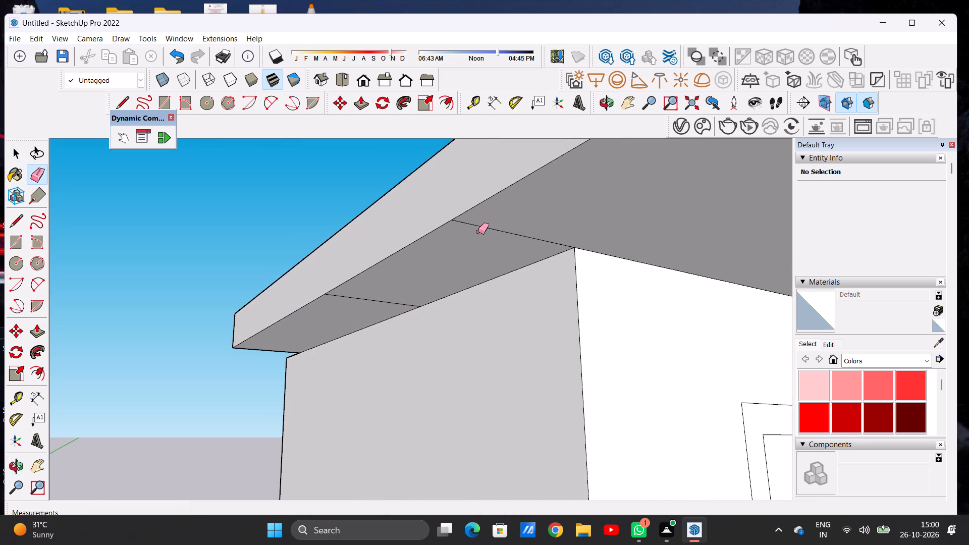
{"action": "left_click_drag", "start_coordinate": [478, 232], "coordinate": [474, 234]}
{"action": "left_click_drag", "start_coordinate": [385, 287], "coordinate": [362, 305]}
Erase the three leftover seam lines under the slab's door-side overhang beside the front column and wall.
{"action": "left_click", "coordinate": [603, 101]}
{"action": "left_click_drag", "start_coordinate": [614, 303], "coordinate": [457, 325]}
{"action": "scroll", "coordinate": [464, 317], "scroll_direction": "down", "scroll_amount": 8}
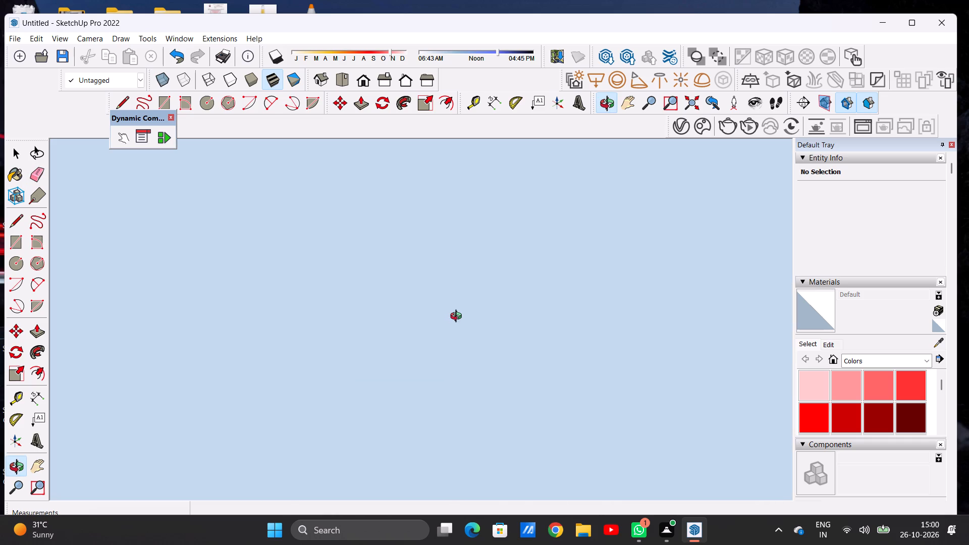
{"action": "scroll", "coordinate": [458, 317], "scroll_direction": "down", "scroll_amount": 10}
{"action": "scroll", "coordinate": [458, 319], "scroll_direction": "up", "scroll_amount": 1}
{"action": "scroll", "coordinate": [458, 319], "scroll_direction": "down", "scroll_amount": 15}
{"action": "scroll", "coordinate": [462, 334], "scroll_direction": "up", "scroll_amount": 1}
{"action": "scroll", "coordinate": [462, 334], "scroll_direction": "down", "scroll_amount": 16}
{"action": "scroll", "coordinate": [453, 345], "scroll_direction": "up", "scroll_amount": 1}
{"action": "scroll", "coordinate": [453, 345], "scroll_direction": "down", "scroll_amount": 11}
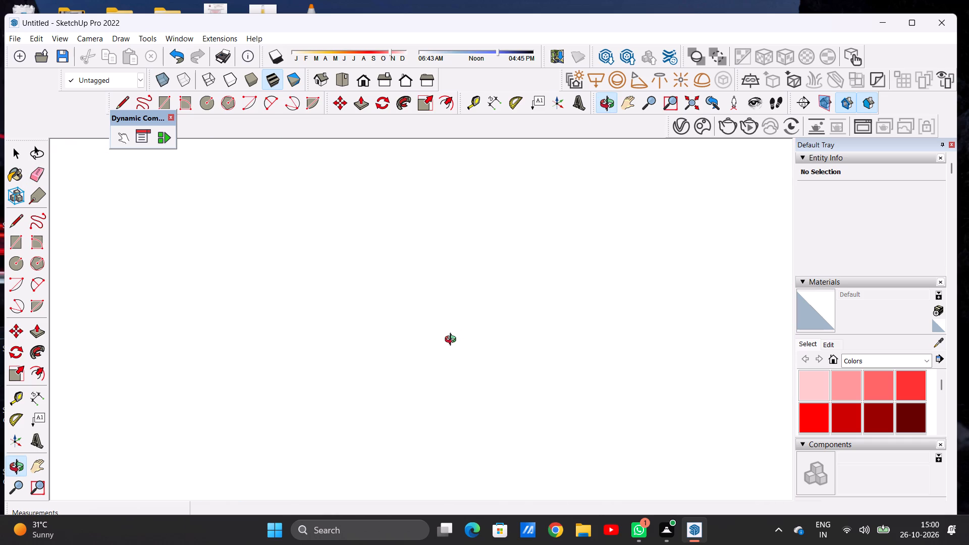
{"action": "scroll", "coordinate": [453, 341], "scroll_direction": "down", "scroll_amount": 3}
{"action": "scroll", "coordinate": [453, 341], "scroll_direction": "up", "scroll_amount": 1}
{"action": "scroll", "coordinate": [453, 341], "scroll_direction": "down", "scroll_amount": 5}
{"action": "scroll", "coordinate": [453, 344], "scroll_direction": "up", "scroll_amount": 1}
{"action": "scroll", "coordinate": [453, 344], "scroll_direction": "down", "scroll_amount": 5}
{"action": "scroll", "coordinate": [452, 341], "scroll_direction": "up", "scroll_amount": 1}
{"action": "scroll", "coordinate": [452, 341], "scroll_direction": "down", "scroll_amount": 9}
{"action": "scroll", "coordinate": [452, 344], "scroll_direction": "up", "scroll_amount": 1}
{"action": "scroll", "coordinate": [451, 341], "scroll_direction": "down", "scroll_amount": 20}
{"action": "scroll", "coordinate": [451, 341], "scroll_direction": "down", "scroll_amount": 4}
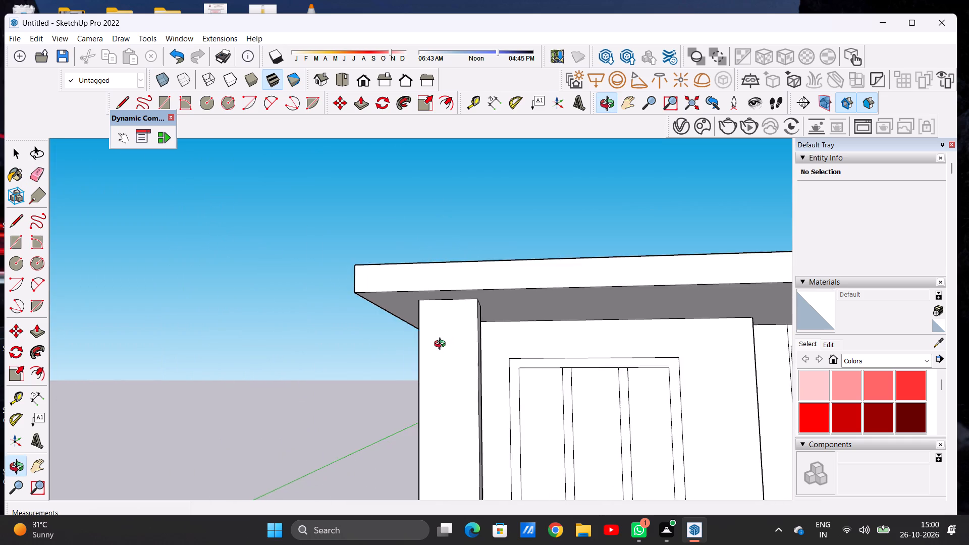
{"action": "scroll", "coordinate": [442, 345], "scroll_direction": "down", "scroll_amount": 20}
{"action": "scroll", "coordinate": [642, 335], "scroll_direction": "up", "scroll_amount": 10}
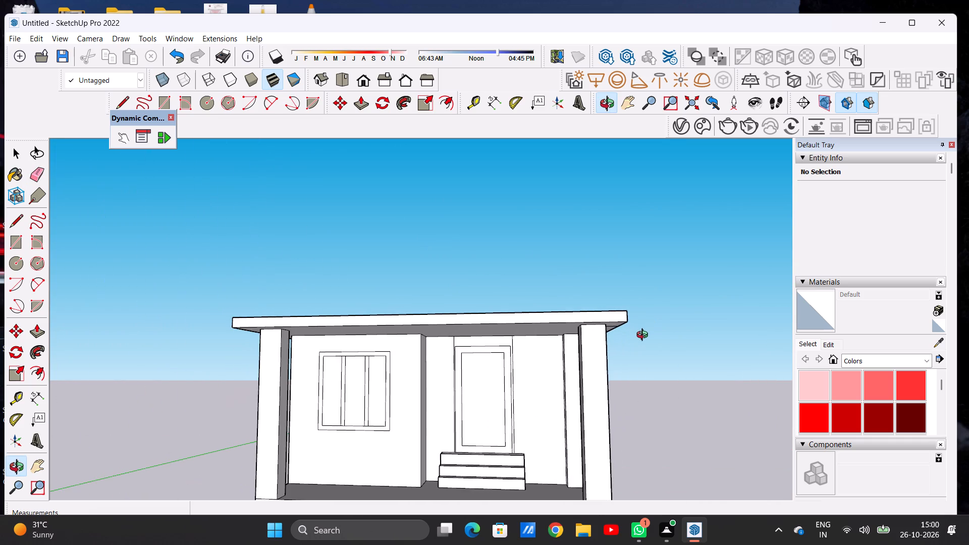
{"action": "left_click_drag", "start_coordinate": [644, 338], "coordinate": [578, 289]}
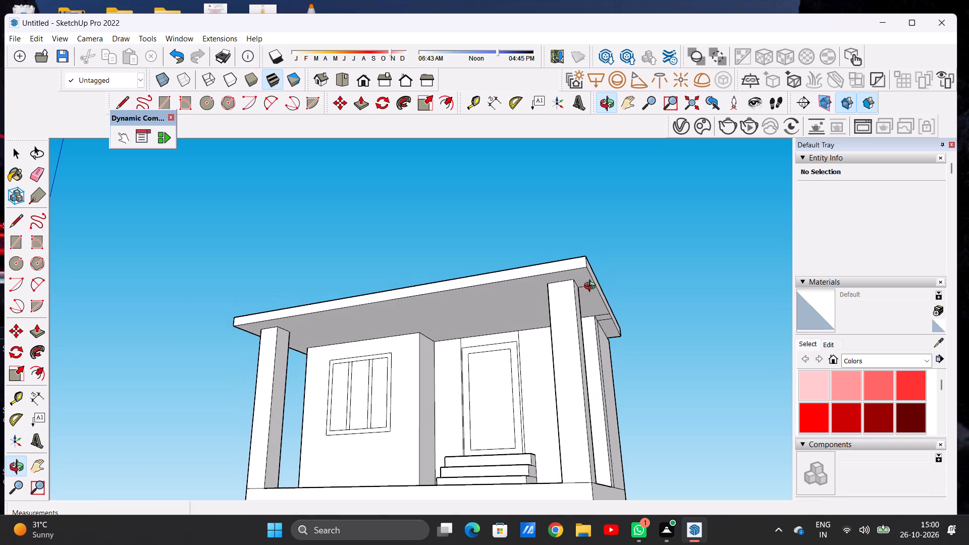
{"action": "scroll", "coordinate": [602, 296], "scroll_direction": "up", "scroll_amount": 9}
{"action": "scroll", "coordinate": [606, 311], "scroll_direction": "down", "scroll_amount": 1}
{"action": "scroll", "coordinate": [606, 311], "scroll_direction": "up", "scroll_amount": 1}
{"action": "scroll", "coordinate": [606, 311], "scroll_direction": "down", "scroll_amount": 1}
{"action": "key", "text": "e"}
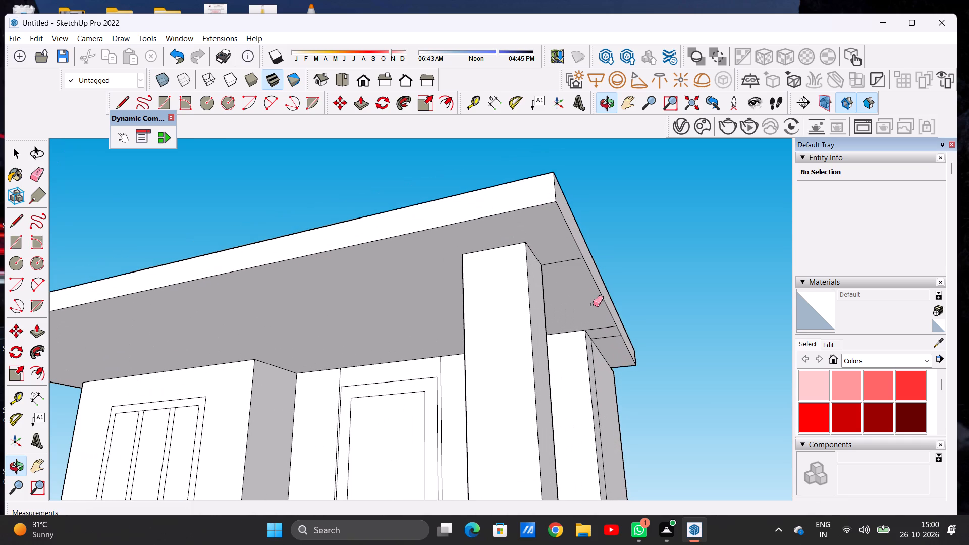
{"action": "left_click_drag", "start_coordinate": [570, 258], "coordinate": [574, 272]}
{"action": "scroll", "coordinate": [605, 355], "scroll_direction": "up", "scroll_amount": 7}
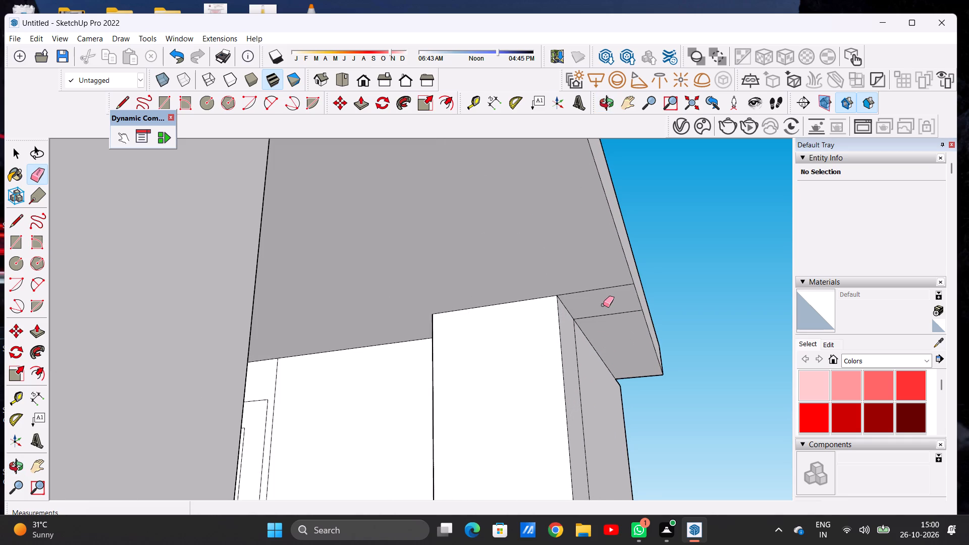
{"action": "left_click_drag", "start_coordinate": [608, 306], "coordinate": [616, 320]}
{"action": "left_click_drag", "start_coordinate": [606, 282], "coordinate": [613, 293]}
{"action": "scroll", "coordinate": [614, 324], "scroll_direction": "down", "scroll_amount": 9}
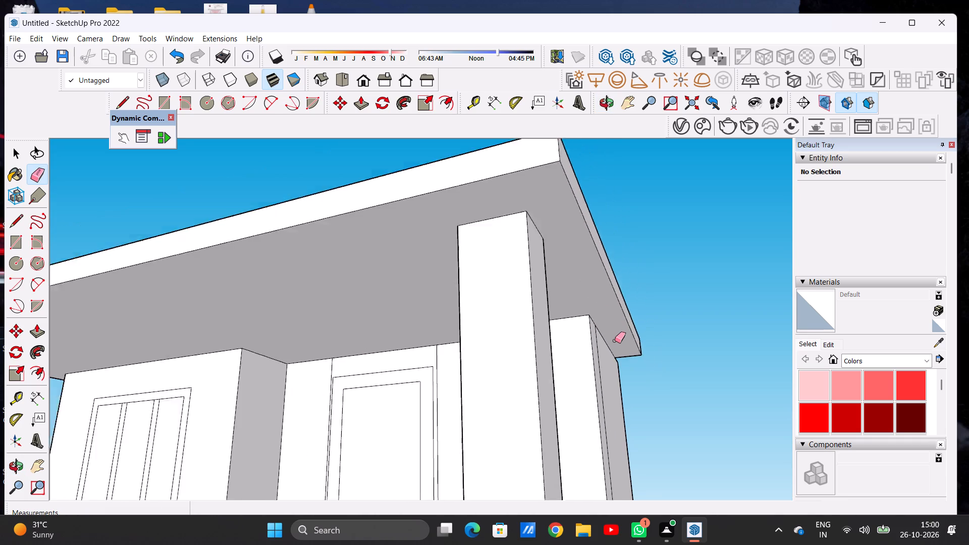
{"action": "scroll", "coordinate": [615, 341], "scroll_direction": "down", "scroll_amount": 8}
Examine the ground floor and the cleaned roof slab from the front, from below and from the side.
{"action": "key", "text": "space"}
{"action": "scroll", "coordinate": [574, 296], "scroll_direction": "up", "scroll_amount": 1}
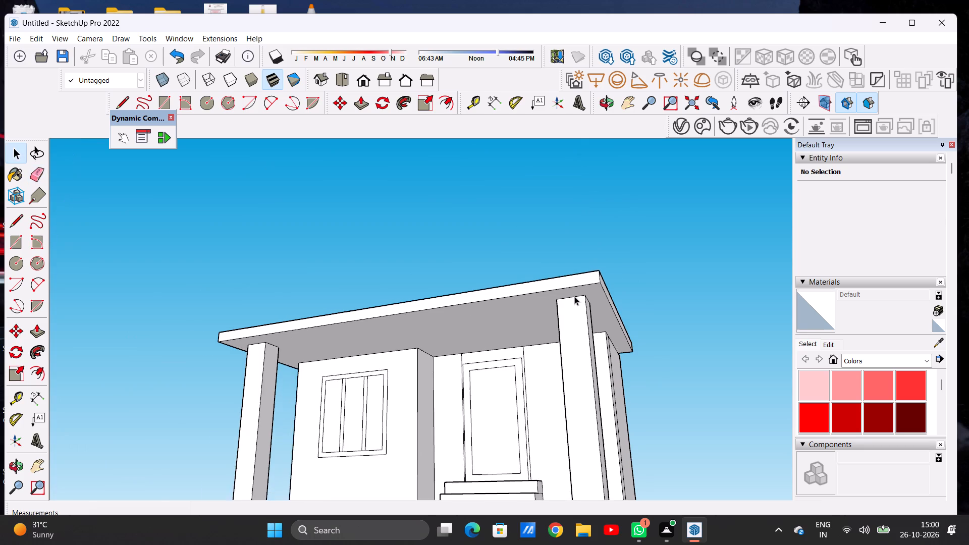
{"action": "scroll", "coordinate": [574, 296], "scroll_direction": "up", "scroll_amount": 3}
{"action": "left_click", "coordinate": [604, 101]}
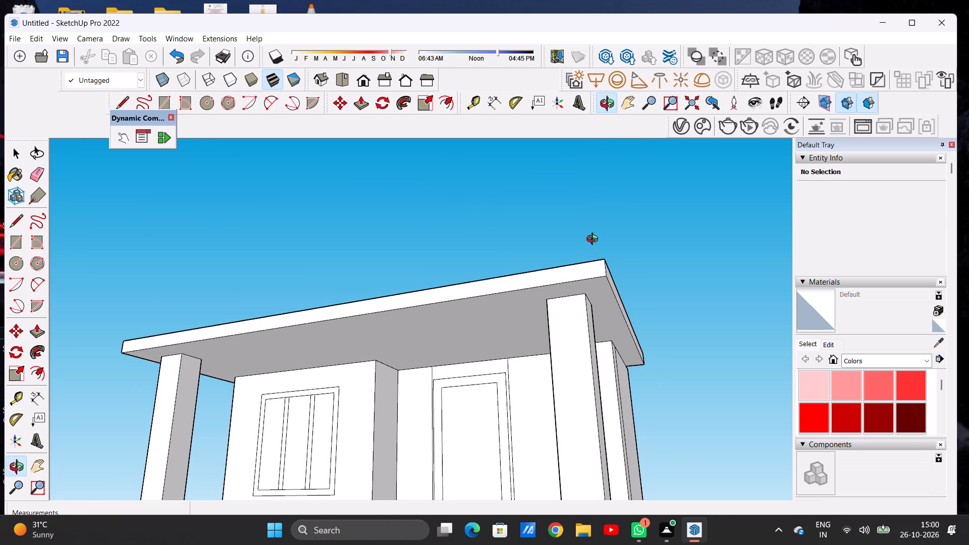
{"action": "scroll", "coordinate": [595, 257], "scroll_direction": "down", "scroll_amount": 2}
{"action": "scroll", "coordinate": [596, 261], "scroll_direction": "up", "scroll_amount": 2}
{"action": "scroll", "coordinate": [596, 261], "scroll_direction": "down", "scroll_amount": 4}
{"action": "left_click_drag", "start_coordinate": [533, 270], "coordinate": [607, 352]}
{"action": "scroll", "coordinate": [574, 308], "scroll_direction": "down", "scroll_amount": 11}
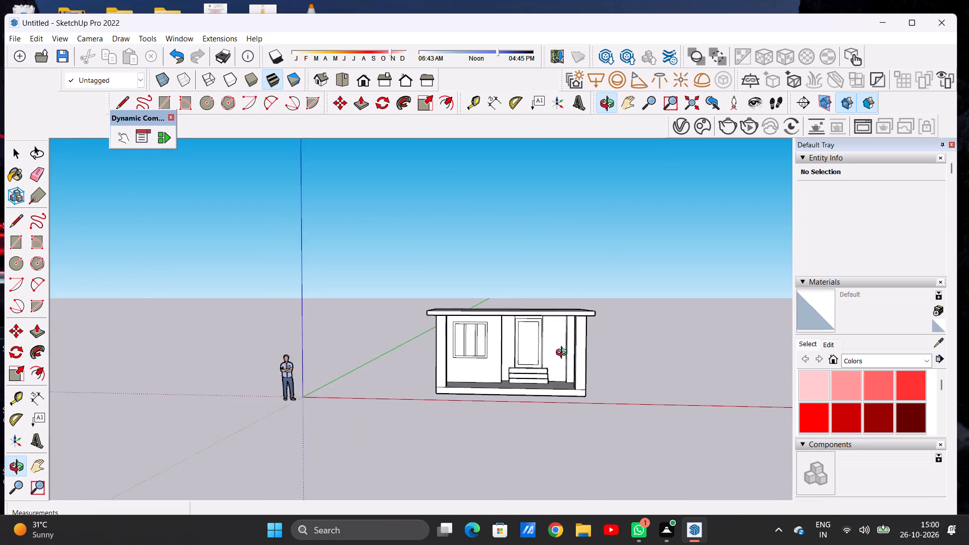
{"action": "scroll", "coordinate": [557, 358], "scroll_direction": "up", "scroll_amount": 6}
{"action": "left_click_drag", "start_coordinate": [550, 359], "coordinate": [560, 347]}
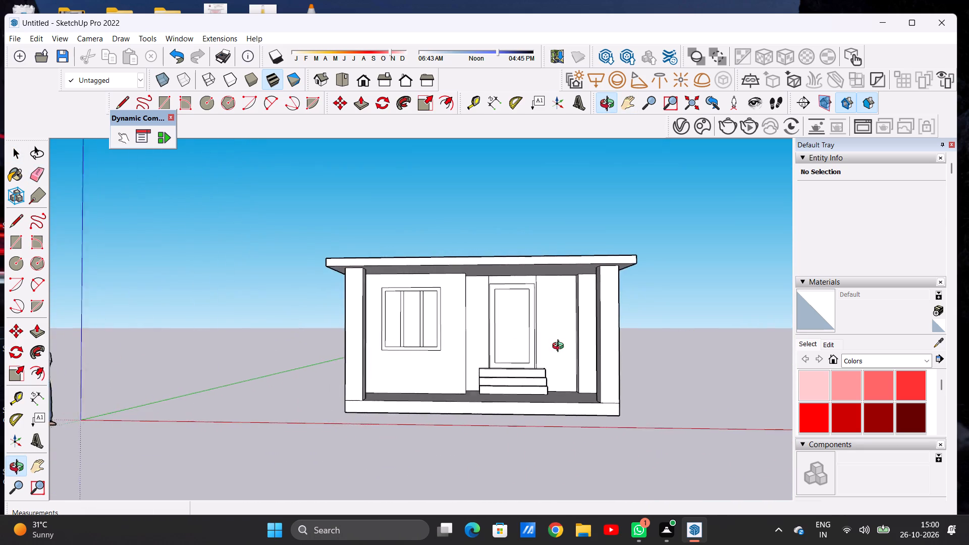
{"action": "left_click_drag", "start_coordinate": [560, 347], "coordinate": [662, 348]}
{"action": "left_click_drag", "start_coordinate": [427, 345], "coordinate": [378, 354]}
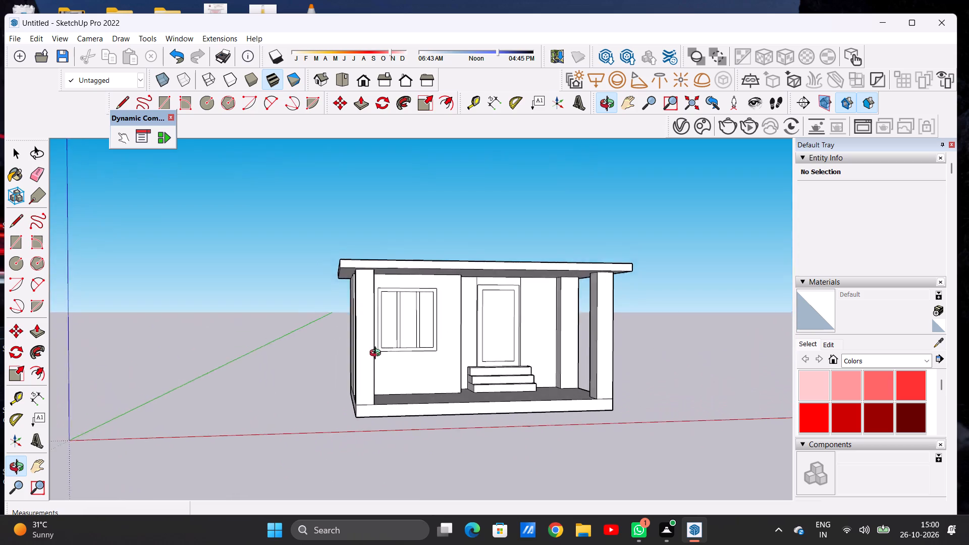
{"action": "left_click_drag", "start_coordinate": [378, 354], "coordinate": [307, 368]}
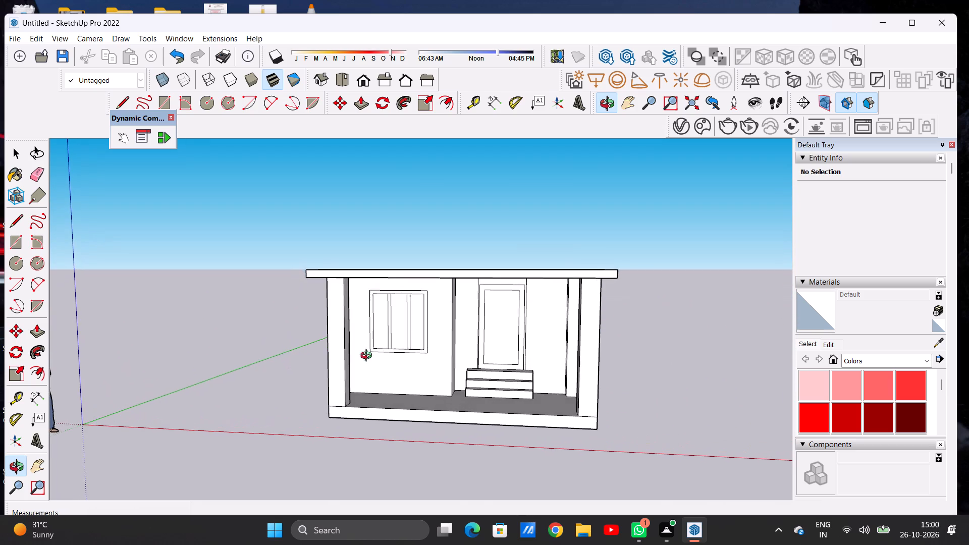
{"action": "scroll", "coordinate": [502, 352], "scroll_direction": "up", "scroll_amount": 6}
{"action": "left_click_drag", "start_coordinate": [545, 356], "coordinate": [559, 324]}
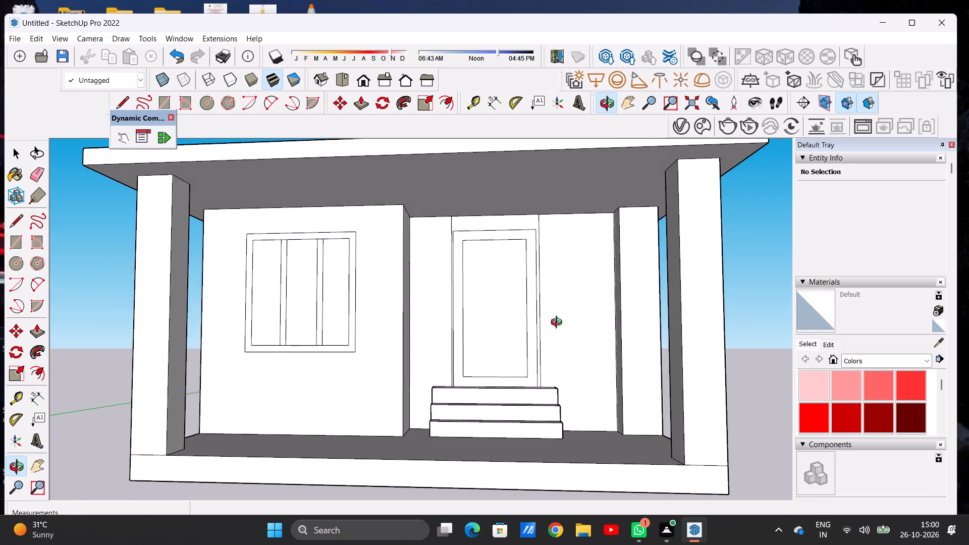
{"action": "left_click_drag", "start_coordinate": [374, 326], "coordinate": [684, 318]}
{"action": "left_click_drag", "start_coordinate": [389, 322], "coordinate": [596, 322]}
{"action": "left_click_drag", "start_coordinate": [596, 322], "coordinate": [429, 323]}
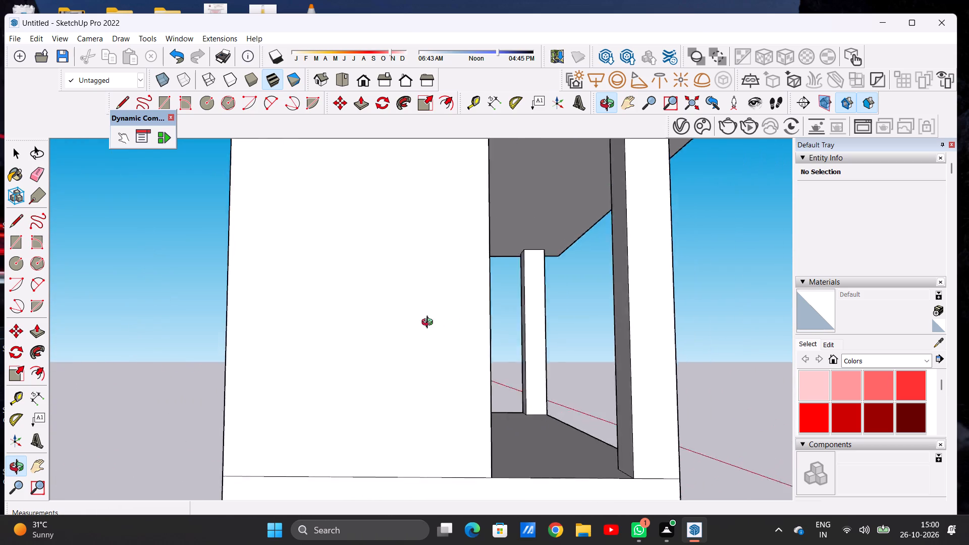
Examine the ground floor and roof slab from the front, both sides, the rear and above.
{"action": "left_click_drag", "start_coordinate": [429, 323], "coordinate": [365, 323]}
{"action": "left_click_drag", "start_coordinate": [538, 324], "coordinate": [320, 329]}
{"action": "scroll", "coordinate": [445, 339], "scroll_direction": "down", "scroll_amount": 4}
{"action": "left_click_drag", "start_coordinate": [496, 339], "coordinate": [459, 334]}
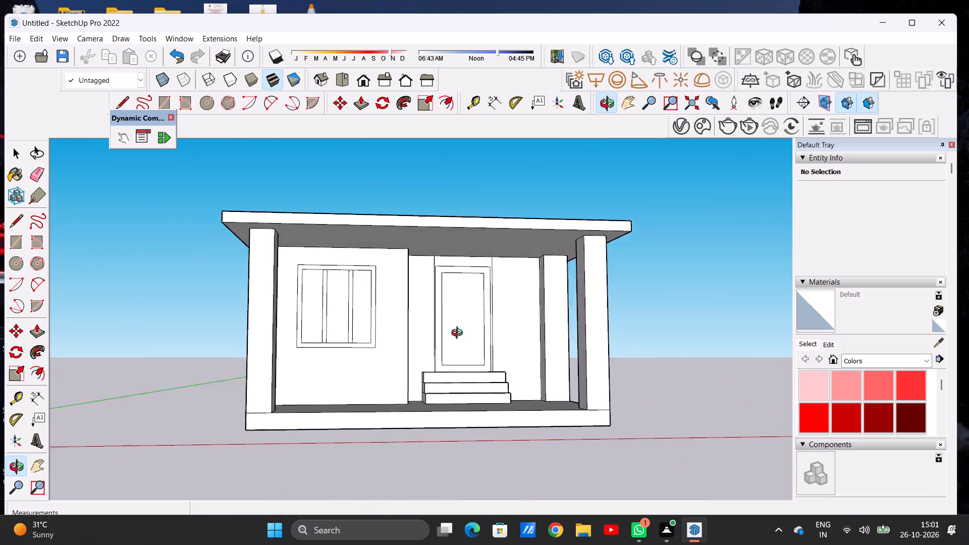
{"action": "left_click_drag", "start_coordinate": [459, 334], "coordinate": [422, 359]}
{"action": "scroll", "coordinate": [465, 341], "scroll_direction": "down", "scroll_amount": 6}
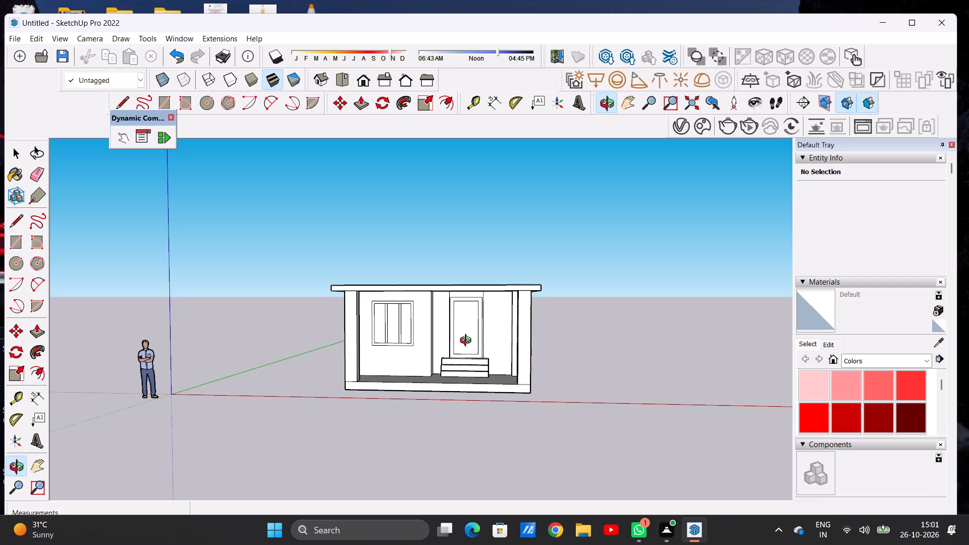
{"action": "scroll", "coordinate": [480, 333], "scroll_direction": "down", "scroll_amount": 7}
{"action": "scroll", "coordinate": [497, 356], "scroll_direction": "up", "scroll_amount": 5}
{"action": "scroll", "coordinate": [497, 356], "scroll_direction": "down", "scroll_amount": 1}
{"action": "scroll", "coordinate": [497, 356], "scroll_direction": "up", "scroll_amount": 1}
{"action": "scroll", "coordinate": [342, 313], "scroll_direction": "up", "scroll_amount": 2}
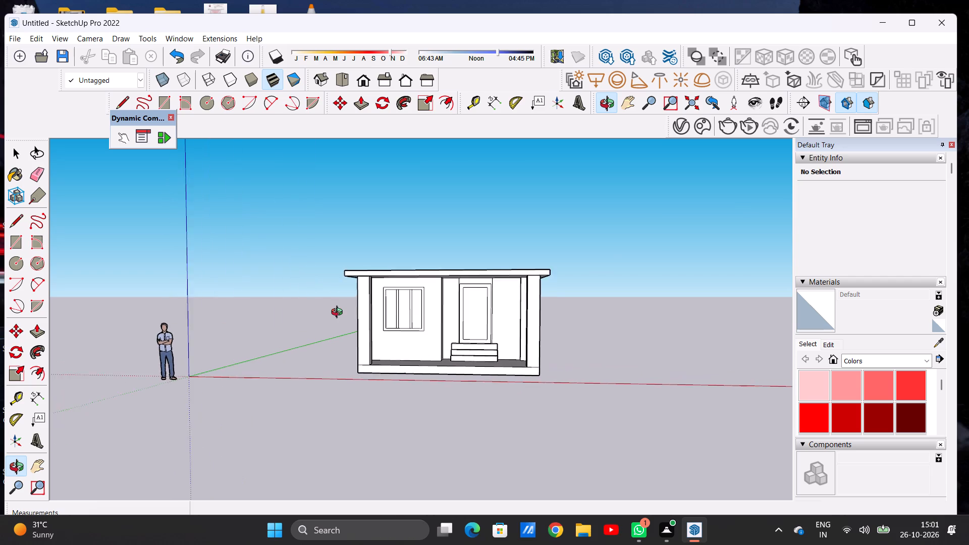
{"action": "scroll", "coordinate": [339, 313], "scroll_direction": "up", "scroll_amount": 3}
{"action": "scroll", "coordinate": [341, 312], "scroll_direction": "down", "scroll_amount": 1}
{"action": "scroll", "coordinate": [341, 312], "scroll_direction": "up", "scroll_amount": 1}
{"action": "left_click_drag", "start_coordinate": [327, 319], "coordinate": [483, 320]}
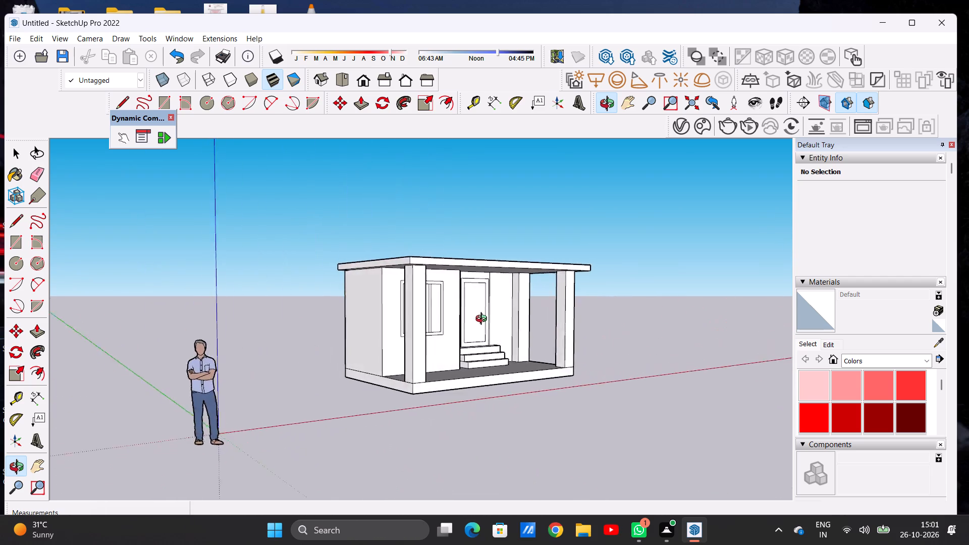
{"action": "left_click_drag", "start_coordinate": [483, 320], "coordinate": [331, 330]}
{"action": "scroll", "coordinate": [580, 326], "scroll_direction": "up", "scroll_amount": 4}
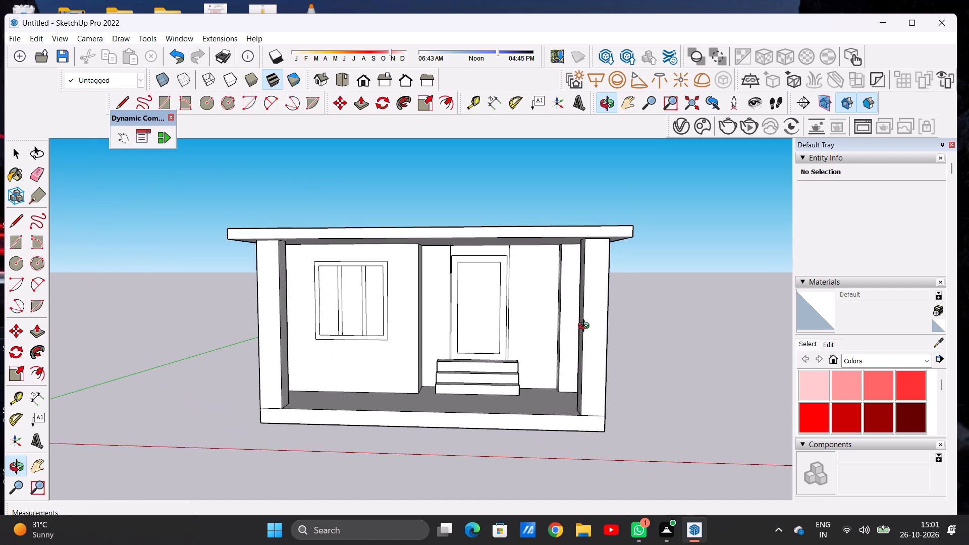
{"action": "left_click_drag", "start_coordinate": [626, 322], "coordinate": [425, 324]}
{"action": "left_click_drag", "start_coordinate": [633, 319], "coordinate": [263, 302]}
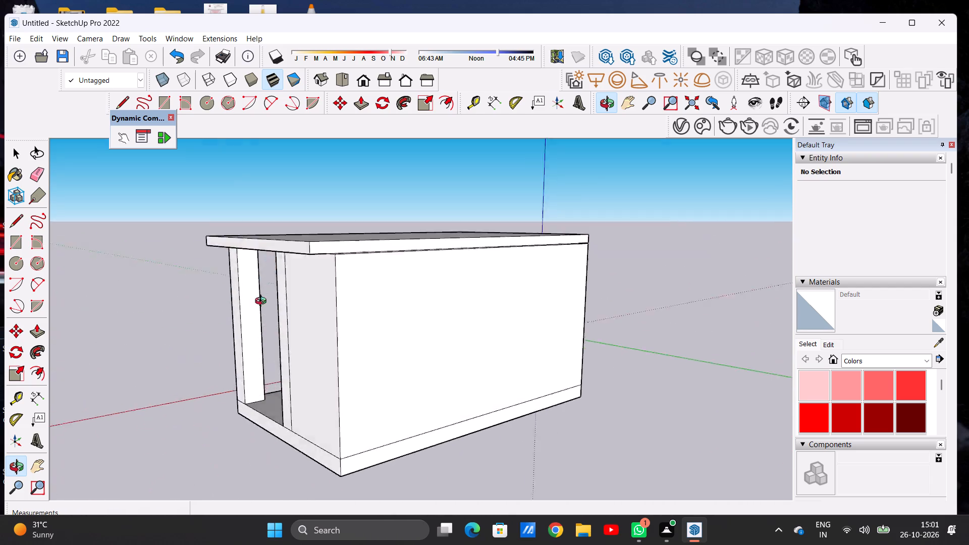
{"action": "left_click_drag", "start_coordinate": [263, 302], "coordinate": [0, 0]}
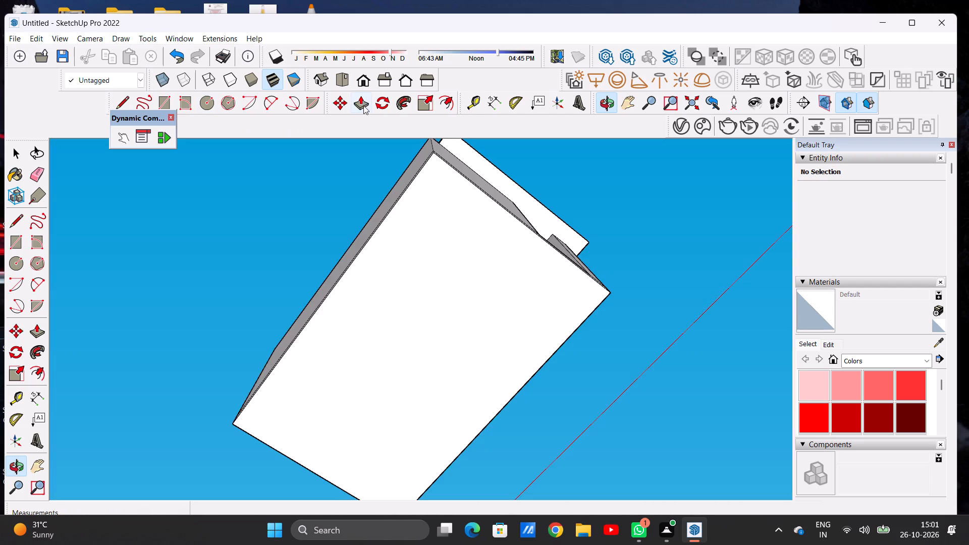
{"action": "left_click", "coordinate": [365, 82]}
{"action": "scroll", "coordinate": [377, 221], "scroll_direction": "down", "scroll_amount": 2}
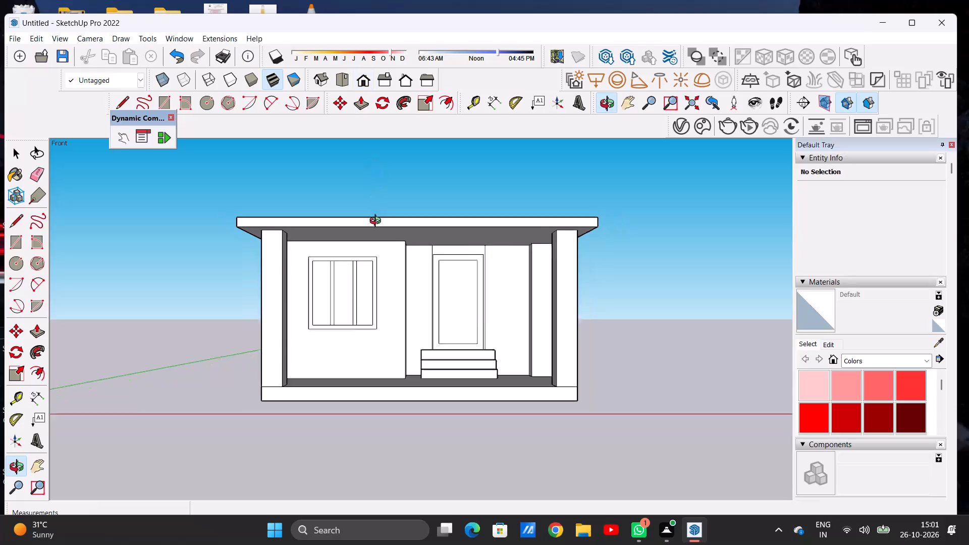
{"action": "scroll", "coordinate": [378, 222], "scroll_direction": "down", "scroll_amount": 1}
{"action": "left_click_drag", "start_coordinate": [463, 214], "coordinate": [464, 316]}
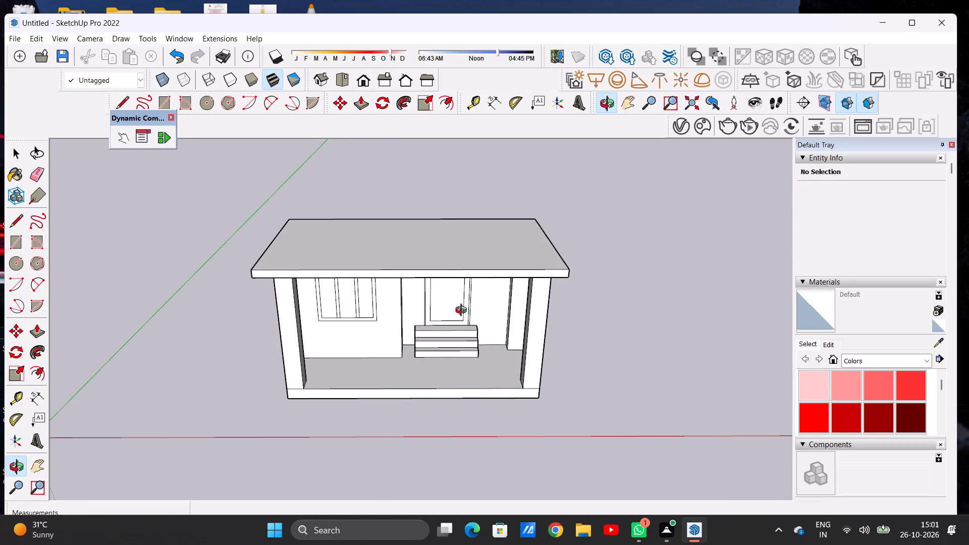
{"action": "left_click_drag", "start_coordinate": [452, 222], "coordinate": [430, 311]}
{"action": "scroll", "coordinate": [508, 253], "scroll_direction": "down", "scroll_amount": 4}
{"action": "left_click_drag", "start_coordinate": [456, 239], "coordinate": [465, 337]}
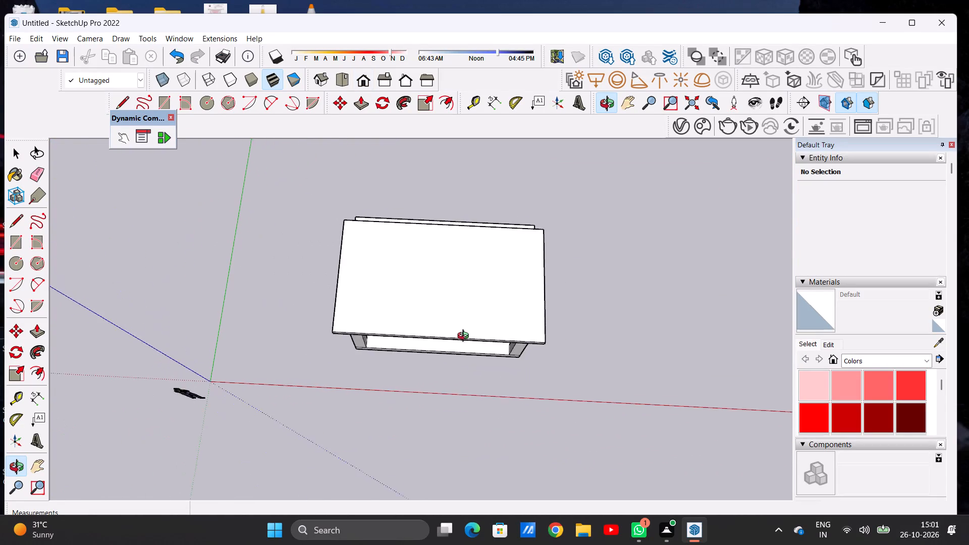
{"action": "left_click_drag", "start_coordinate": [465, 337], "coordinate": [469, 344]}
Push/Pull the roof slab's rear edge face outward about 9 1/8" so it sits flush with the back wall.
{"action": "scroll", "coordinate": [547, 274], "scroll_direction": "up", "scroll_amount": 3}
{"action": "left_click_drag", "start_coordinate": [550, 270], "coordinate": [375, 233]}
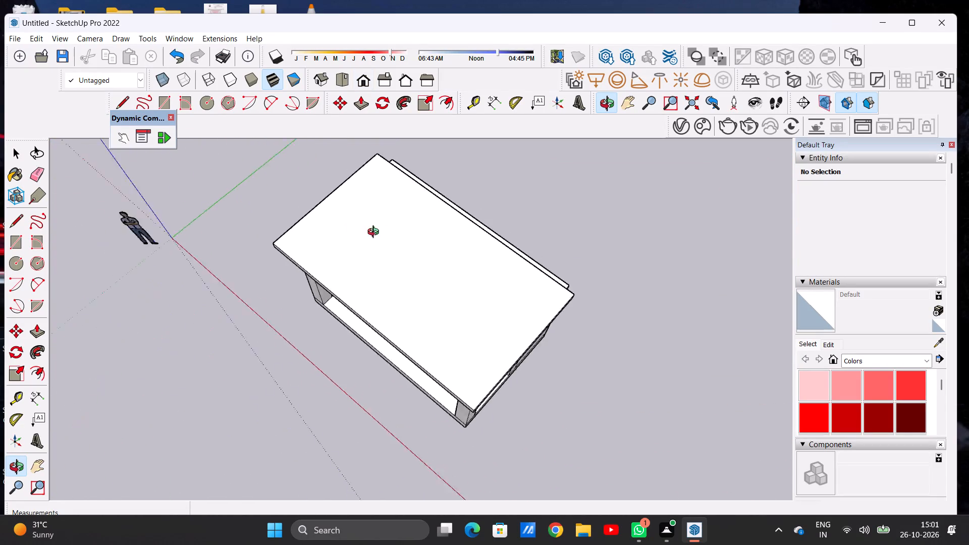
{"action": "left_click_drag", "start_coordinate": [375, 233], "coordinate": [349, 229]}
{"action": "left_click_drag", "start_coordinate": [584, 281], "coordinate": [364, 193]}
{"action": "scroll", "coordinate": [457, 232], "scroll_direction": "down", "scroll_amount": 4}
{"action": "scroll", "coordinate": [483, 307], "scroll_direction": "up", "scroll_amount": 6}
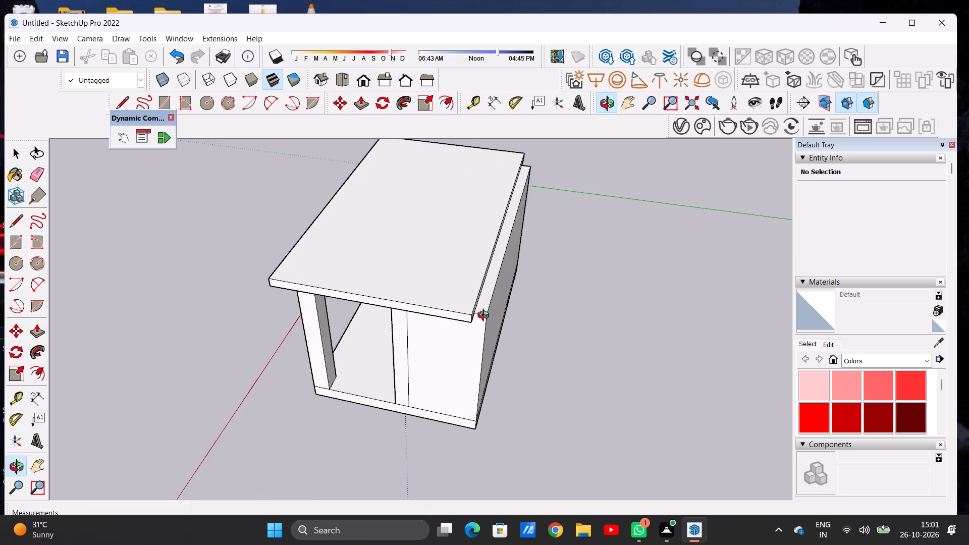
{"action": "left_click_drag", "start_coordinate": [486, 320], "coordinate": [422, 311]}
{"action": "scroll", "coordinate": [433, 321], "scroll_direction": "up", "scroll_amount": 12}
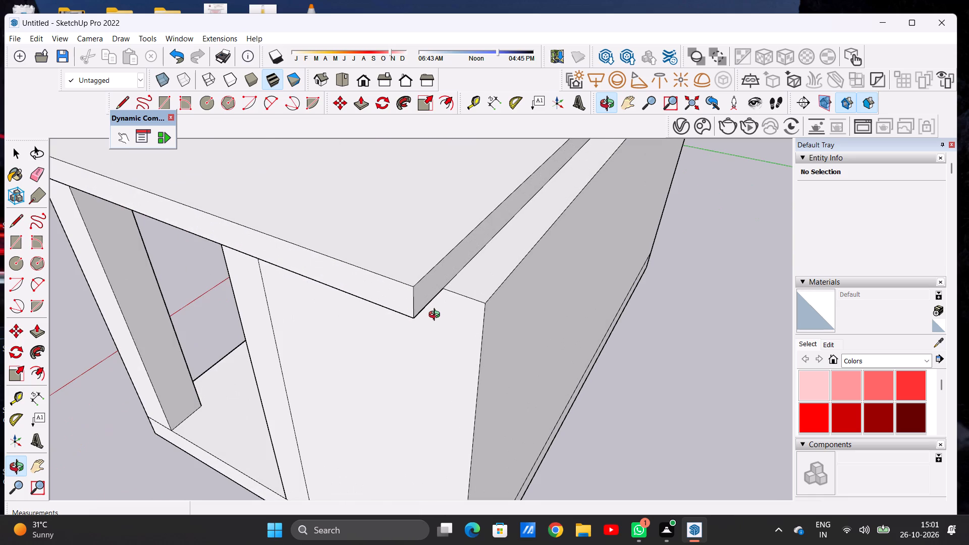
{"action": "key", "text": "p"}
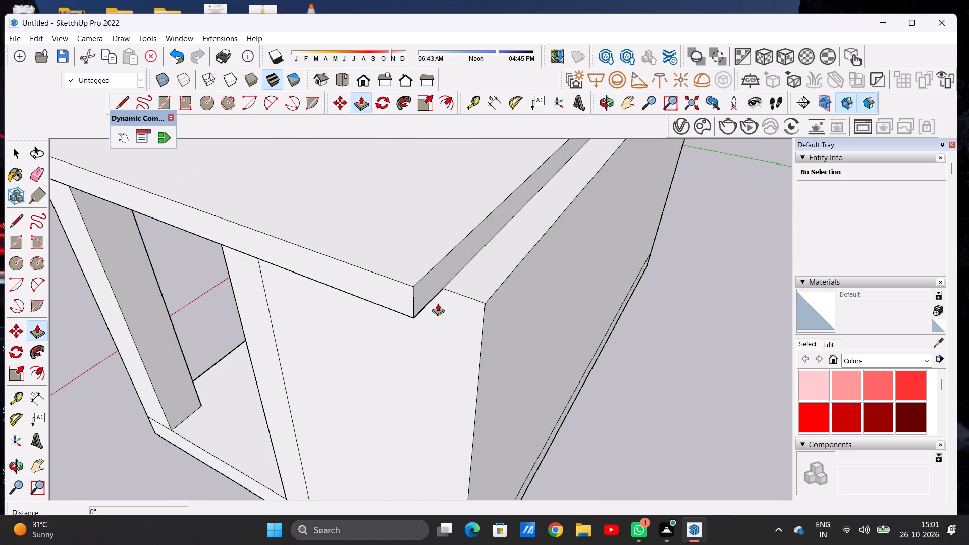
{"action": "scroll", "coordinate": [430, 295], "scroll_direction": "up", "scroll_amount": 5}
{"action": "left_click", "coordinate": [429, 295]}
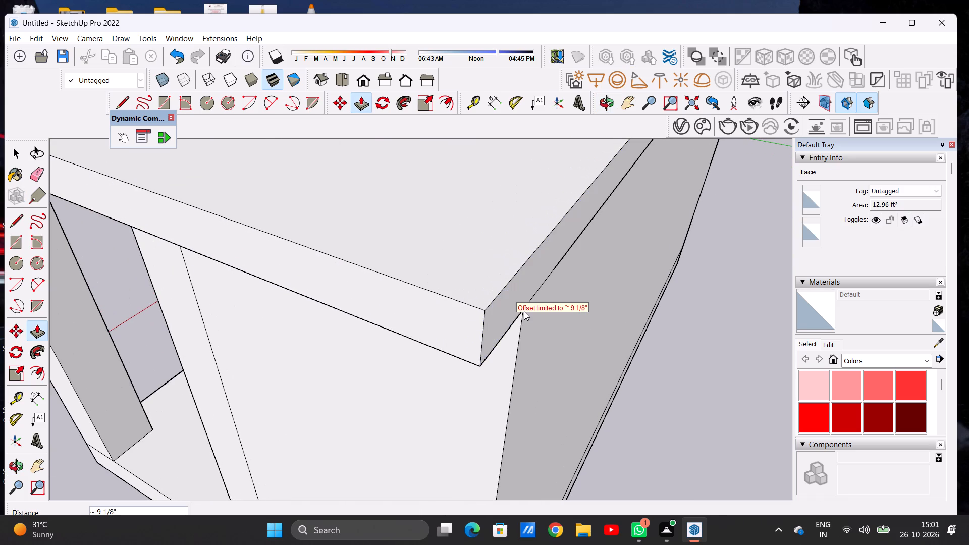
{"action": "left_click", "coordinate": [524, 311]}
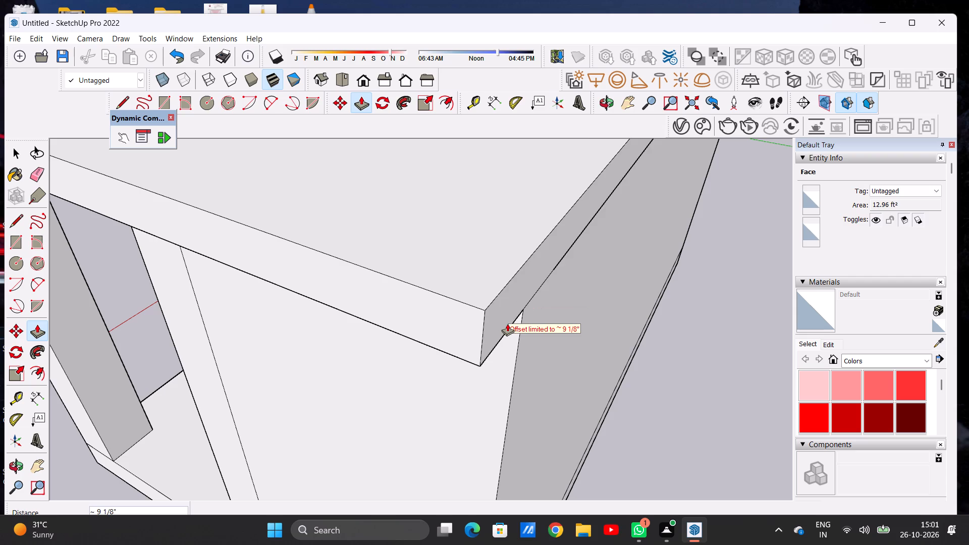
{"action": "key", "text": "space"}
{"action": "key", "text": "p"}
{"action": "left_click", "coordinate": [443, 264]}
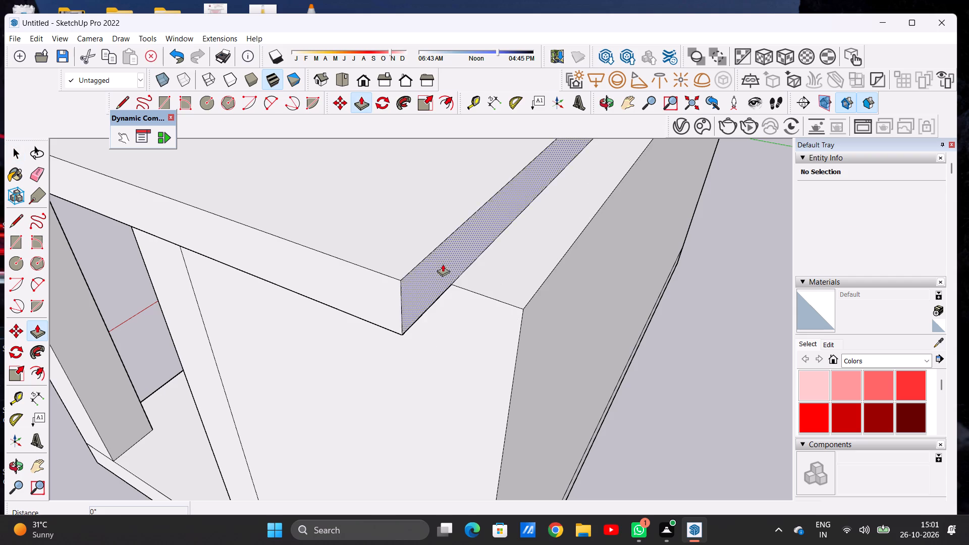
{"action": "left_click", "coordinate": [513, 360]}
{"action": "key", "text": "space"}
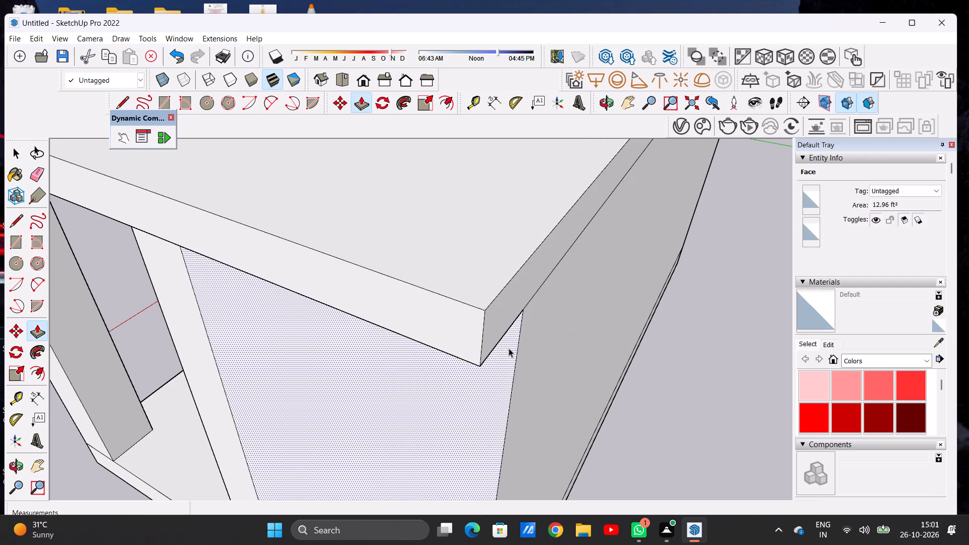
Offset the outline of the roof slab's top face inward by about 9 15/16" to form a perimeter border.
{"action": "scroll", "coordinate": [491, 306], "scroll_direction": "down", "scroll_amount": 14}
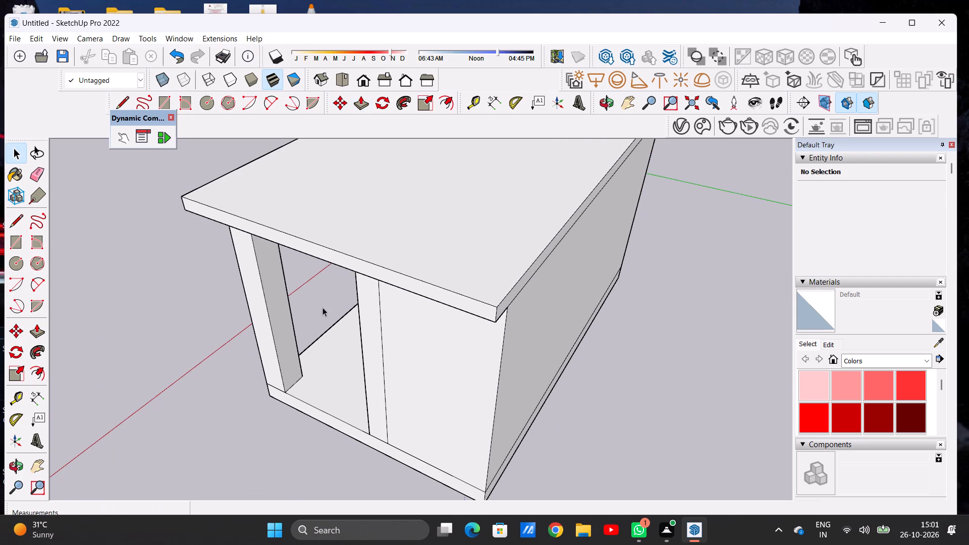
{"action": "left_click", "coordinate": [604, 105]}
{"action": "left_click_drag", "start_coordinate": [340, 327], "coordinate": [610, 282]}
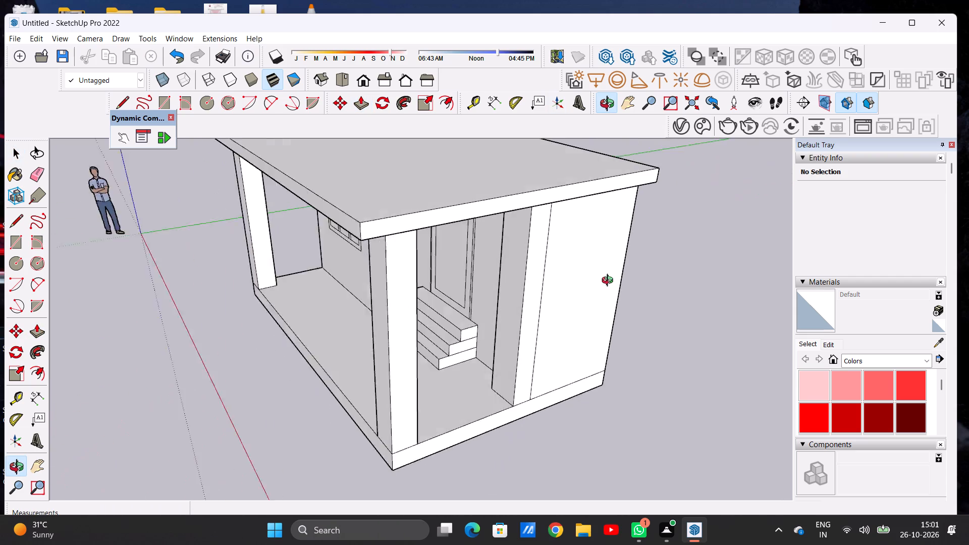
{"action": "left_click_drag", "start_coordinate": [610, 282], "coordinate": [616, 280]}
{"action": "scroll", "coordinate": [522, 345], "scroll_direction": "down", "scroll_amount": 8}
{"action": "left_click_drag", "start_coordinate": [382, 343], "coordinate": [597, 318]}
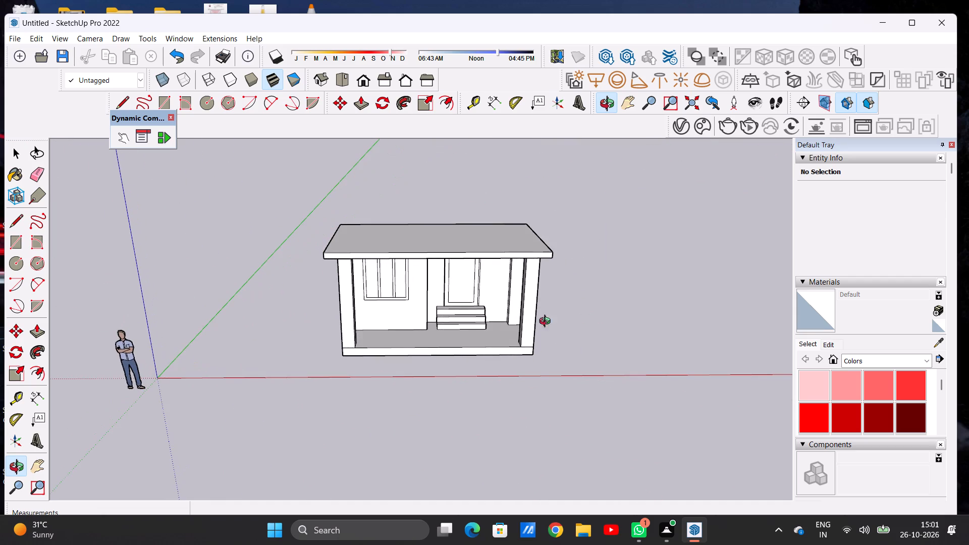
{"action": "scroll", "coordinate": [437, 339], "scroll_direction": "down", "scroll_amount": 5}
{"action": "scroll", "coordinate": [439, 300], "scroll_direction": "up", "scroll_amount": 8}
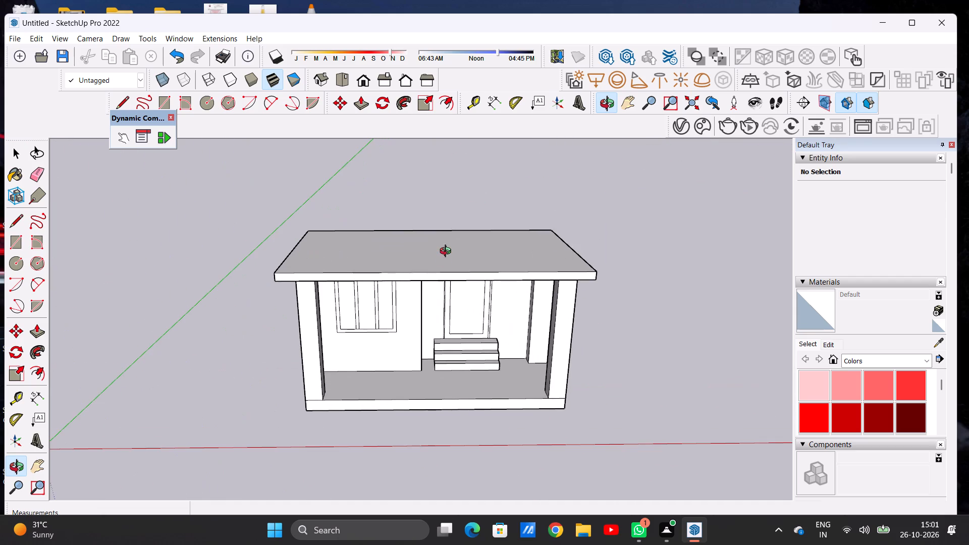
{"action": "left_click_drag", "start_coordinate": [448, 252], "coordinate": [451, 391]}
{"action": "scroll", "coordinate": [471, 320], "scroll_direction": "down", "scroll_amount": 3}
{"action": "left_click_drag", "start_coordinate": [463, 298], "coordinate": [463, 384]}
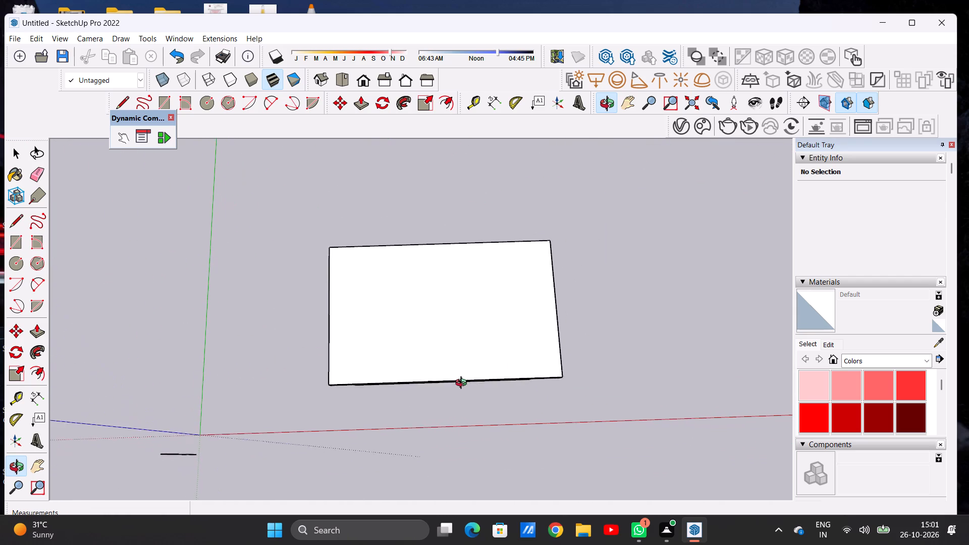
{"action": "left_click_drag", "start_coordinate": [463, 384], "coordinate": [459, 388]}
{"action": "scroll", "coordinate": [476, 393], "scroll_direction": "up", "scroll_amount": 4}
{"action": "scroll", "coordinate": [495, 320], "scroll_direction": "down", "scroll_amount": 2}
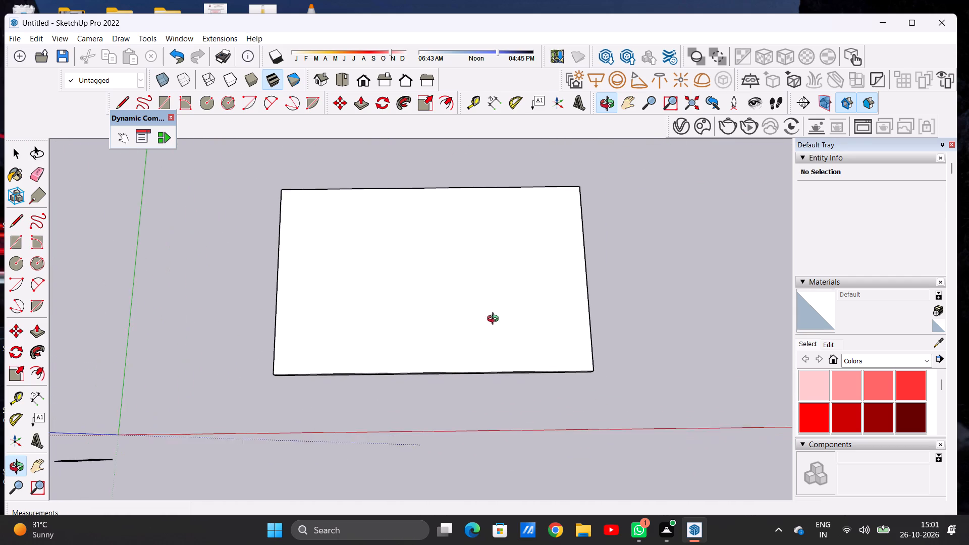
{"action": "scroll", "coordinate": [495, 320], "scroll_direction": "down", "scroll_amount": 2}
{"action": "left_click_drag", "start_coordinate": [485, 322], "coordinate": [487, 342]}
{"action": "scroll", "coordinate": [484, 359], "scroll_direction": "up", "scroll_amount": 4}
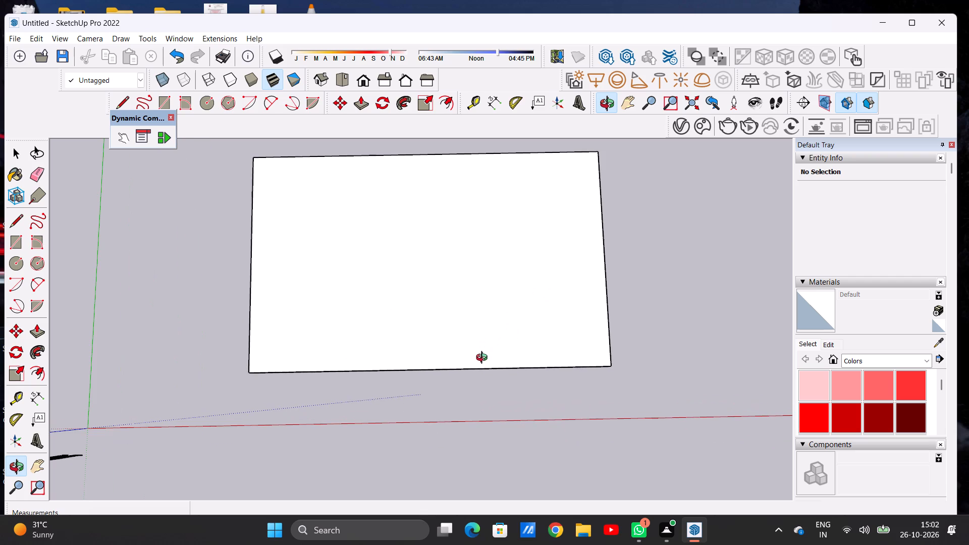
{"action": "scroll", "coordinate": [484, 359], "scroll_direction": "down", "scroll_amount": 1}
{"action": "key", "text": "o"}
{"action": "key", "text": "f"}
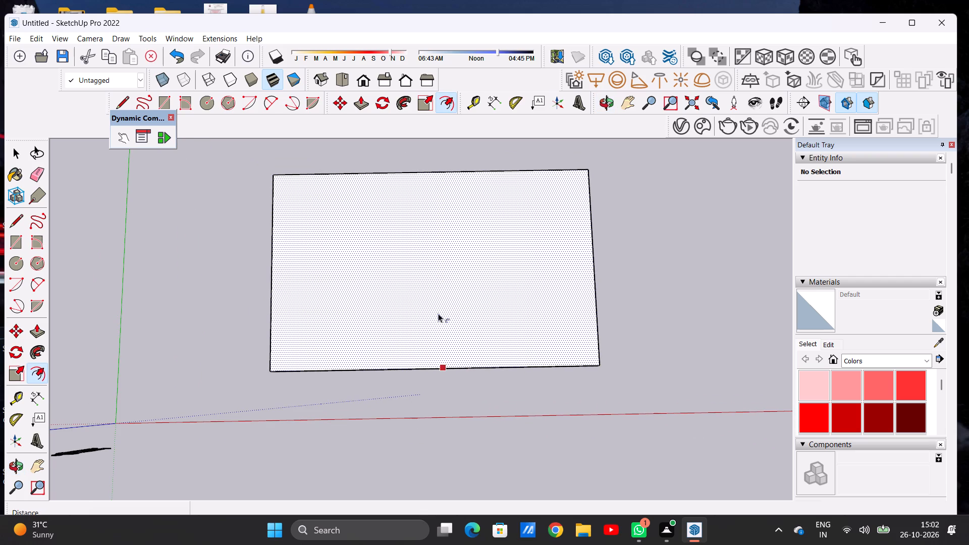
{"action": "left_click", "coordinate": [421, 179]}
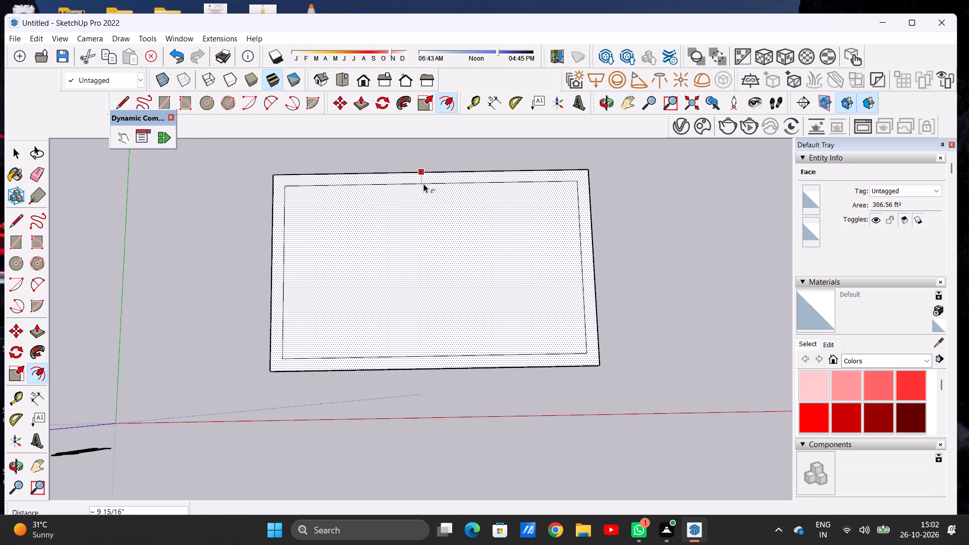
{"action": "left_click", "coordinate": [423, 184]}
{"action": "key", "text": "space"}
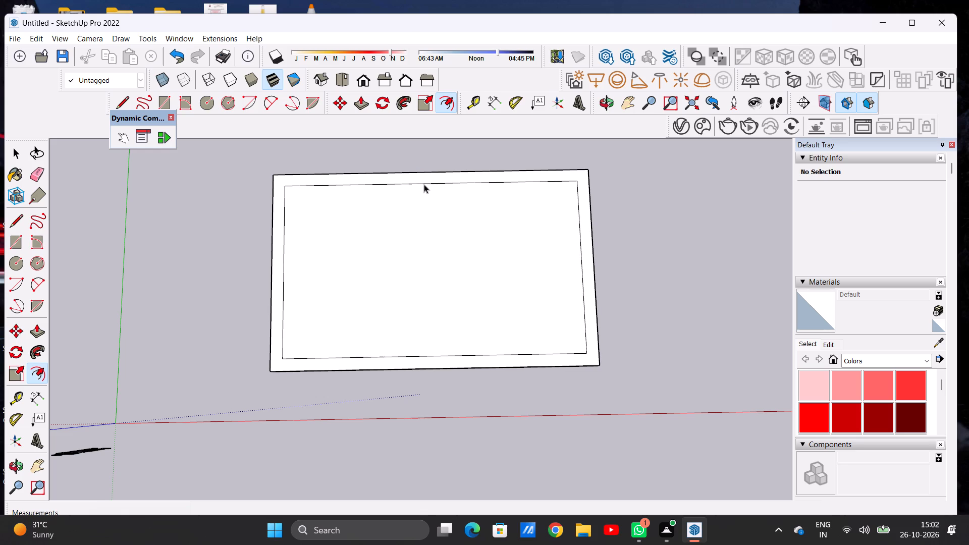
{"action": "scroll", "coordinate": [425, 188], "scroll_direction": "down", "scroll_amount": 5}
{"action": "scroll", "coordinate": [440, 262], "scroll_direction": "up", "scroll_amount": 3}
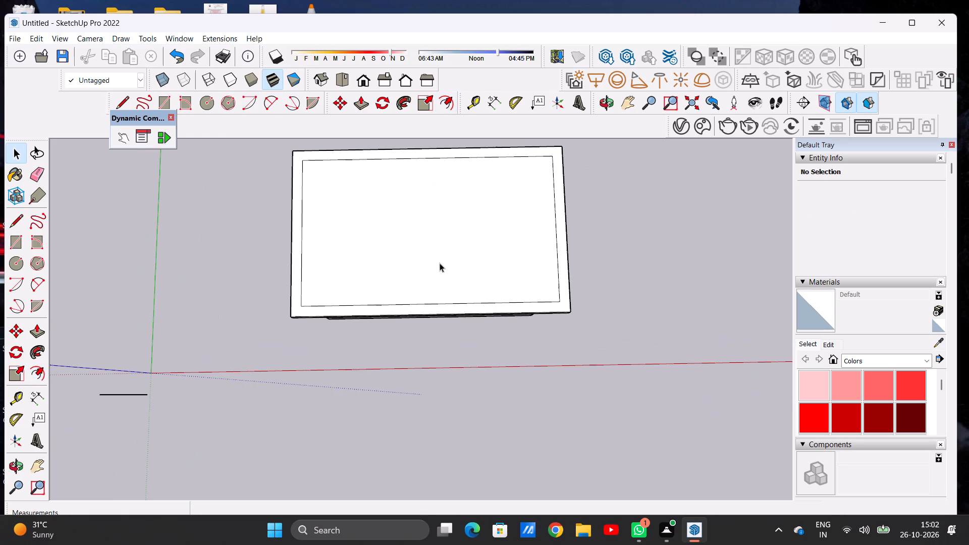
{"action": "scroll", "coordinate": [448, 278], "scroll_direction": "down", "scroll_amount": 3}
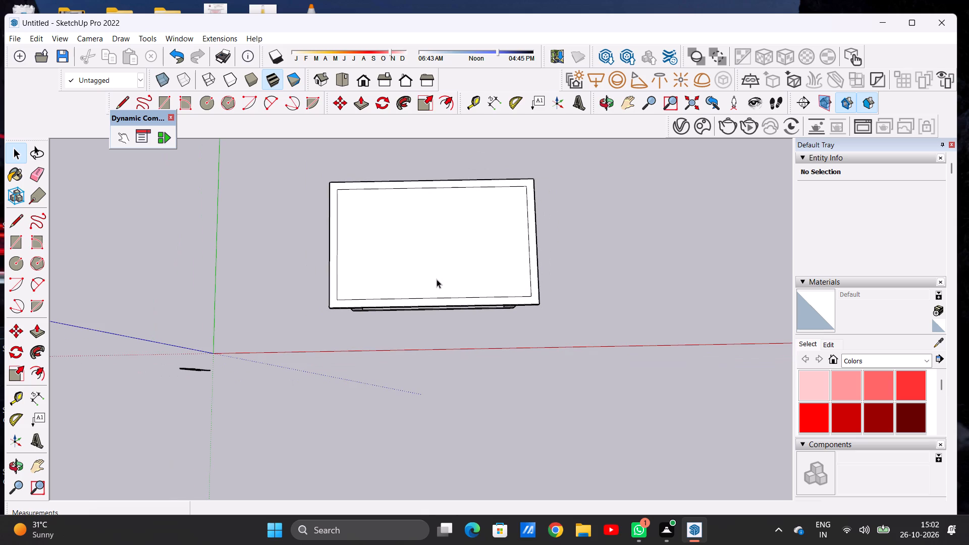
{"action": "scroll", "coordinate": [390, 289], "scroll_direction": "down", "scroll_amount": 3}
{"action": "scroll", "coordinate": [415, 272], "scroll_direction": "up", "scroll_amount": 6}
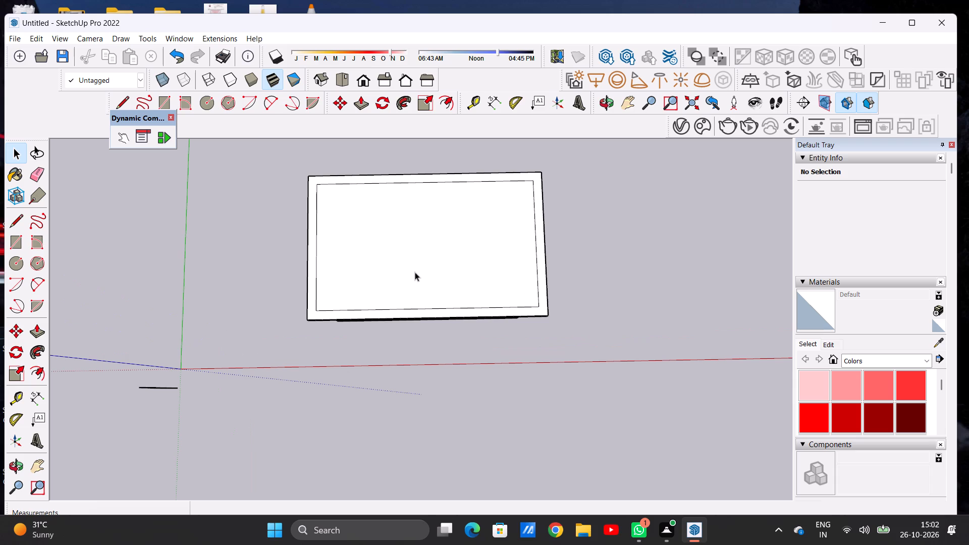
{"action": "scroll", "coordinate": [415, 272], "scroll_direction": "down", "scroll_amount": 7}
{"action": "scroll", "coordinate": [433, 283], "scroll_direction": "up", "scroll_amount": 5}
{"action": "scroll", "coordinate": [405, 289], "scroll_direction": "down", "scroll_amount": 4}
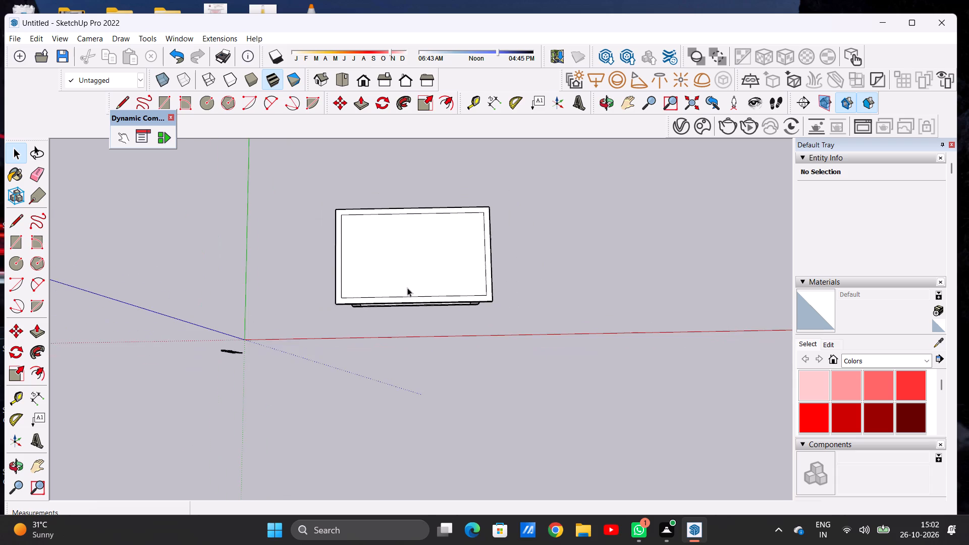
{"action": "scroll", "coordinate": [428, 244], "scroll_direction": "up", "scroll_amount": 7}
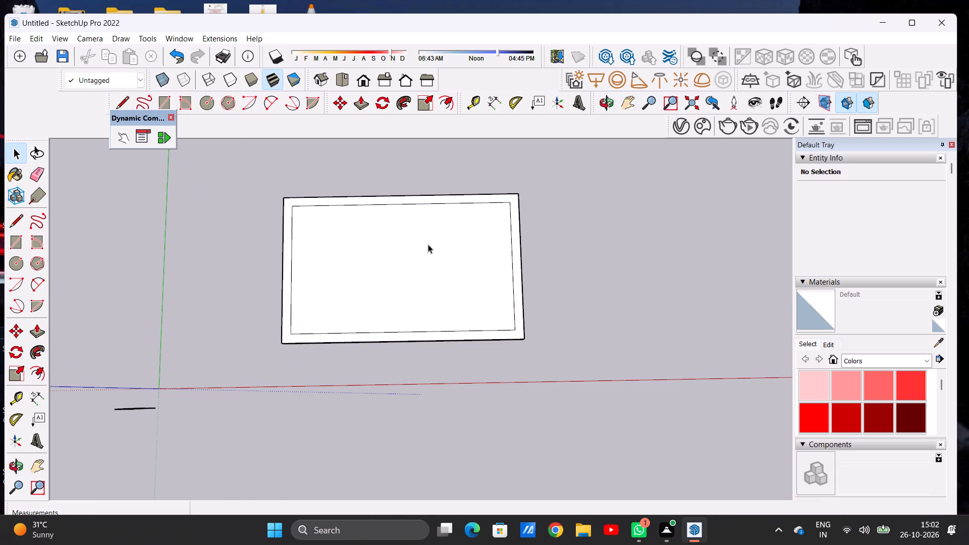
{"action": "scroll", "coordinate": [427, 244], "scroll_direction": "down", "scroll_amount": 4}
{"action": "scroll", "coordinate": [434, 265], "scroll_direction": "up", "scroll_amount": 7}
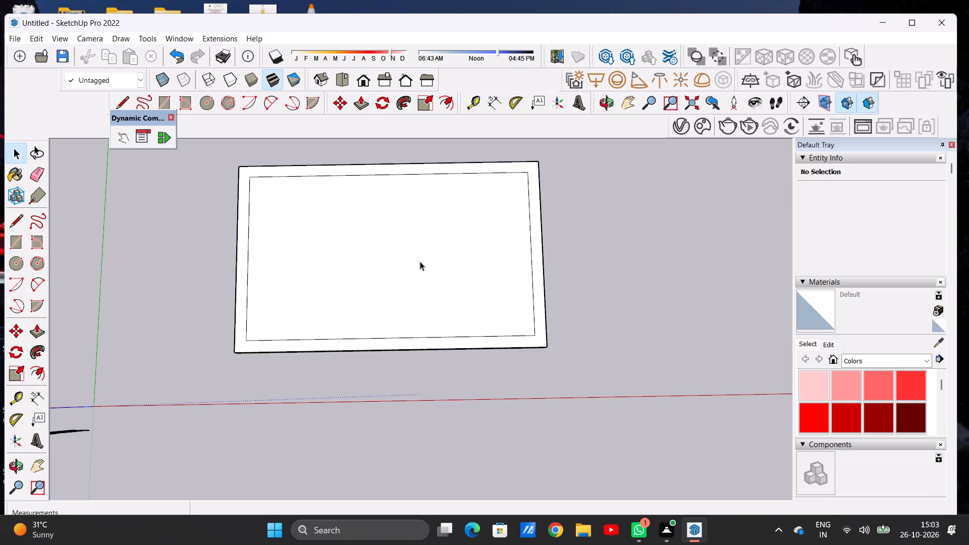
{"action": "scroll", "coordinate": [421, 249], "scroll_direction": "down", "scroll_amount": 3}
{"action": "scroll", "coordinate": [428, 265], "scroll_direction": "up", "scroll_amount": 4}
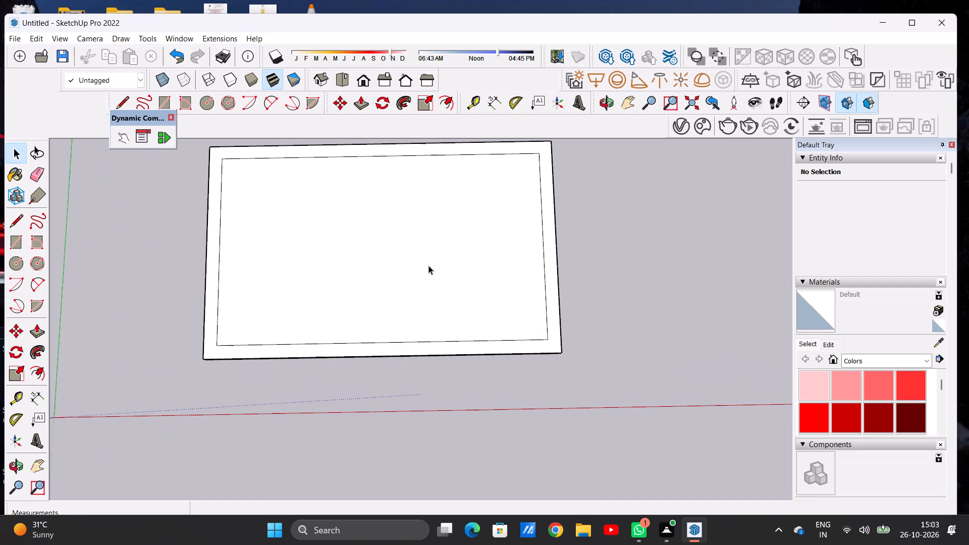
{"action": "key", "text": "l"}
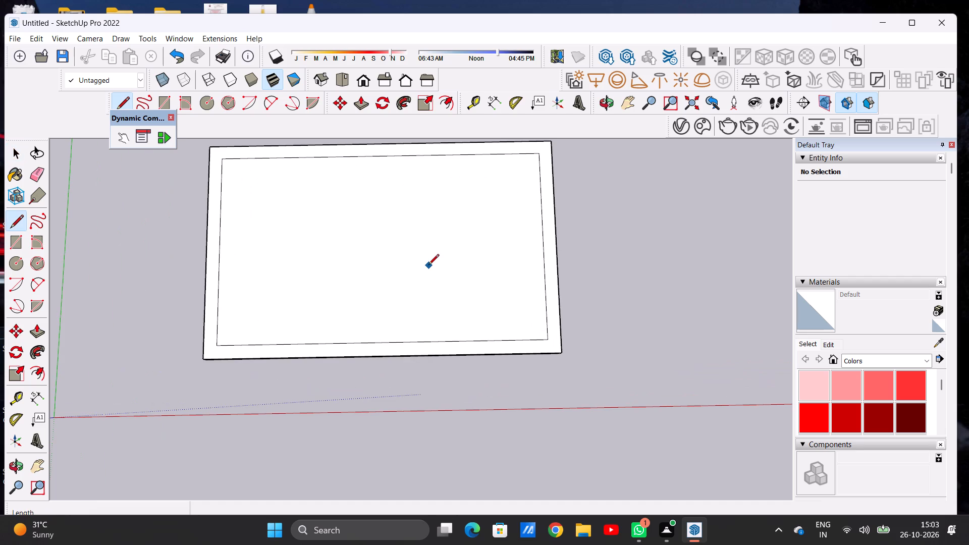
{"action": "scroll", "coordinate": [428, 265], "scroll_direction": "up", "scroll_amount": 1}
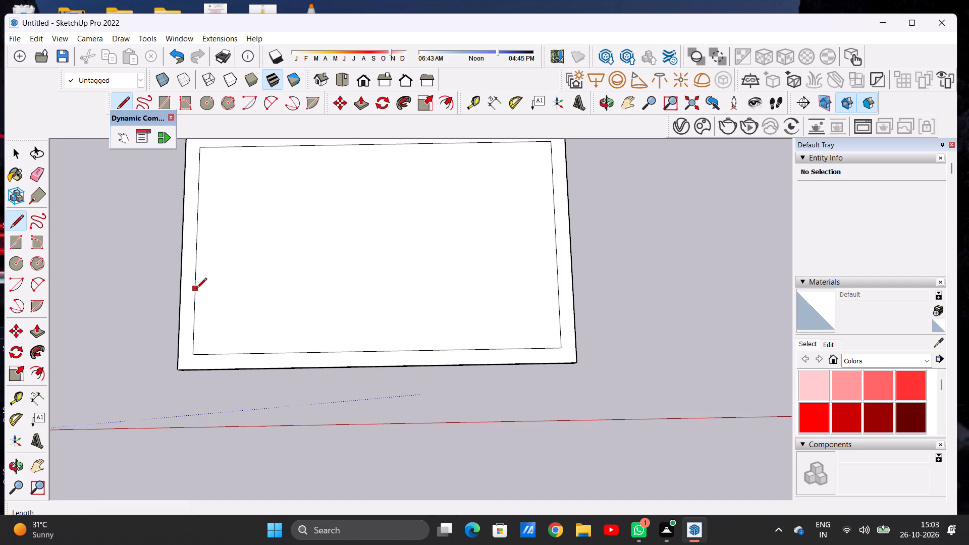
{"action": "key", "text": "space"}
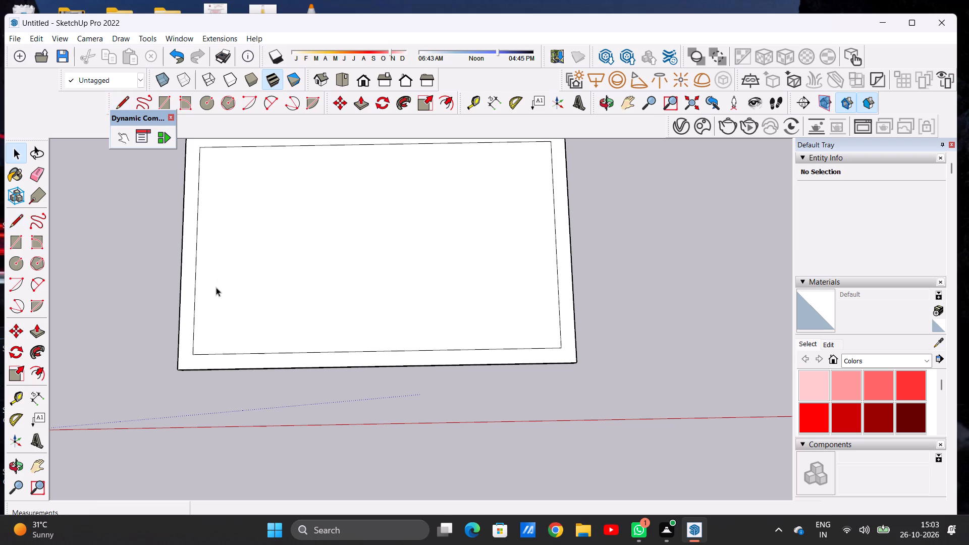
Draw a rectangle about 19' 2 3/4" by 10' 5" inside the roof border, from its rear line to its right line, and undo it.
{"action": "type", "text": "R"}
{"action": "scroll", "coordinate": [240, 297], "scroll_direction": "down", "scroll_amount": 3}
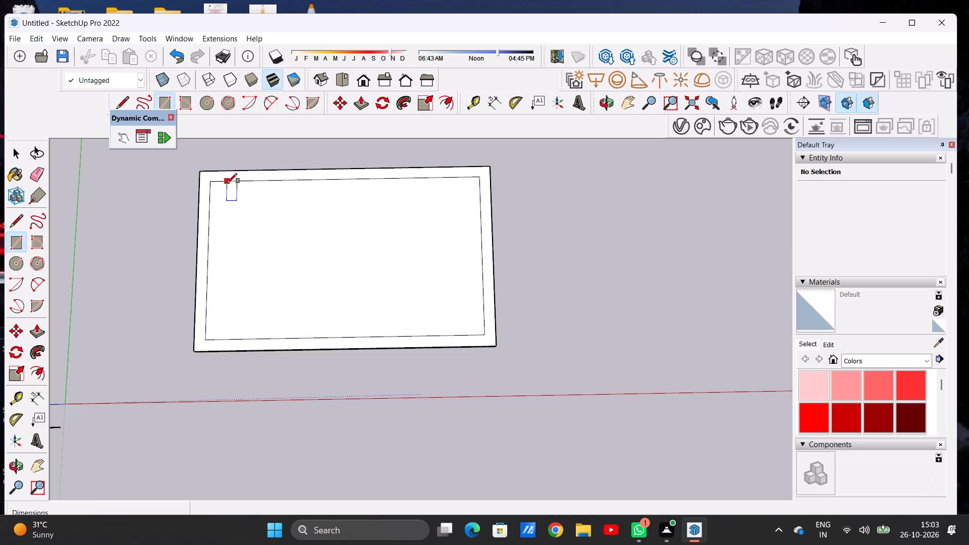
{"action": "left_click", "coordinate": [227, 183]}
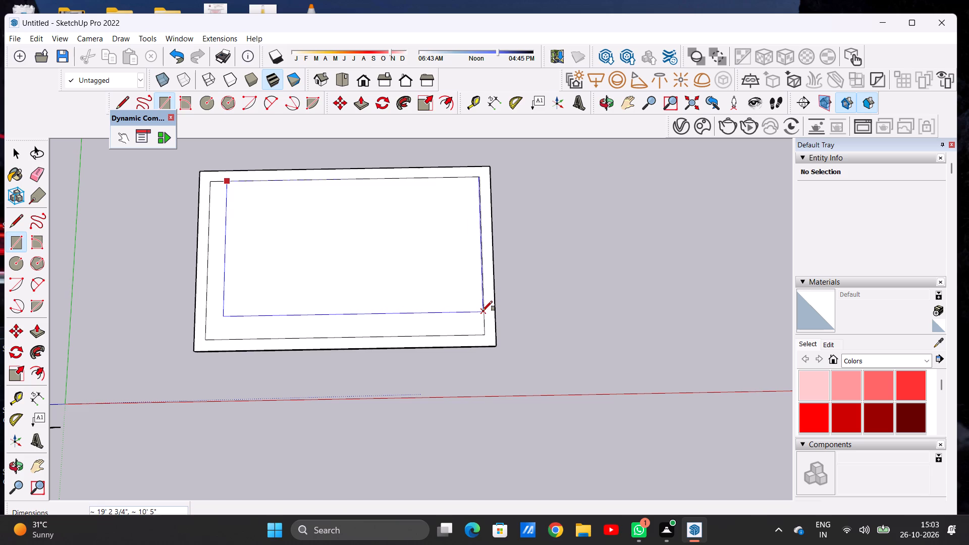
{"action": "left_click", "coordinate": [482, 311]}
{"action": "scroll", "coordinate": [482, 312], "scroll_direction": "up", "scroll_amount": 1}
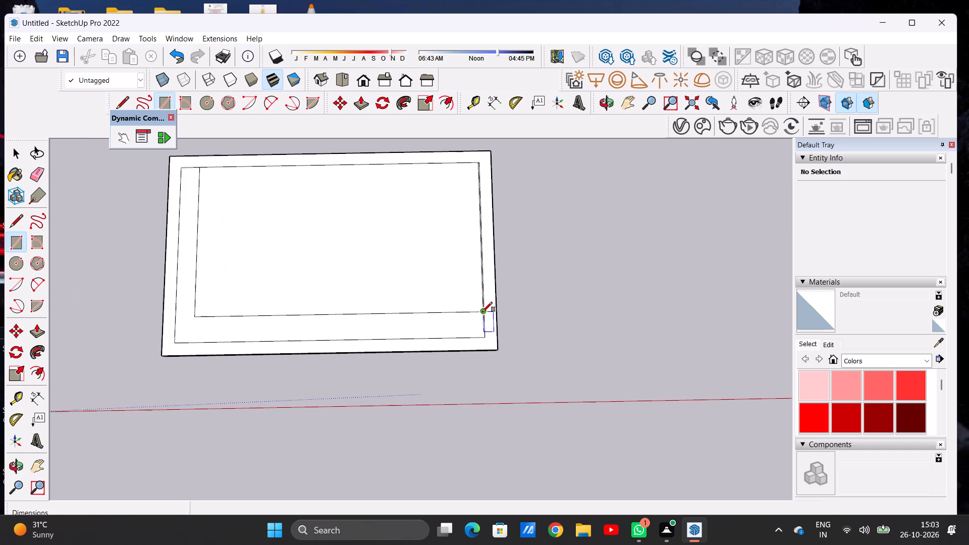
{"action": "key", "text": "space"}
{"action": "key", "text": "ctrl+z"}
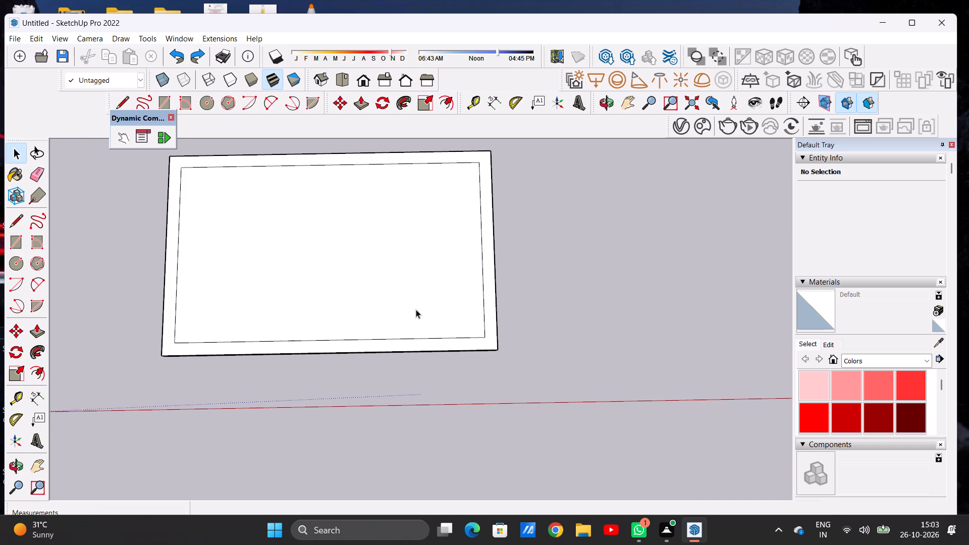
Draw a rectangle about 19' 4 7/16" by 7' 5/16" inside the roof border, from its rear line near the left corner to its right line.
{"action": "scroll", "coordinate": [416, 309], "scroll_direction": "down", "scroll_amount": 4}
{"action": "scroll", "coordinate": [422, 301], "scroll_direction": "up", "scroll_amount": 2}
{"action": "scroll", "coordinate": [430, 299], "scroll_direction": "down", "scroll_amount": 3}
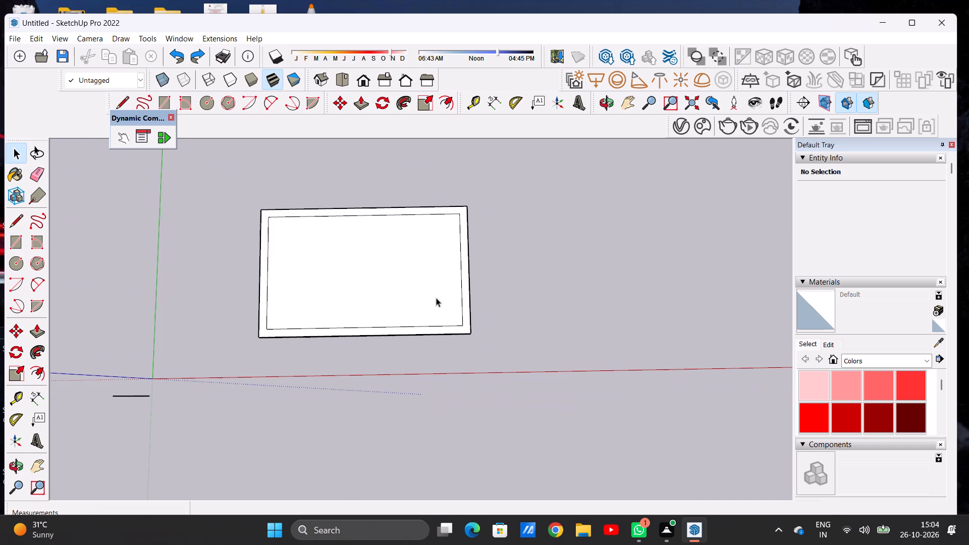
{"action": "key", "text": "r"}
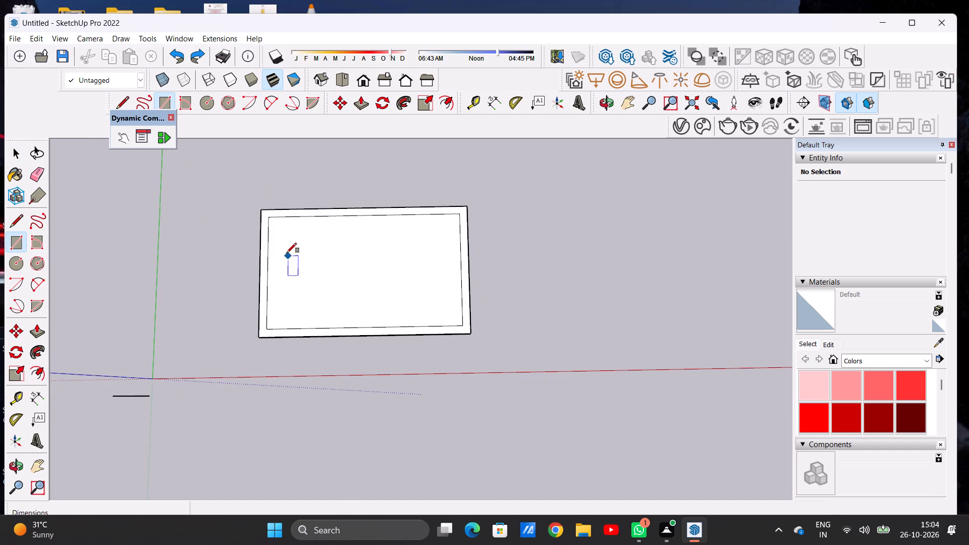
{"action": "scroll", "coordinate": [280, 226], "scroll_direction": "up", "scroll_amount": 2}
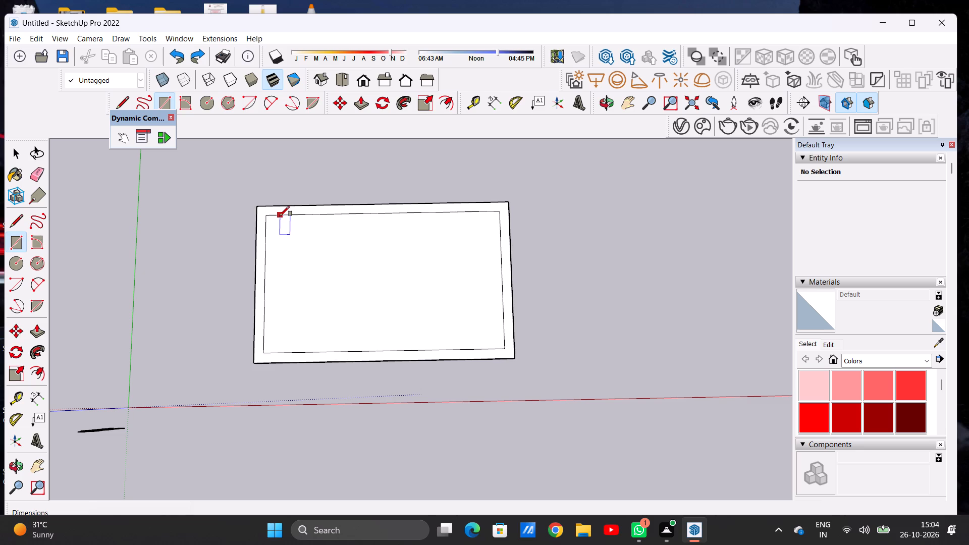
{"action": "left_click", "coordinate": [280, 216]}
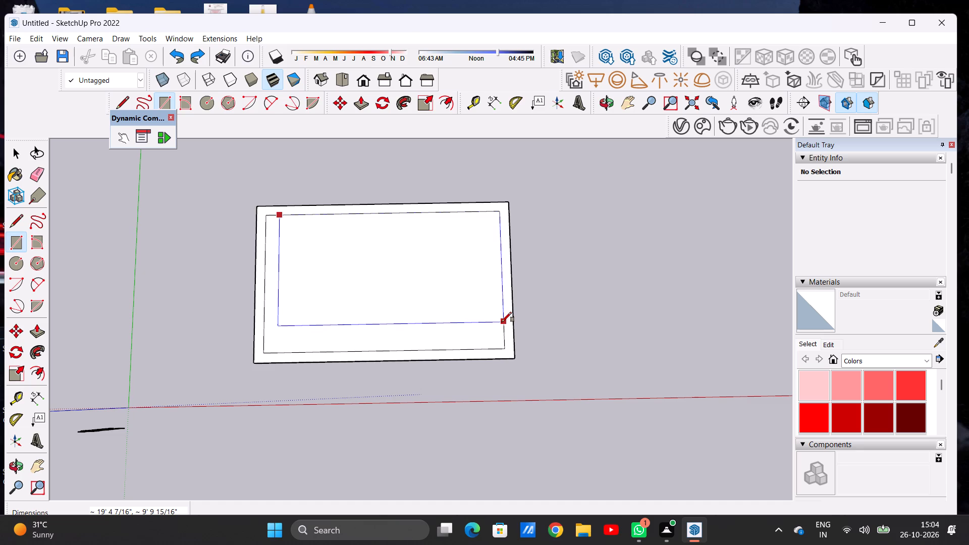
{"action": "left_click", "coordinate": [504, 290]}
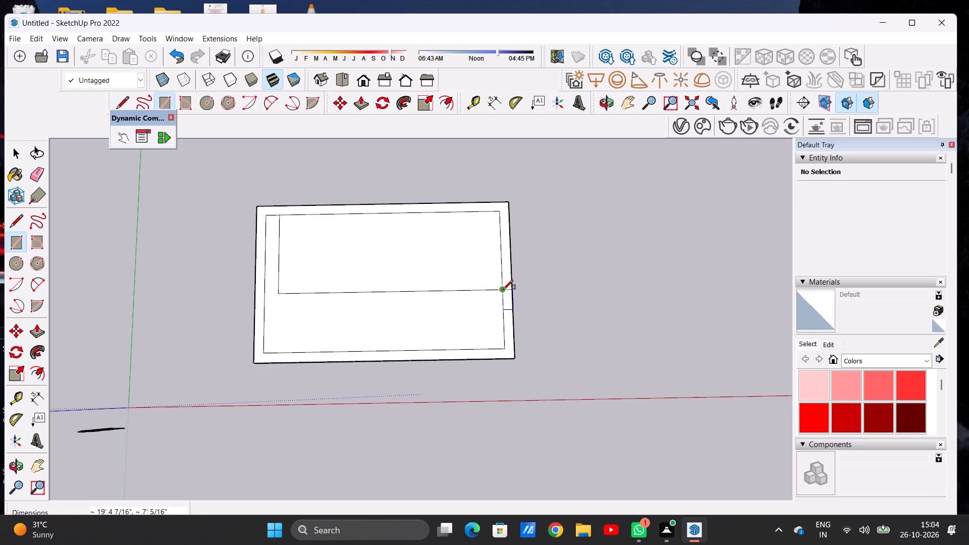
{"action": "key", "text": "space"}
{"action": "scroll", "coordinate": [417, 311], "scroll_direction": "down", "scroll_amount": 3}
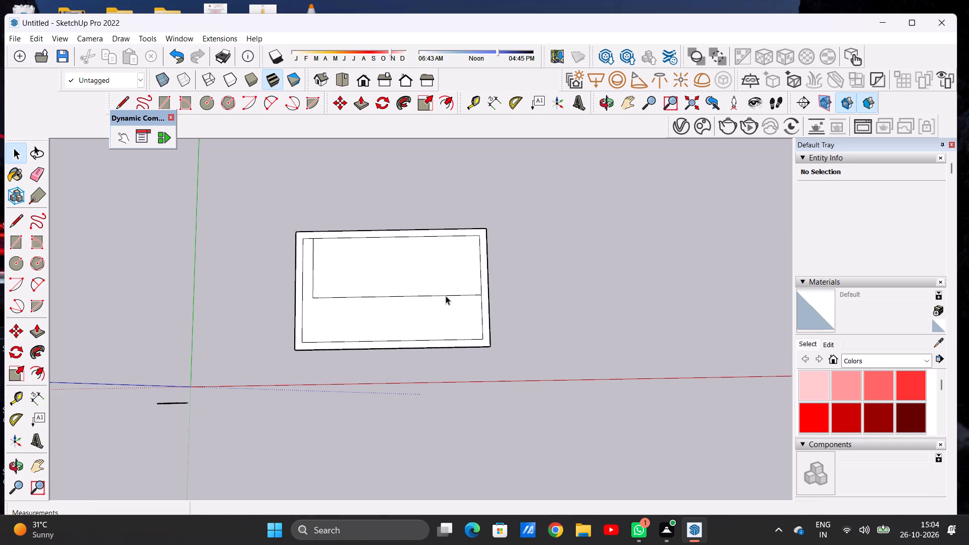
{"action": "scroll", "coordinate": [313, 305], "scroll_direction": "up", "scroll_amount": 4}
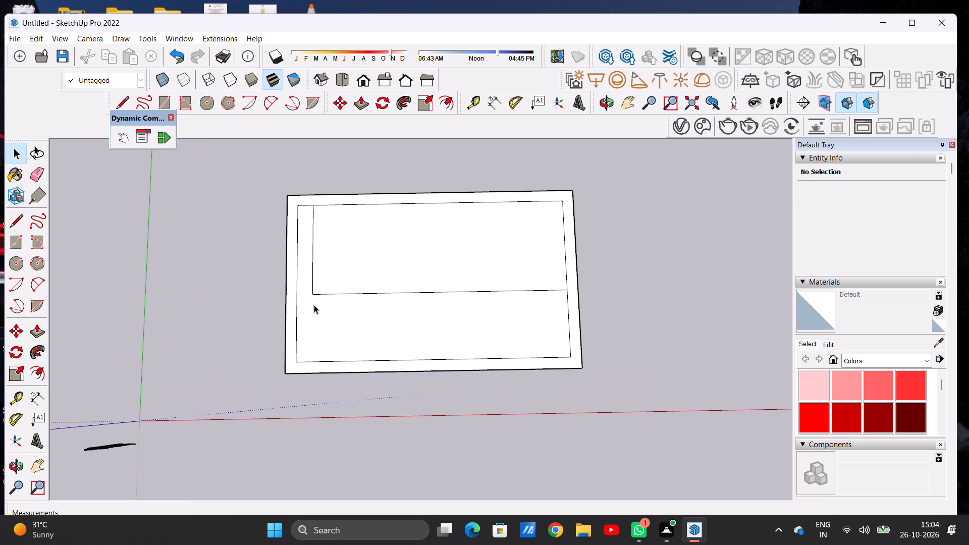
Examine the ground floor and the rectangle on the roof slab from the front, the side and above.
{"action": "left_click", "coordinate": [610, 105]}
{"action": "left_click_drag", "start_coordinate": [508, 307], "coordinate": [514, 202]}
{"action": "scroll", "coordinate": [499, 273], "scroll_direction": "down", "scroll_amount": 5}
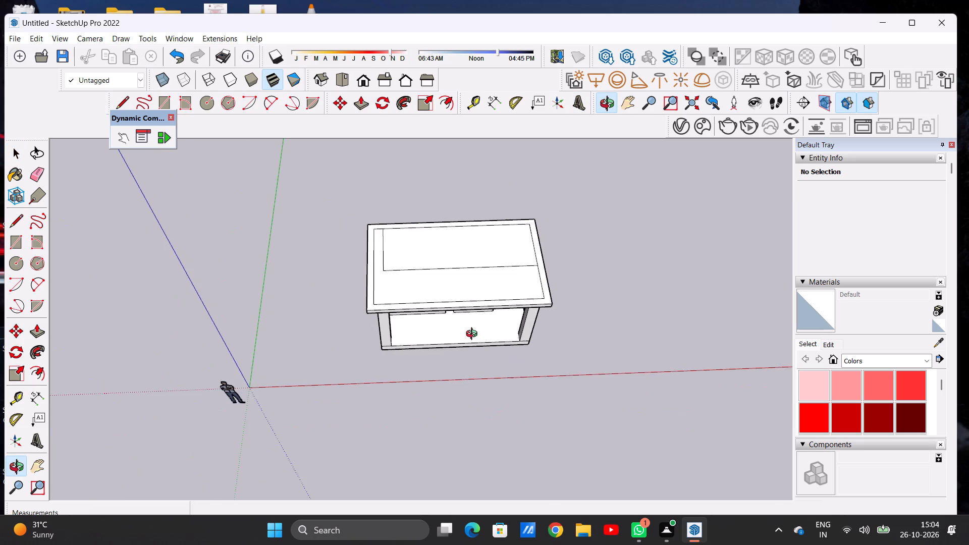
{"action": "left_click_drag", "start_coordinate": [474, 335], "coordinate": [484, 207]}
{"action": "left_click_drag", "start_coordinate": [359, 292], "coordinate": [481, 221]}
{"action": "left_click_drag", "start_coordinate": [357, 235], "coordinate": [341, 244]}
{"action": "left_click_drag", "start_coordinate": [473, 244], "coordinate": [435, 249]}
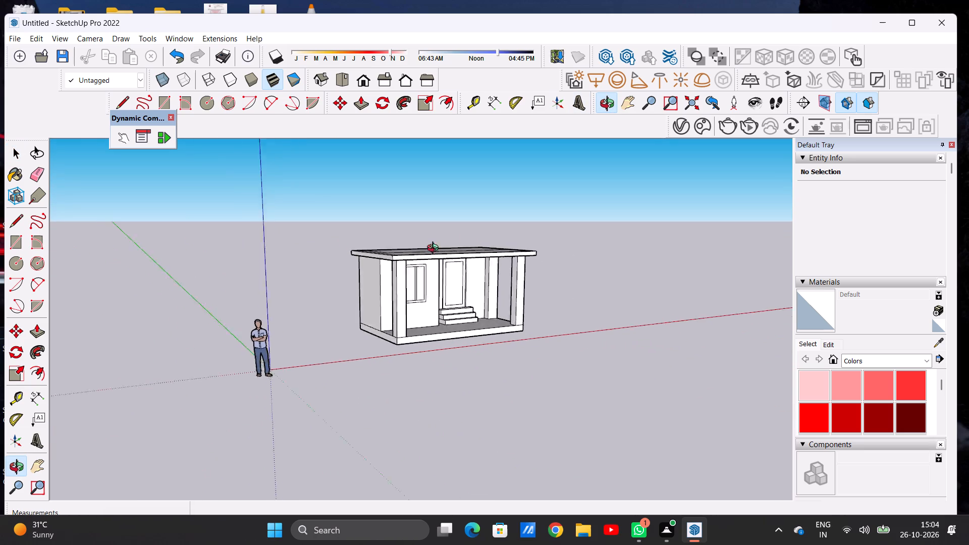
{"action": "left_click_drag", "start_coordinate": [435, 249], "coordinate": [394, 399]}
{"action": "left_click_drag", "start_coordinate": [388, 395], "coordinate": [331, 414]}
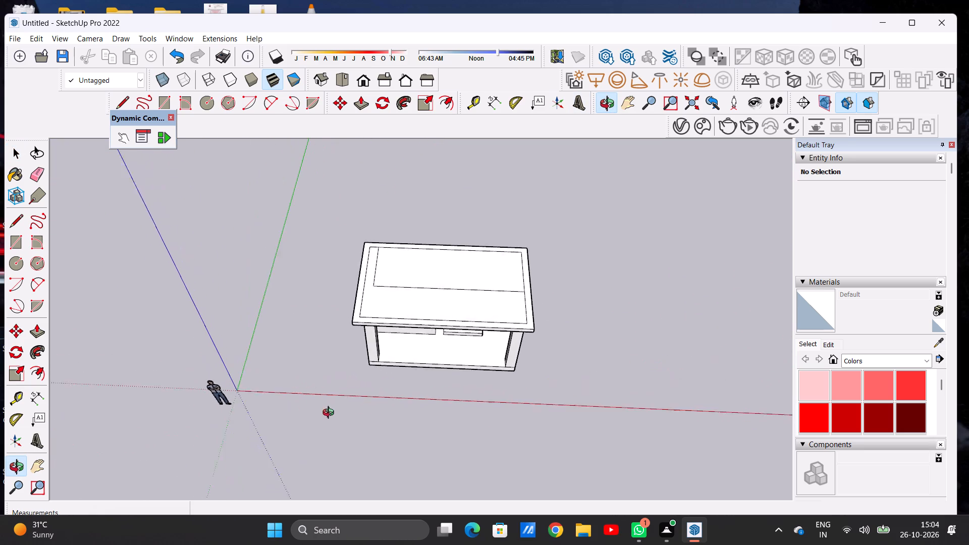
{"action": "left_click_drag", "start_coordinate": [331, 414], "coordinate": [338, 421]}
{"action": "scroll", "coordinate": [464, 251], "scroll_direction": "up", "scroll_amount": 5}
{"action": "left_click_drag", "start_coordinate": [429, 260], "coordinate": [438, 320]}
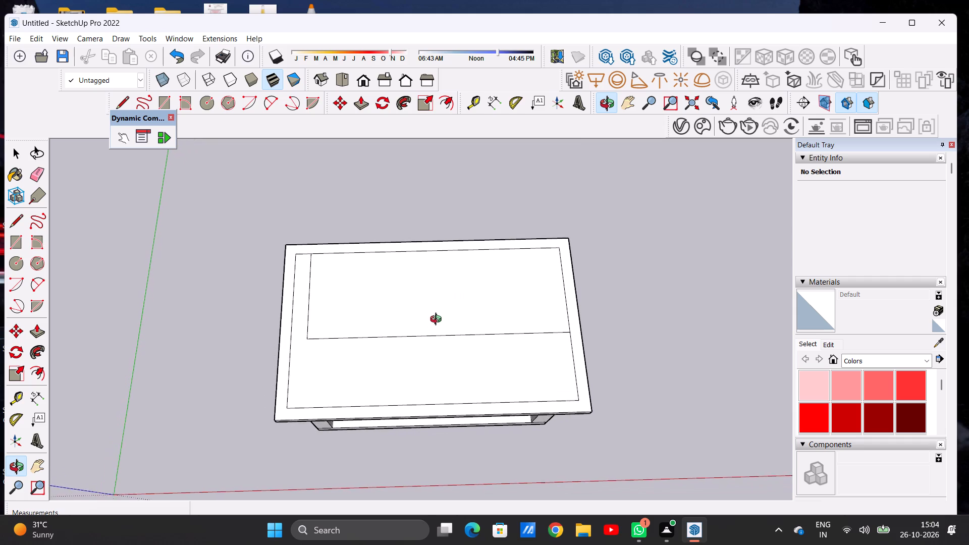
{"action": "left_click_drag", "start_coordinate": [438, 320], "coordinate": [433, 324]}
{"action": "scroll", "coordinate": [414, 314], "scroll_direction": "down", "scroll_amount": 2}
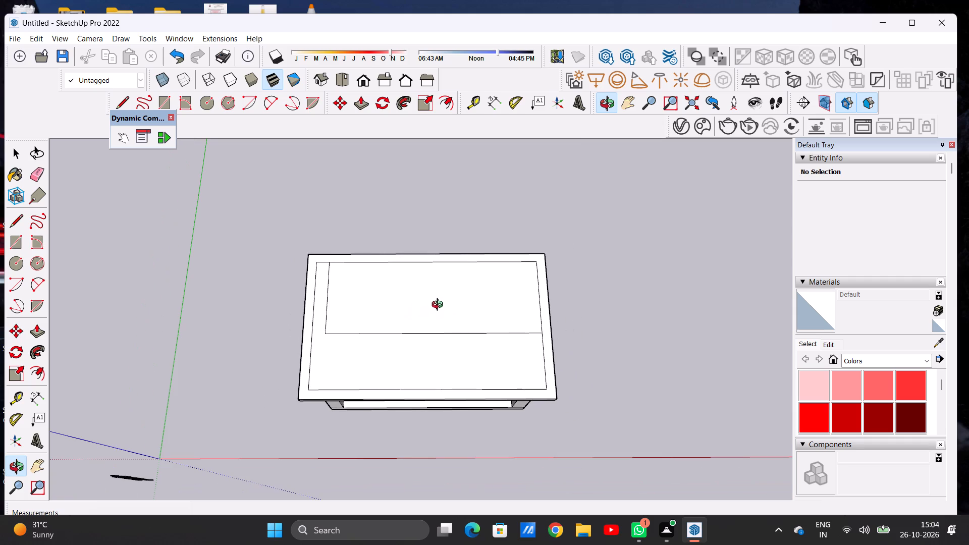
{"action": "scroll", "coordinate": [517, 288], "scroll_direction": "up", "scroll_amount": 3}
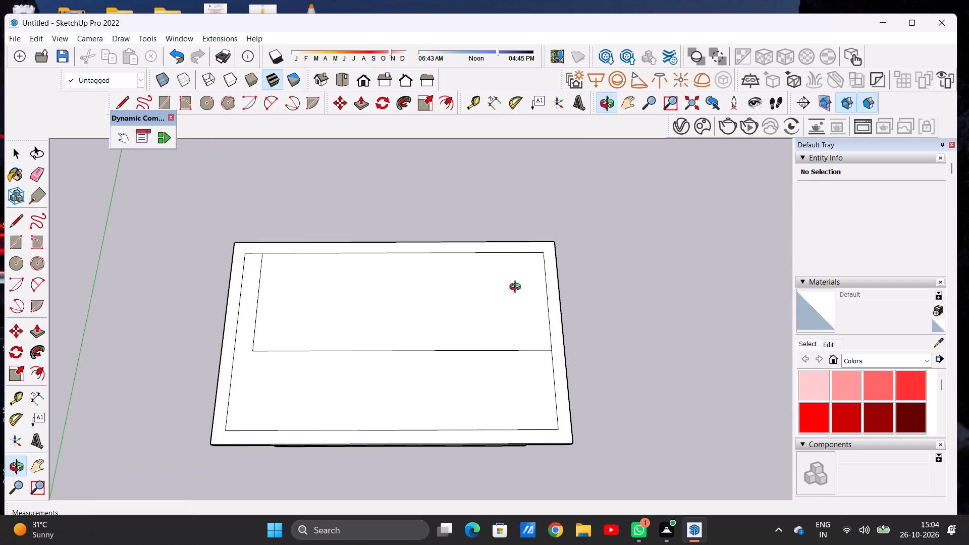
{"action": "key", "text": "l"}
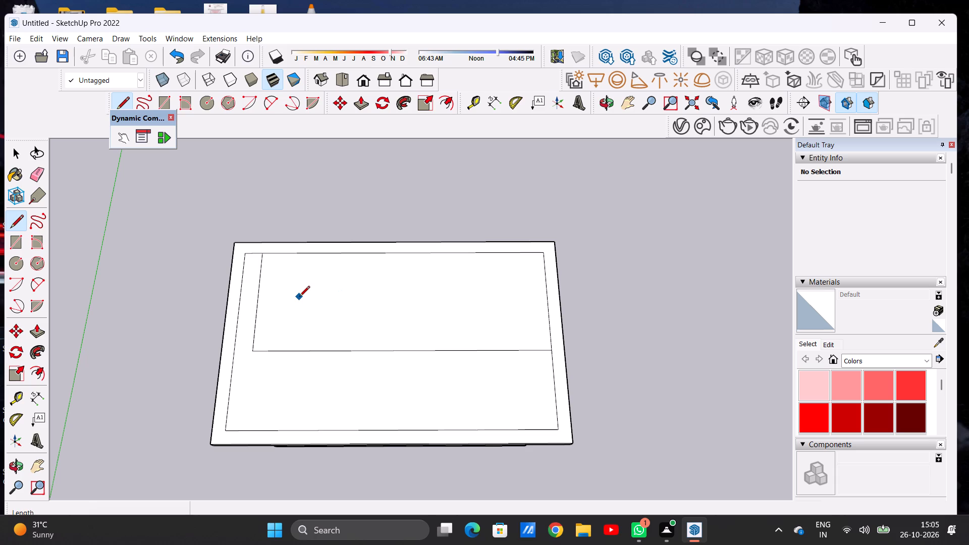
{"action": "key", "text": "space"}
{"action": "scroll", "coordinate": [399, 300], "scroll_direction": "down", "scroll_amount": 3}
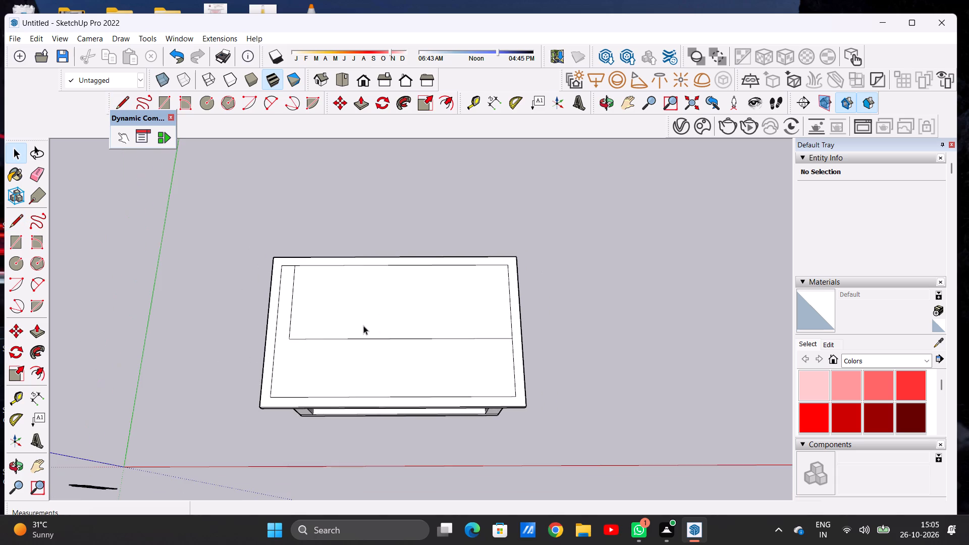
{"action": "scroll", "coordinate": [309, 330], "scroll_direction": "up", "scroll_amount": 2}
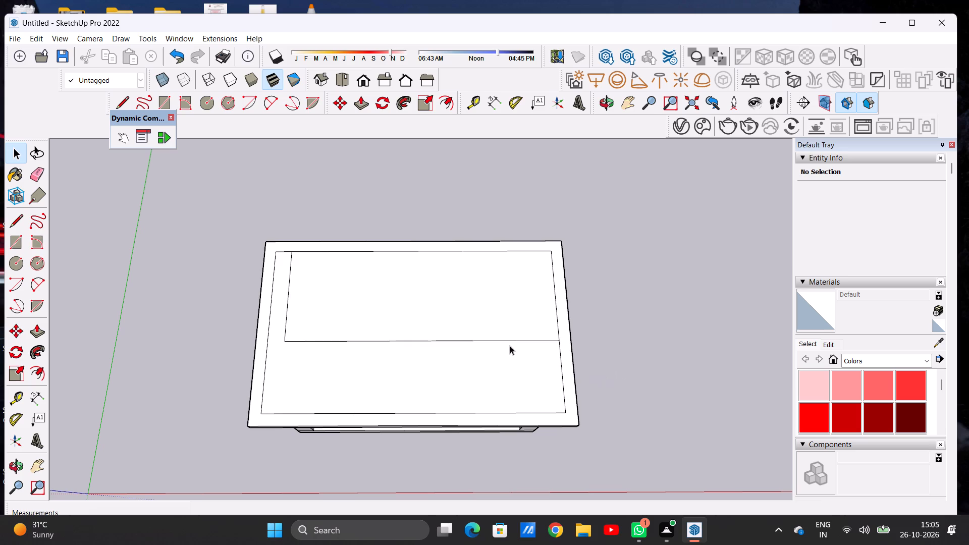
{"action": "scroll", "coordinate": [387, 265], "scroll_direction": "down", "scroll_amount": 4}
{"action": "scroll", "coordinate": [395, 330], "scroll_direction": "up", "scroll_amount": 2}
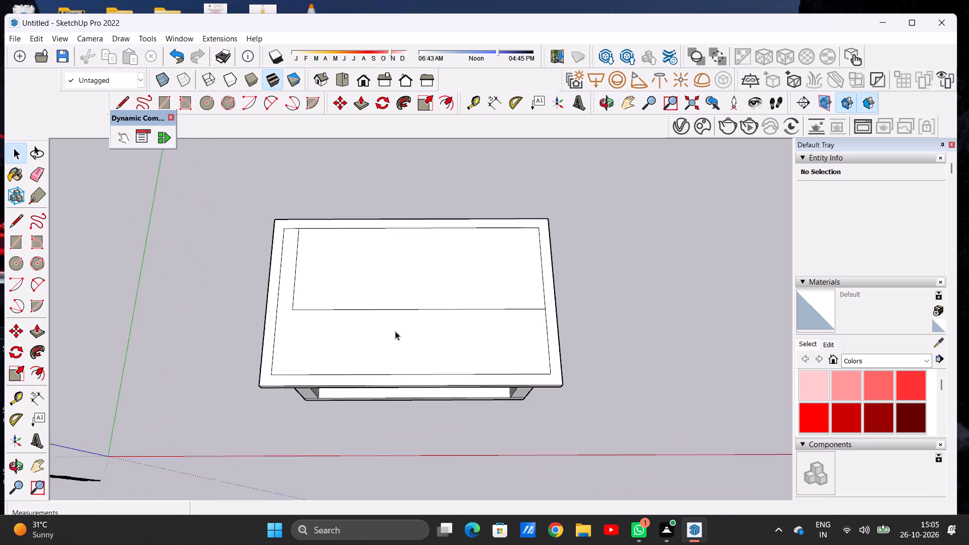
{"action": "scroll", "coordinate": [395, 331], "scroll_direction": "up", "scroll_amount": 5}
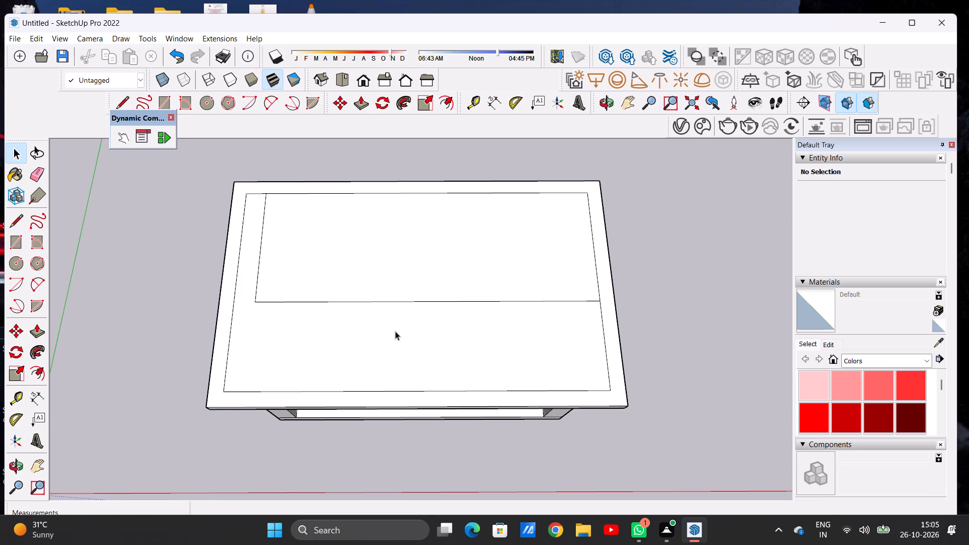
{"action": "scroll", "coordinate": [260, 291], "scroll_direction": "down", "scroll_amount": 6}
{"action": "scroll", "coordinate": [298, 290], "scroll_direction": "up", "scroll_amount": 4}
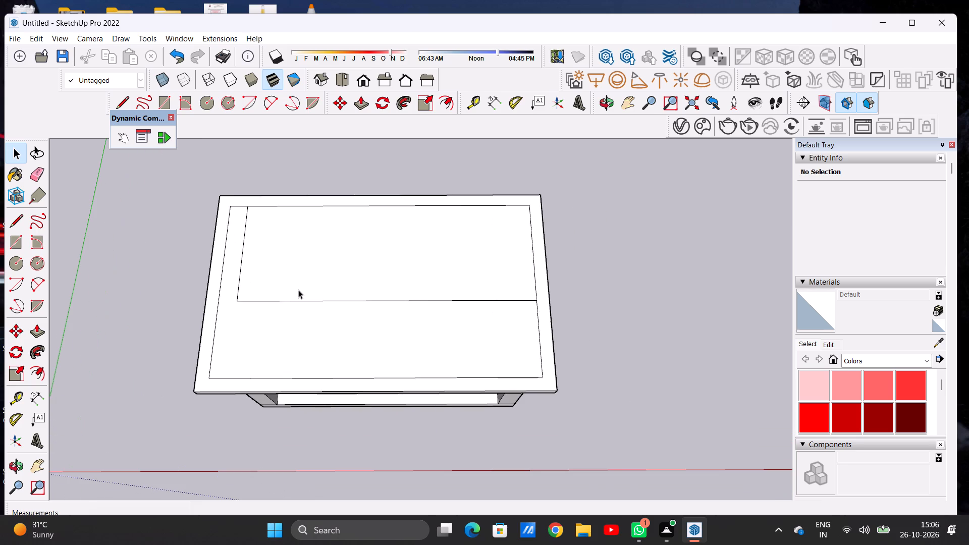
Draw a line about 7' 5/16" long from the rear border line to the rectangle's front edge, dividing the roof-top rectangle in two.
{"action": "key", "text": "l"}
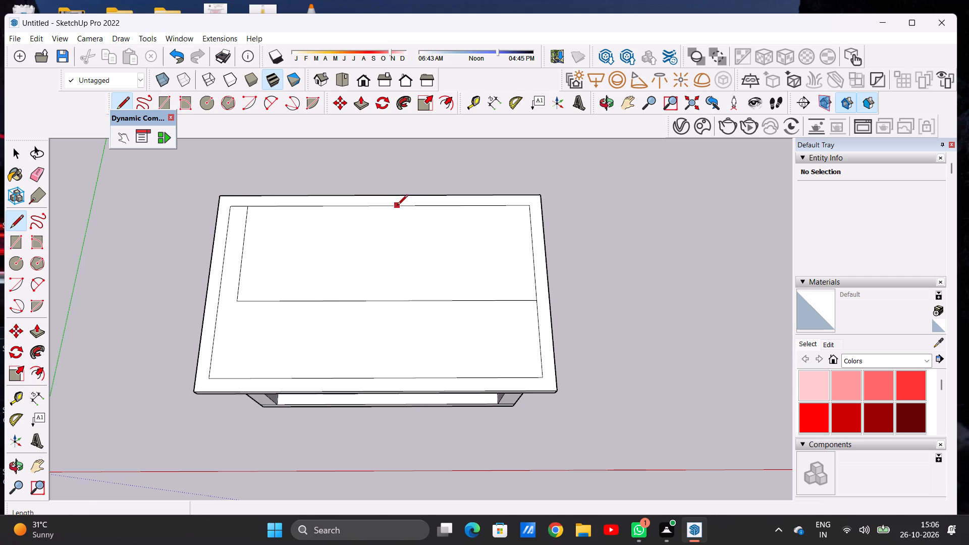
{"action": "left_click", "coordinate": [397, 206]}
{"action": "left_click", "coordinate": [394, 298]}
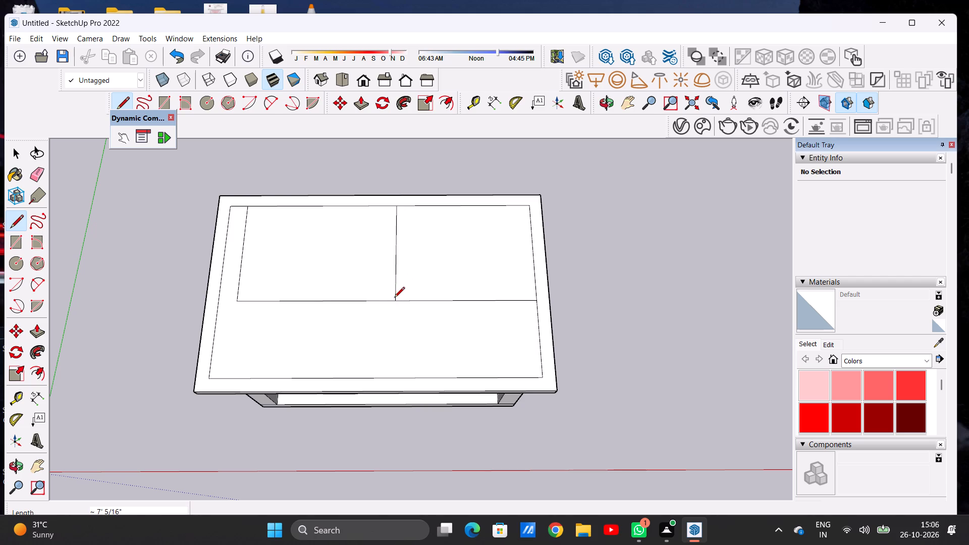
{"action": "key", "text": "space"}
{"action": "scroll", "coordinate": [359, 323], "scroll_direction": "down", "scroll_amount": 5}
{"action": "scroll", "coordinate": [448, 287], "scroll_direction": "up", "scroll_amount": 5}
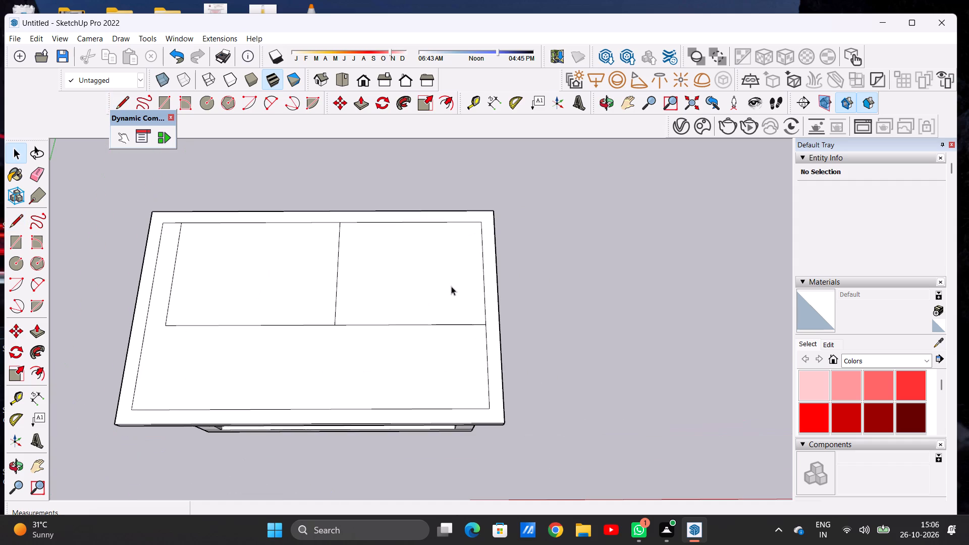
Push/Pull the left part of the divided rectangle on the roof slab up 10' to form a first-floor block.
{"action": "left_click", "coordinate": [602, 100]}
{"action": "left_click_drag", "start_coordinate": [554, 279], "coordinate": [537, 169]}
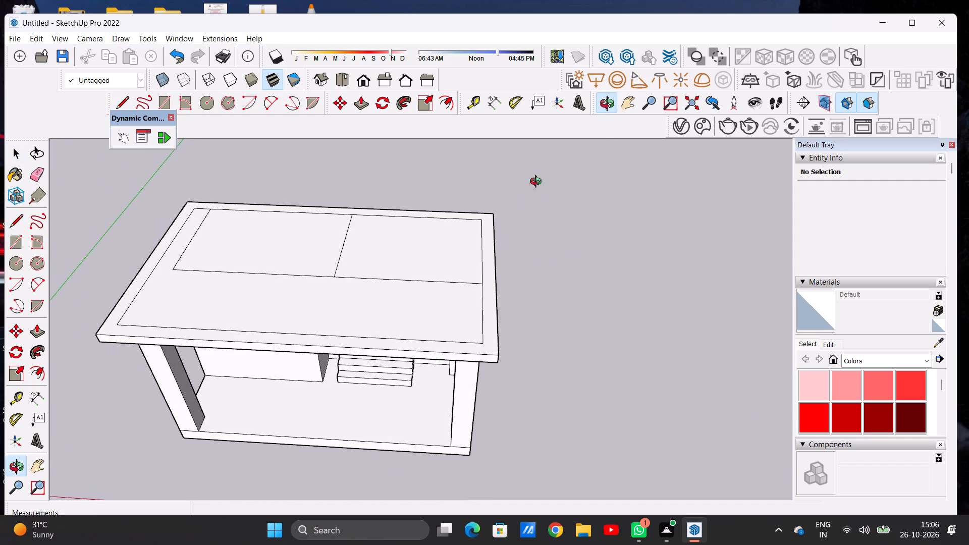
{"action": "scroll", "coordinate": [536, 230], "scroll_direction": "down", "scroll_amount": 6}
{"action": "left_click_drag", "start_coordinate": [491, 275], "coordinate": [477, 248]}
{"action": "scroll", "coordinate": [386, 259], "scroll_direction": "up", "scroll_amount": 10}
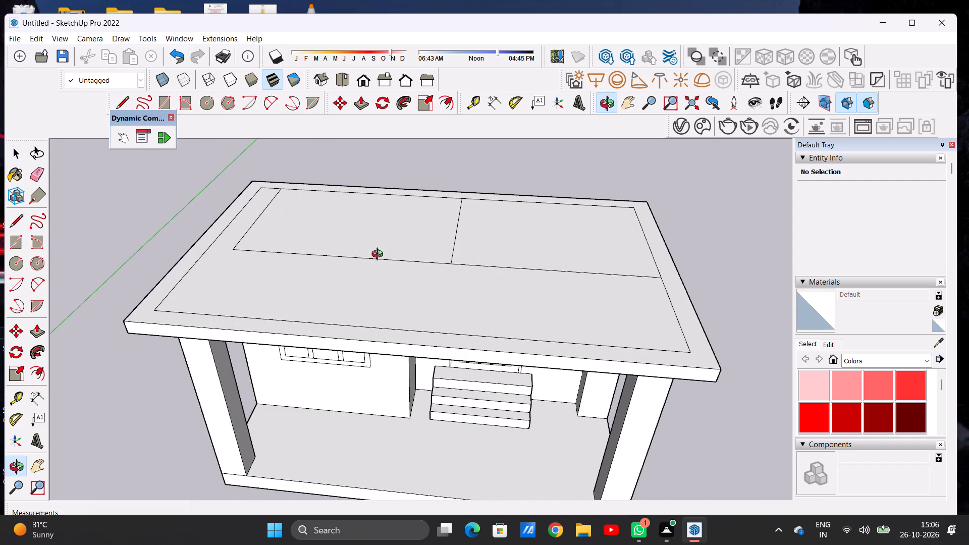
{"action": "key", "text": "o"}
{"action": "key", "text": "p"}
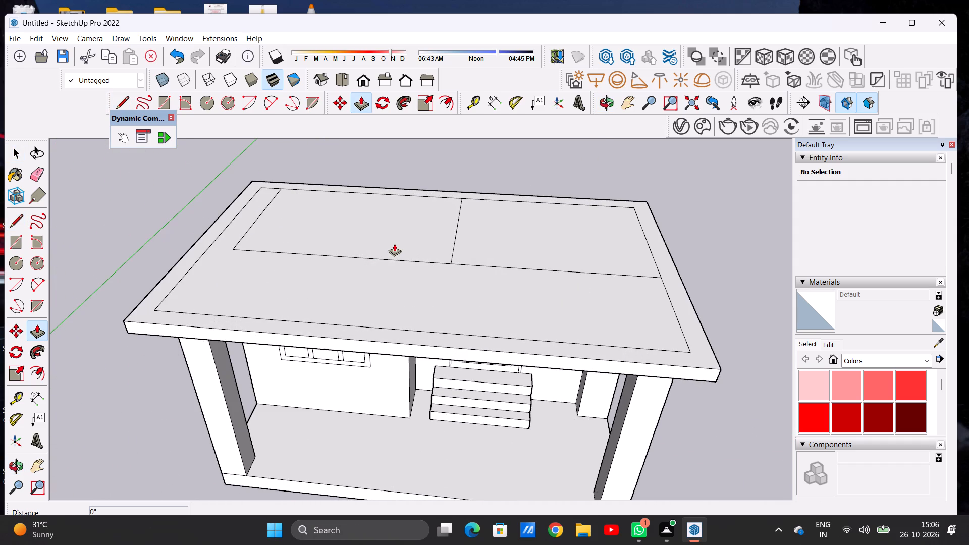
{"action": "left_click", "coordinate": [400, 241]}
{"action": "scroll", "coordinate": [400, 220], "scroll_direction": "down", "scroll_amount": 17}
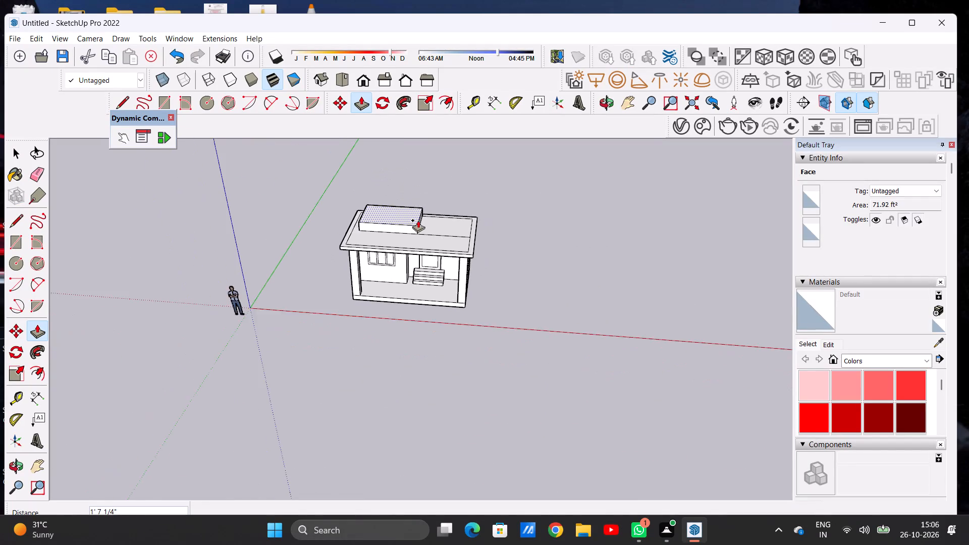
{"action": "scroll", "coordinate": [418, 220], "scroll_direction": "down", "scroll_amount": 6}
{"action": "scroll", "coordinate": [413, 194], "scroll_direction": "up", "scroll_amount": 8}
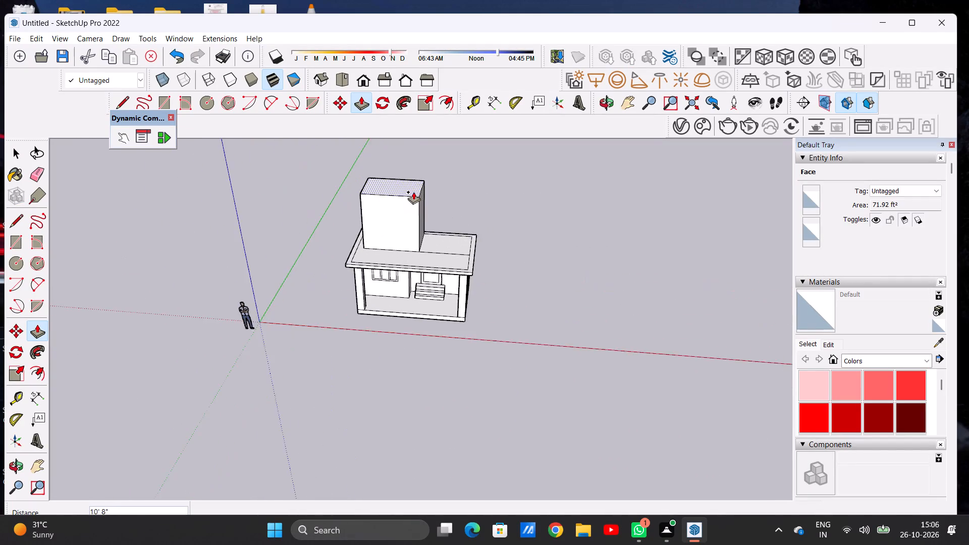
{"action": "scroll", "coordinate": [413, 192], "scroll_direction": "up", "scroll_amount": 4}
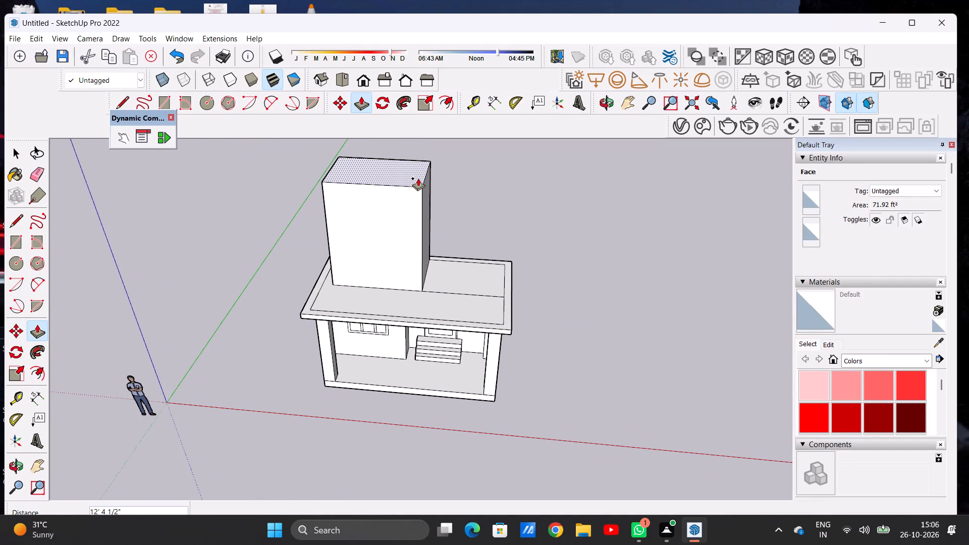
{"action": "key", "text": "1"}
{"action": "type", "text": "0'"}
{"action": "key", "text": "Return"}
{"action": "key", "text": "space"}
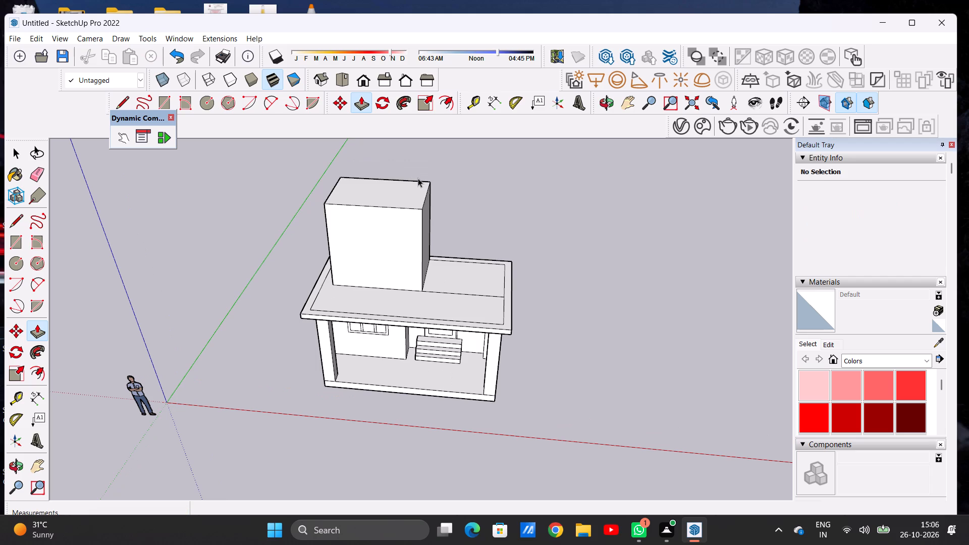
Examine the first-floor block above the ground floor from the front and the right side.
{"action": "scroll", "coordinate": [408, 206], "scroll_direction": "down", "scroll_amount": 3}
{"action": "scroll", "coordinate": [399, 252], "scroll_direction": "up", "scroll_amount": 4}
{"action": "left_click", "coordinate": [603, 103]}
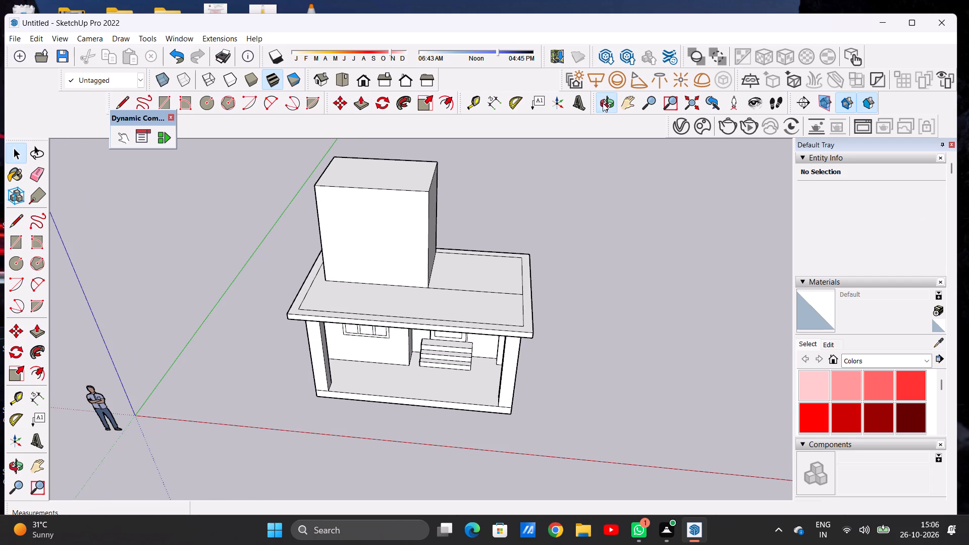
{"action": "scroll", "coordinate": [538, 232], "scroll_direction": "down", "scroll_amount": 7}
{"action": "left_click_drag", "start_coordinate": [438, 255], "coordinate": [462, 160]}
{"action": "scroll", "coordinate": [464, 223], "scroll_direction": "up", "scroll_amount": 2}
{"action": "scroll", "coordinate": [464, 223], "scroll_direction": "down", "scroll_amount": 1}
{"action": "scroll", "coordinate": [464, 223], "scroll_direction": "up", "scroll_amount": 1}
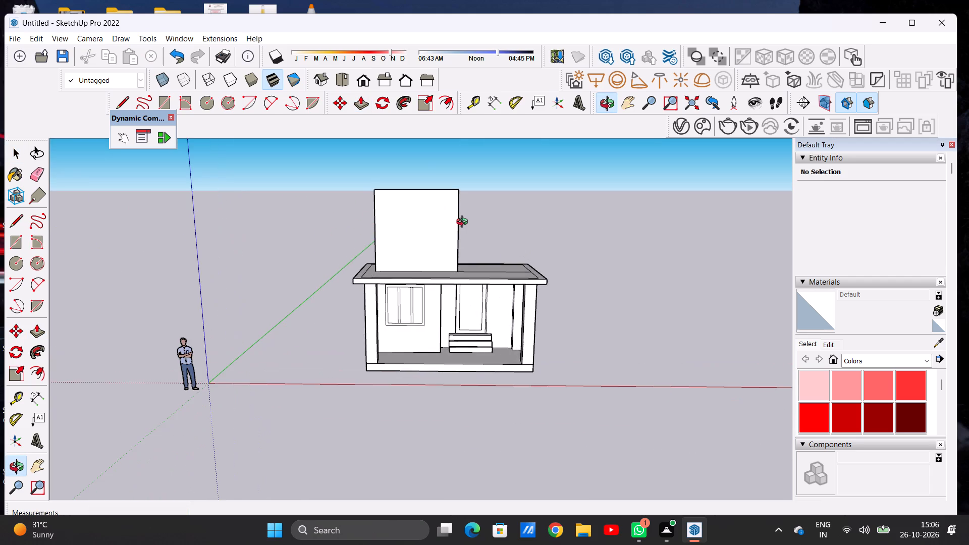
{"action": "scroll", "coordinate": [449, 235], "scroll_direction": "up", "scroll_amount": 1}
{"action": "scroll", "coordinate": [449, 235], "scroll_direction": "down", "scroll_amount": 1}
{"action": "scroll", "coordinate": [449, 235], "scroll_direction": "up", "scroll_amount": 3}
{"action": "left_click_drag", "start_coordinate": [526, 245], "coordinate": [460, 249]}
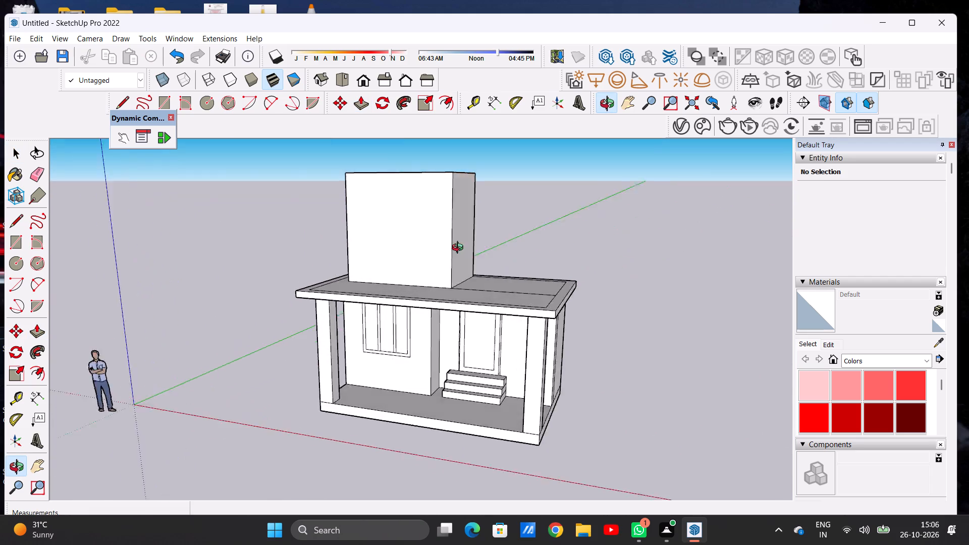
{"action": "left_click_drag", "start_coordinate": [460, 249], "coordinate": [531, 233]}
{"action": "scroll", "coordinate": [487, 236], "scroll_direction": "up", "scroll_amount": 4}
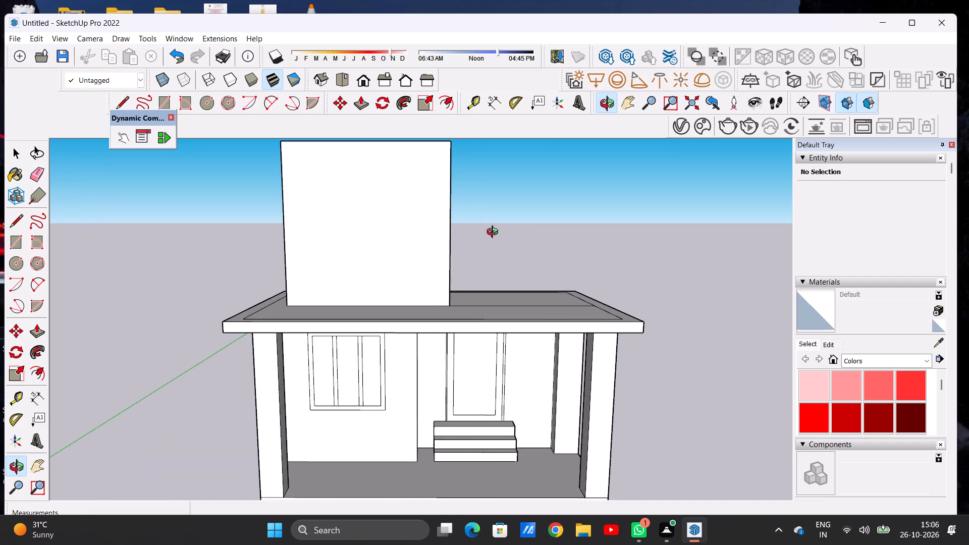
{"action": "left_click_drag", "start_coordinate": [506, 235], "coordinate": [475, 270]}
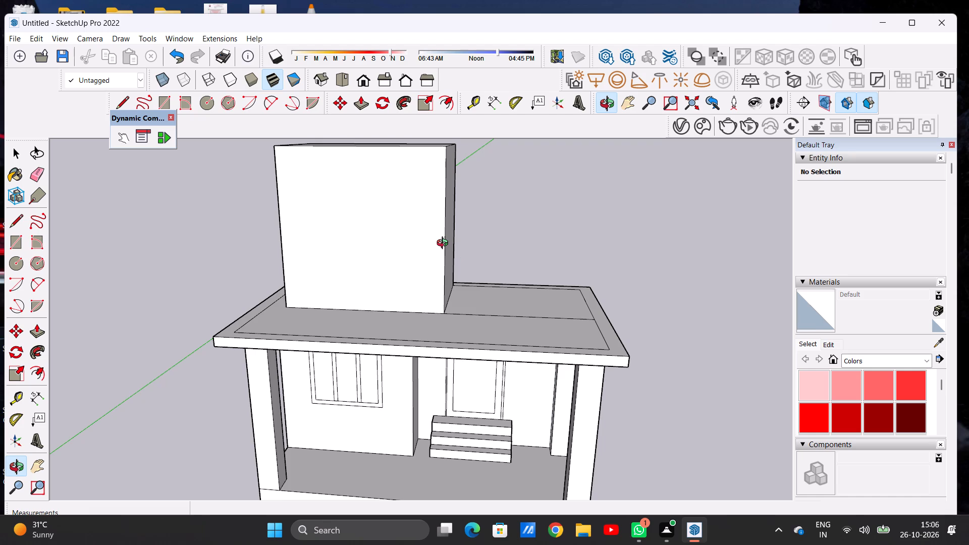
{"action": "key", "text": "space"}
{"action": "scroll", "coordinate": [475, 261], "scroll_direction": "down", "scroll_amount": 3}
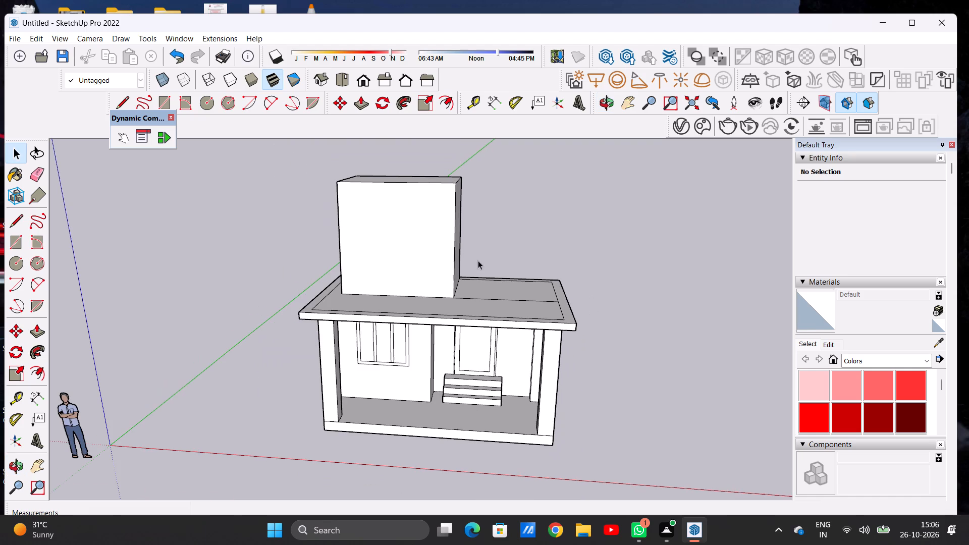
{"action": "scroll", "coordinate": [478, 260], "scroll_direction": "down", "scroll_amount": 2}
Push/Pull the first-floor block's rear face outward about 9 15/16" to the roof slab's rear edge.
{"action": "left_click", "coordinate": [603, 102]}
{"action": "left_click_drag", "start_coordinate": [422, 220], "coordinate": [433, 221]}
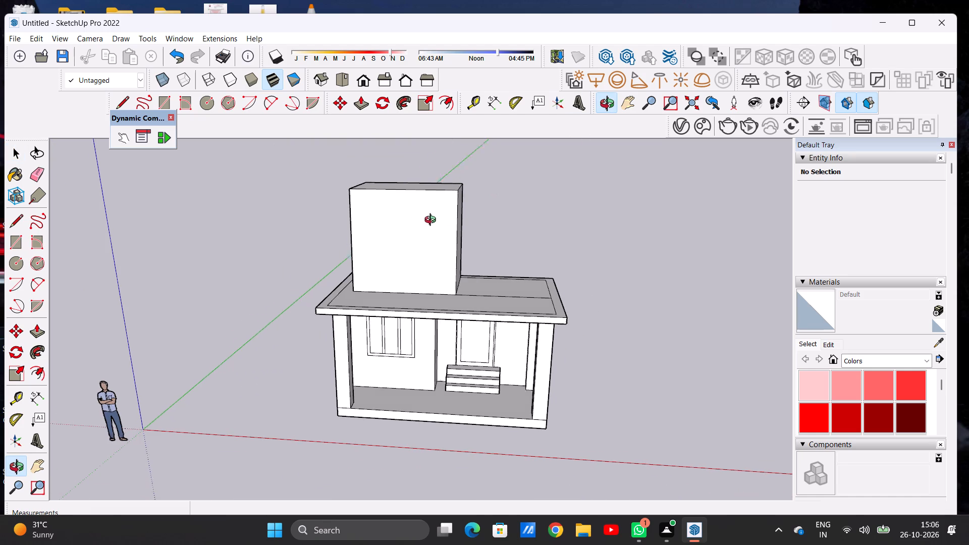
{"action": "left_click_drag", "start_coordinate": [433, 221], "coordinate": [546, 239]}
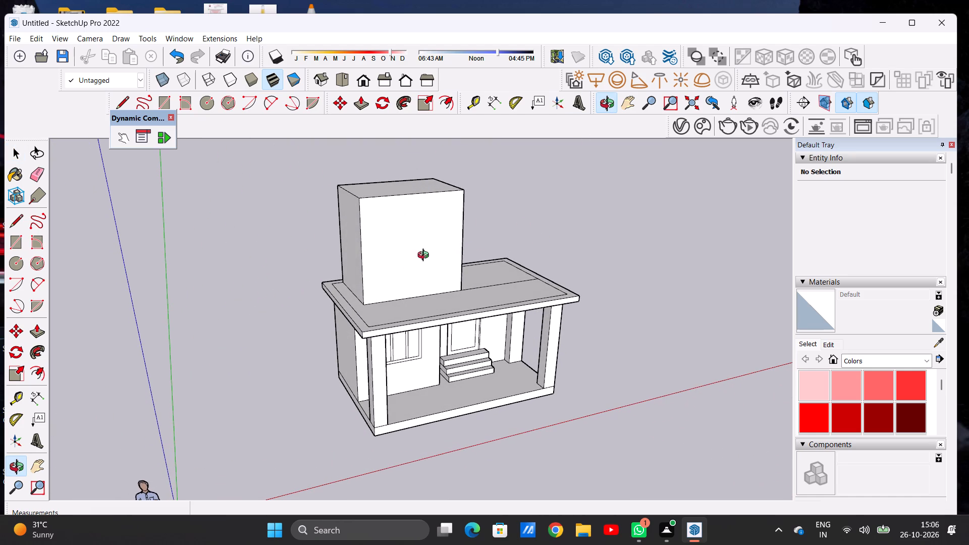
{"action": "scroll", "coordinate": [371, 290], "scroll_direction": "up", "scroll_amount": 6}
{"action": "left_click_drag", "start_coordinate": [309, 280], "coordinate": [447, 297]}
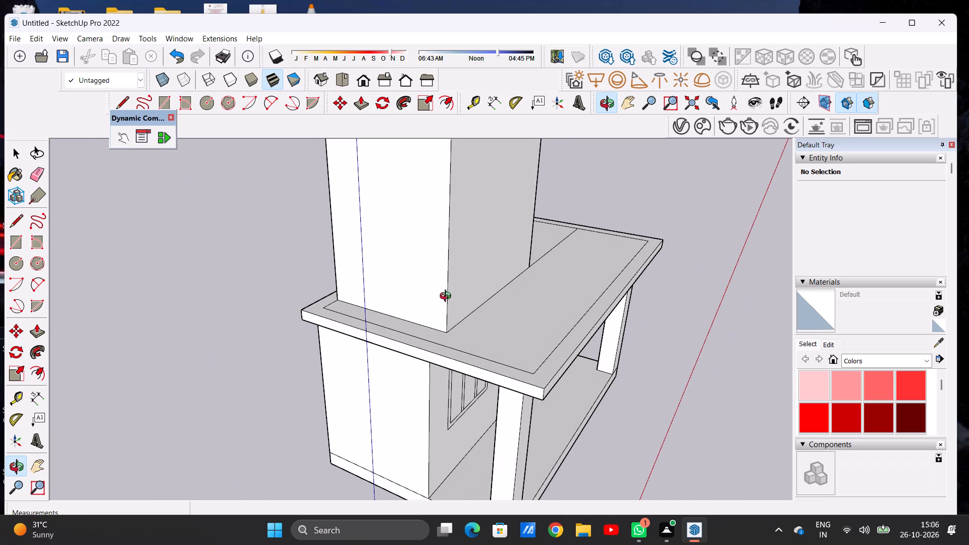
{"action": "scroll", "coordinate": [460, 274], "scroll_direction": "down", "scroll_amount": 4}
{"action": "left_click_drag", "start_coordinate": [332, 280], "coordinate": [381, 288]}
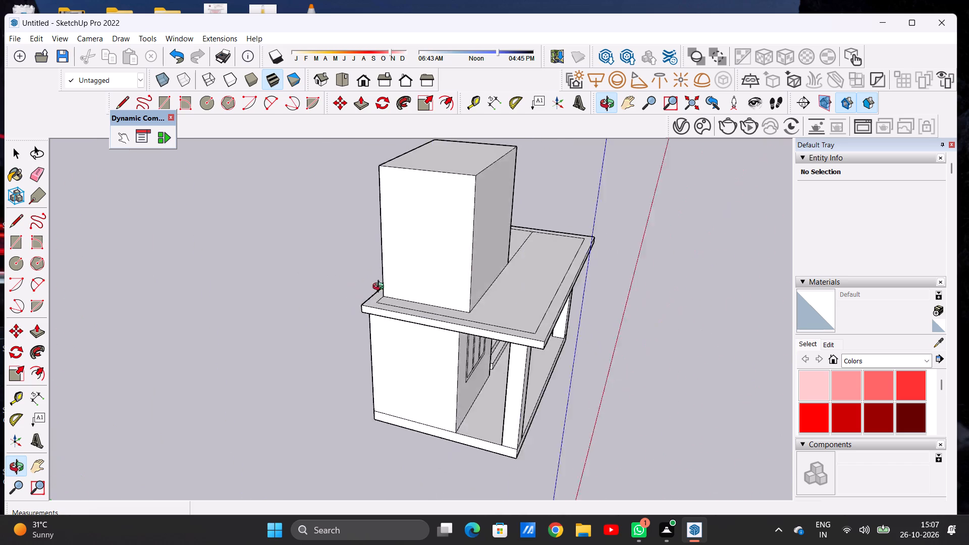
{"action": "left_click_drag", "start_coordinate": [381, 288], "coordinate": [518, 296]}
{"action": "scroll", "coordinate": [434, 291], "scroll_direction": "up", "scroll_amount": 10}
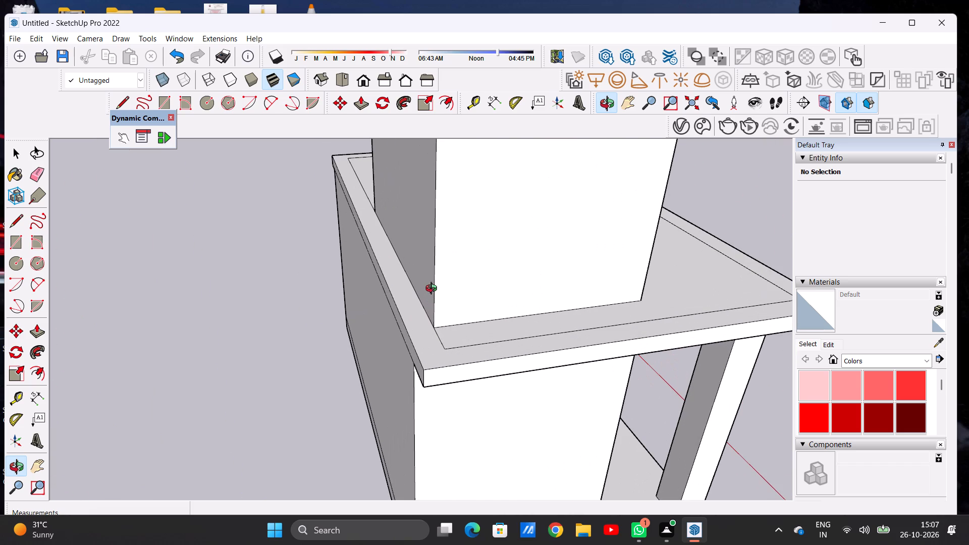
{"action": "key", "text": "p"}
{"action": "left_click", "coordinate": [433, 289]}
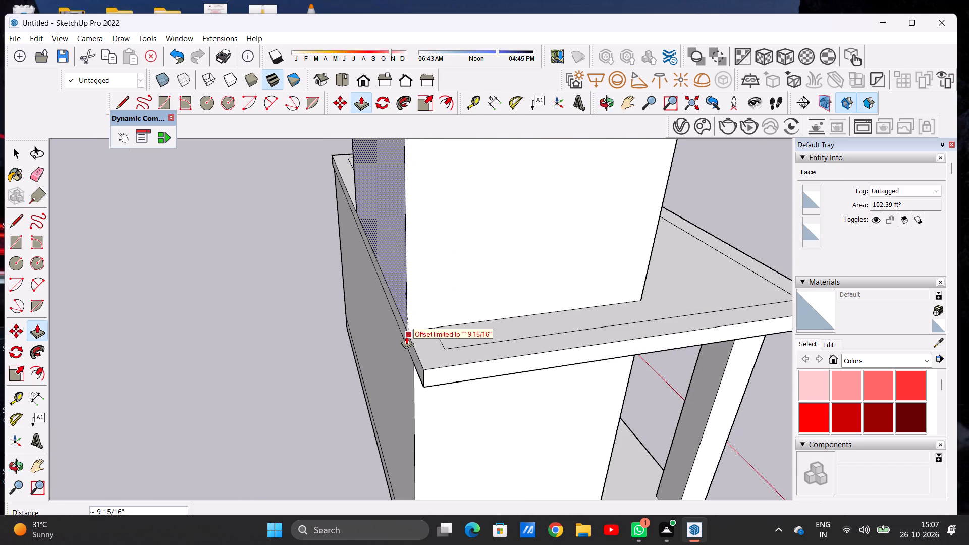
{"action": "left_click", "coordinate": [406, 336]}
{"action": "key", "text": "space"}
Examine the first-floor block and the free area of the roof slab from the side, the front and above.
{"action": "scroll", "coordinate": [417, 319], "scroll_direction": "down", "scroll_amount": 6}
{"action": "scroll", "coordinate": [414, 330], "scroll_direction": "up", "scroll_amount": 1}
{"action": "scroll", "coordinate": [414, 331], "scroll_direction": "down", "scroll_amount": 5}
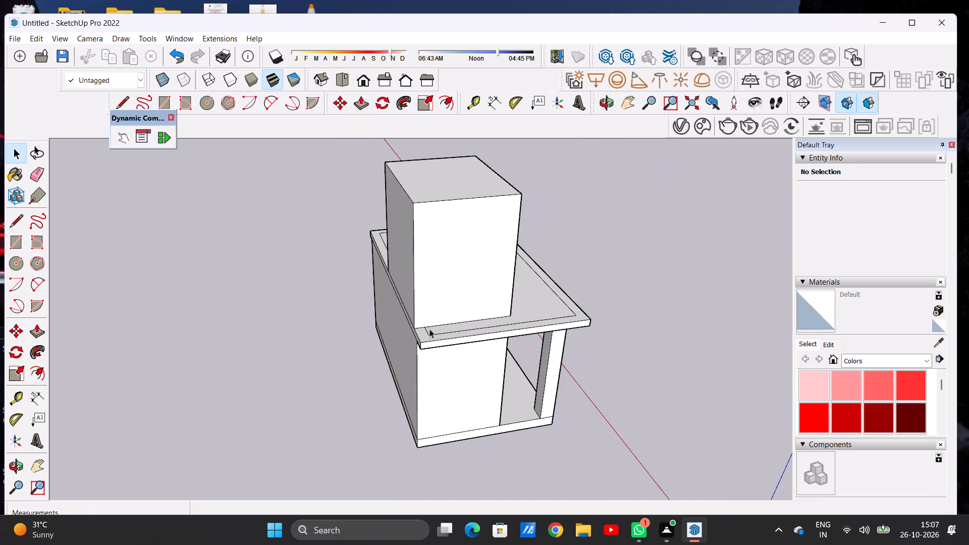
{"action": "scroll", "coordinate": [429, 329], "scroll_direction": "down", "scroll_amount": 4}
{"action": "left_click", "coordinate": [608, 108]}
{"action": "left_click_drag", "start_coordinate": [590, 243], "coordinate": [534, 246]}
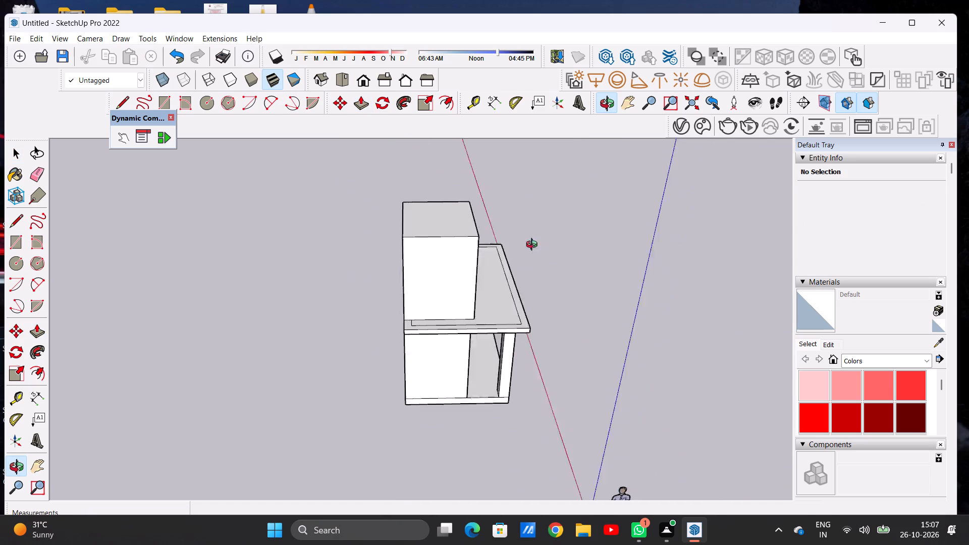
{"action": "left_click_drag", "start_coordinate": [534, 246], "coordinate": [387, 227]}
{"action": "left_click_drag", "start_coordinate": [560, 257], "coordinate": [276, 211]}
{"action": "scroll", "coordinate": [466, 268], "scroll_direction": "up", "scroll_amount": 6}
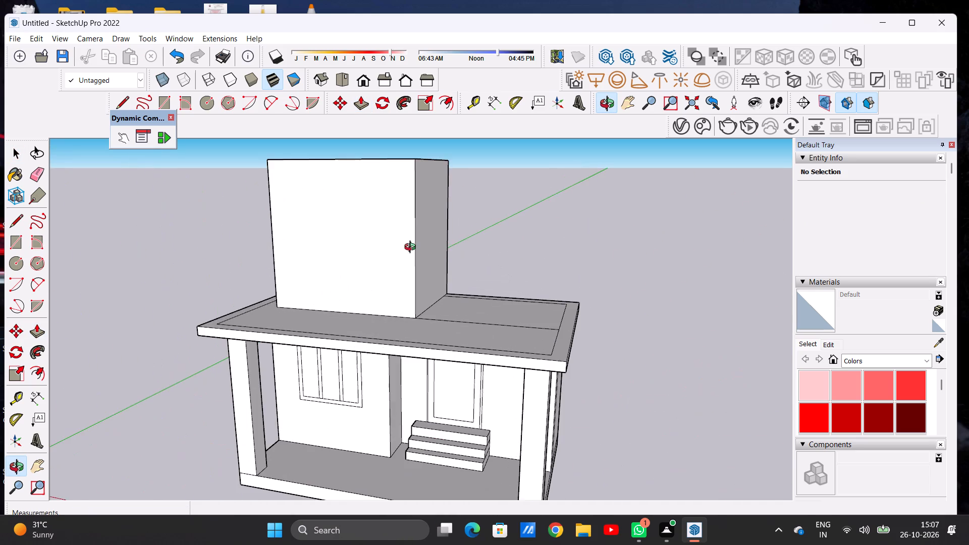
{"action": "left_click_drag", "start_coordinate": [388, 250], "coordinate": [425, 303]}
{"action": "scroll", "coordinate": [464, 257], "scroll_direction": "down", "scroll_amount": 8}
{"action": "scroll", "coordinate": [470, 292], "scroll_direction": "up", "scroll_amount": 6}
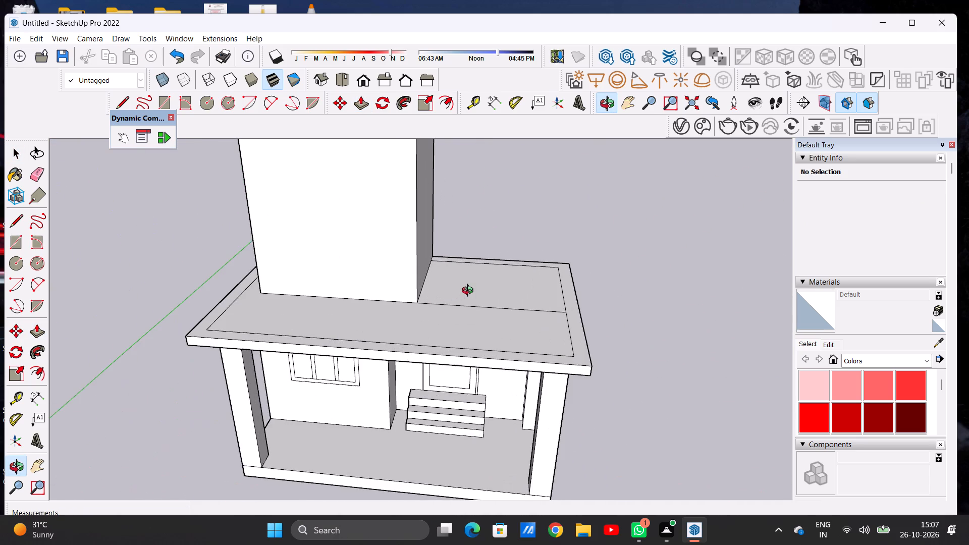
{"action": "scroll", "coordinate": [501, 293], "scroll_direction": "up", "scroll_amount": 4}
{"action": "scroll", "coordinate": [413, 290], "scroll_direction": "down", "scroll_amount": 5}
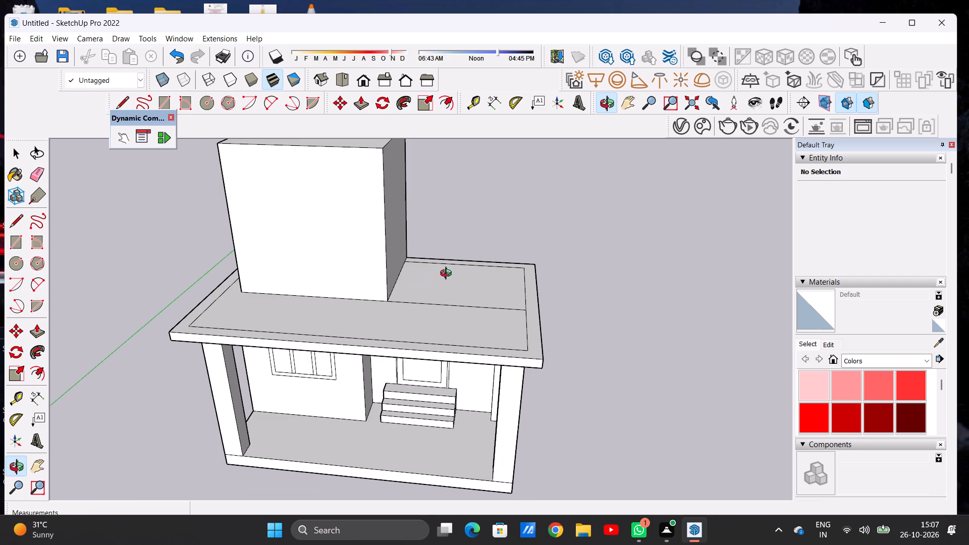
{"action": "scroll", "coordinate": [452, 274], "scroll_direction": "down", "scroll_amount": 3}
{"action": "scroll", "coordinate": [460, 272], "scroll_direction": "up", "scroll_amount": 8}
{"action": "left_click_drag", "start_coordinate": [461, 267], "coordinate": [318, 260]}
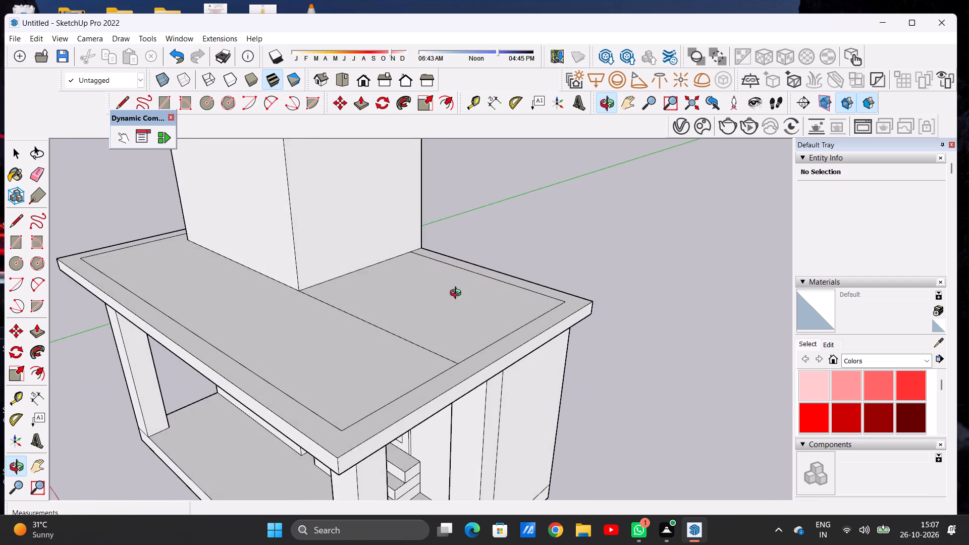
{"action": "scroll", "coordinate": [495, 303], "scroll_direction": "down", "scroll_amount": 16}
{"action": "scroll", "coordinate": [466, 273], "scroll_direction": "up", "scroll_amount": 6}
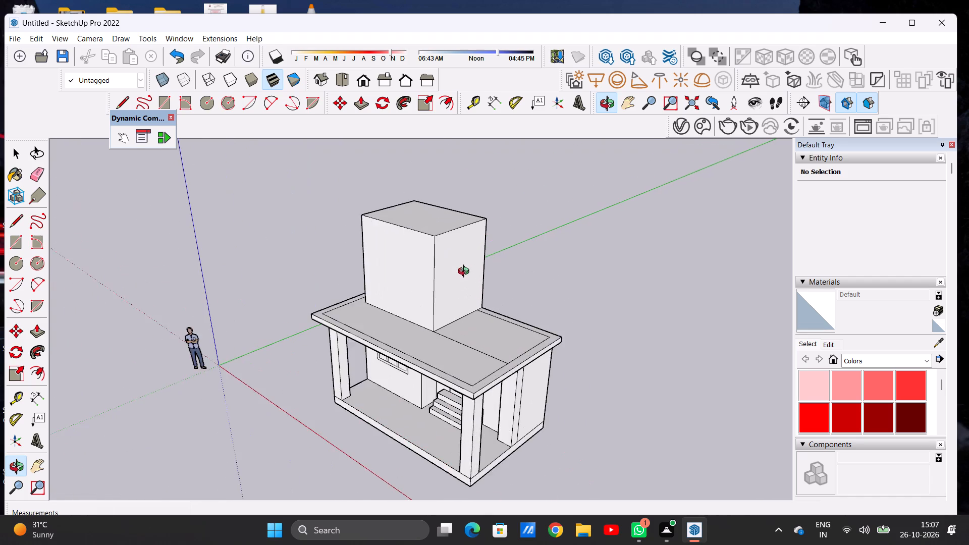
{"action": "scroll", "coordinate": [466, 277], "scroll_direction": "down", "scroll_amount": 1}
{"action": "scroll", "coordinate": [466, 277], "scroll_direction": "up", "scroll_amount": 2}
{"action": "scroll", "coordinate": [417, 303], "scroll_direction": "down", "scroll_amount": 1}
{"action": "left_click_drag", "start_coordinate": [432, 316], "coordinate": [458, 318]}
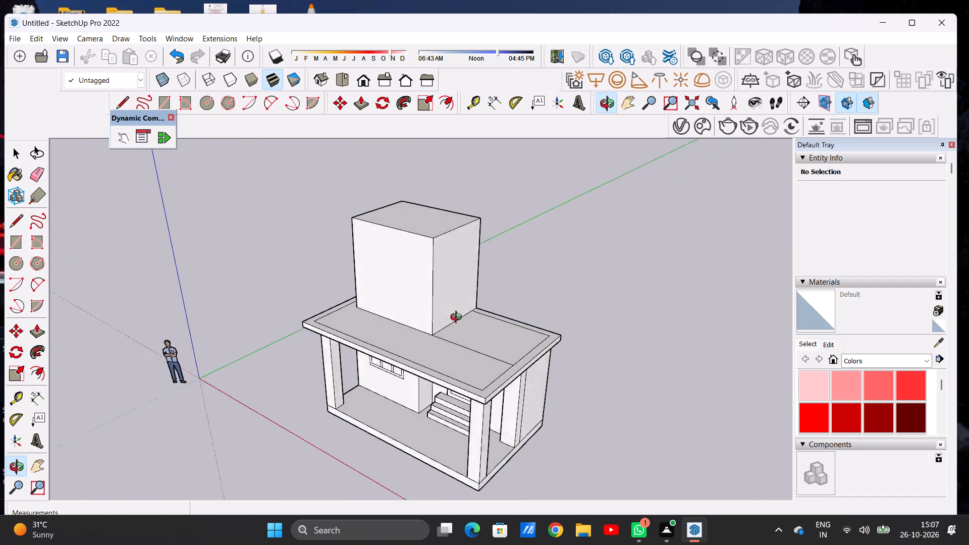
Push/Pull the first-floor block's front face forward, stopping just short of the roof slab's front border line.
{"action": "left_click_drag", "start_coordinate": [458, 318], "coordinate": [565, 328]}
{"action": "scroll", "coordinate": [536, 331], "scroll_direction": "up", "scroll_amount": 4}
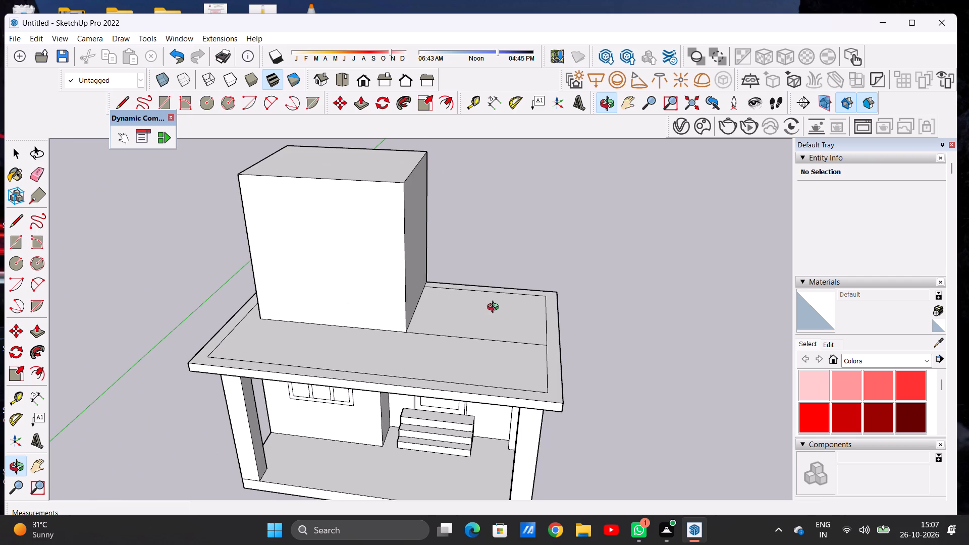
{"action": "scroll", "coordinate": [482, 313], "scroll_direction": "down", "scroll_amount": 2}
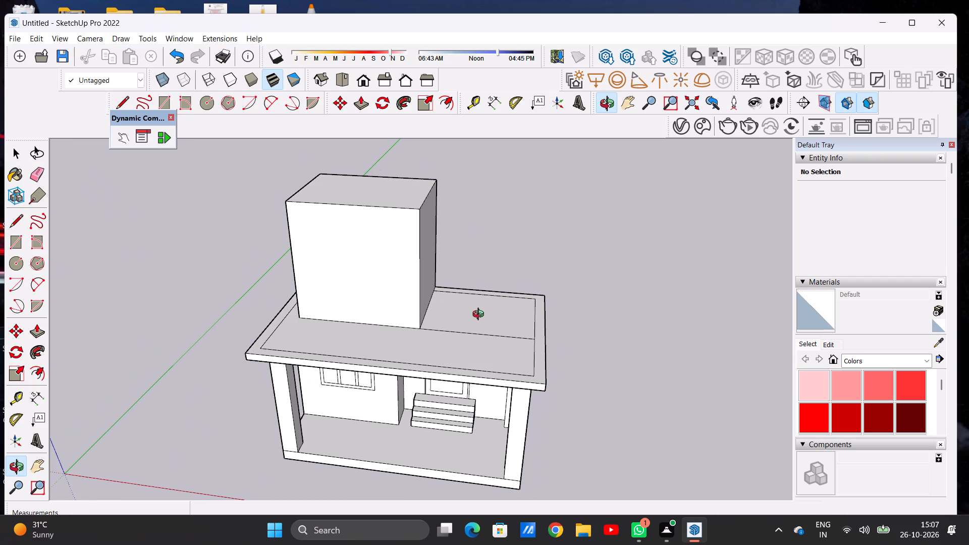
{"action": "key", "text": "space"}
{"action": "key", "text": "p"}
{"action": "left_click", "coordinate": [402, 275]}
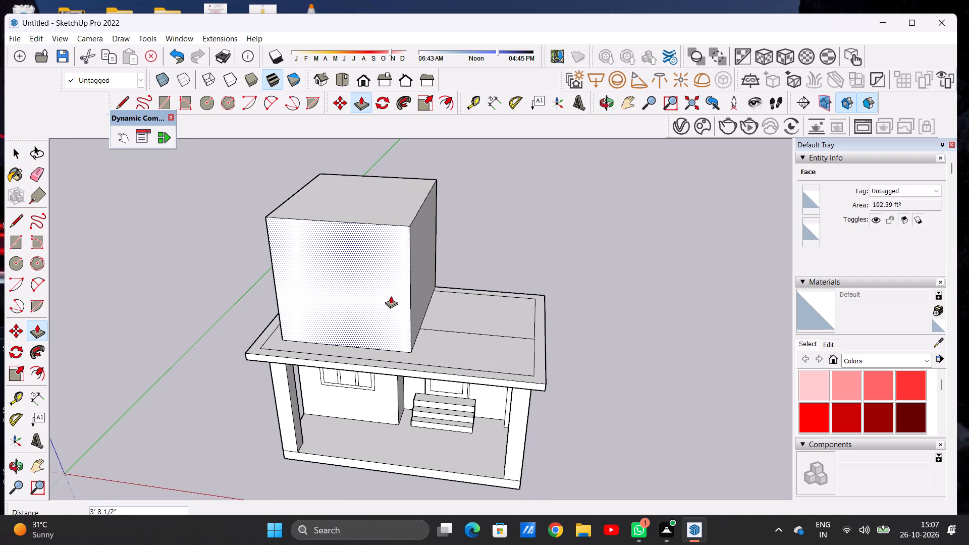
{"action": "left_click", "coordinate": [394, 293]}
{"action": "key", "text": "space"}
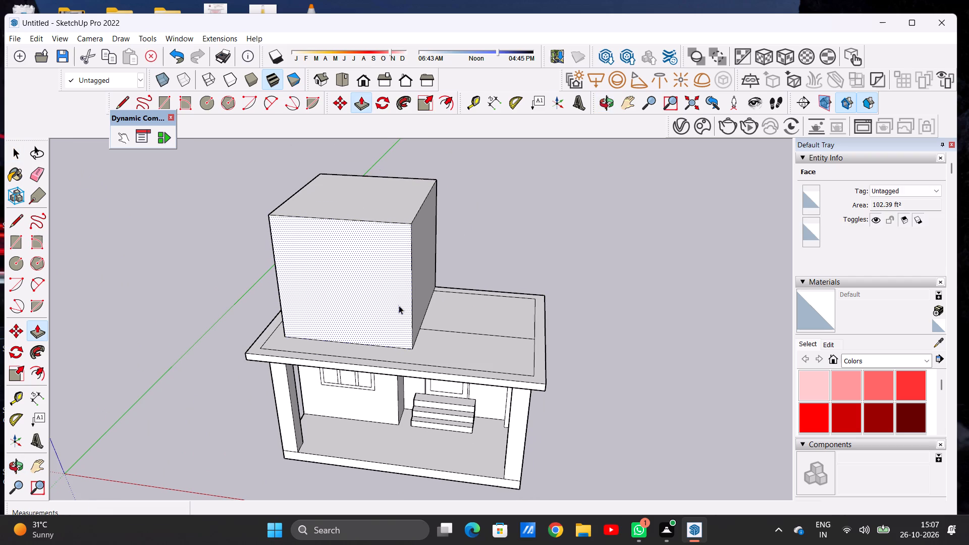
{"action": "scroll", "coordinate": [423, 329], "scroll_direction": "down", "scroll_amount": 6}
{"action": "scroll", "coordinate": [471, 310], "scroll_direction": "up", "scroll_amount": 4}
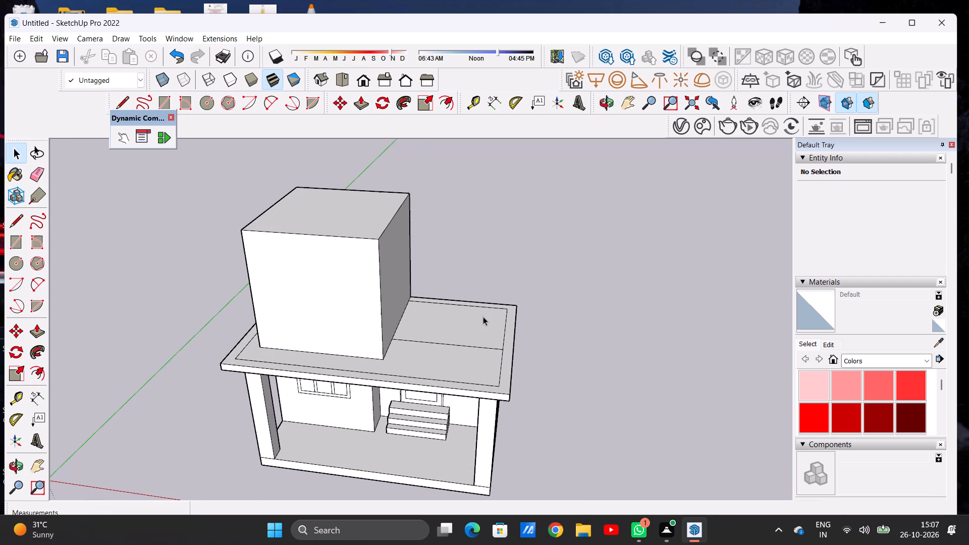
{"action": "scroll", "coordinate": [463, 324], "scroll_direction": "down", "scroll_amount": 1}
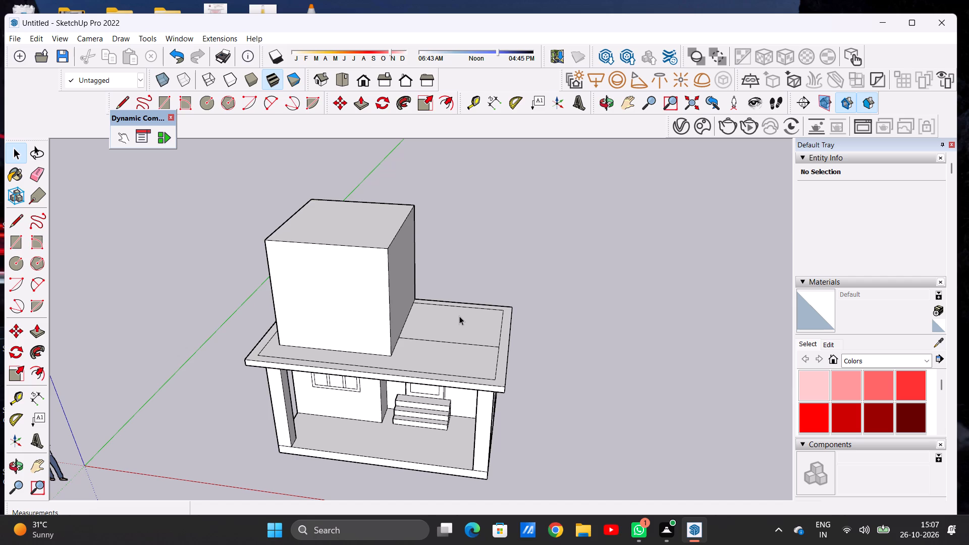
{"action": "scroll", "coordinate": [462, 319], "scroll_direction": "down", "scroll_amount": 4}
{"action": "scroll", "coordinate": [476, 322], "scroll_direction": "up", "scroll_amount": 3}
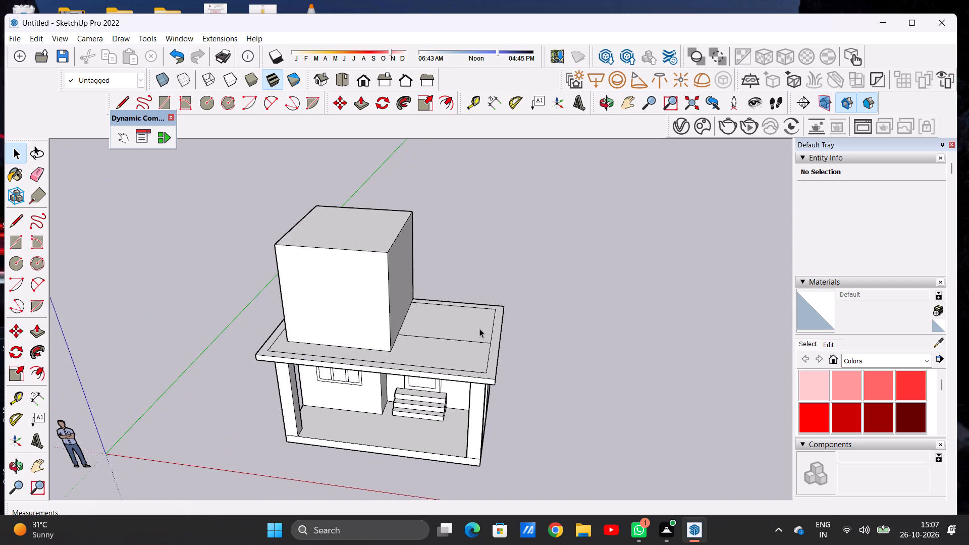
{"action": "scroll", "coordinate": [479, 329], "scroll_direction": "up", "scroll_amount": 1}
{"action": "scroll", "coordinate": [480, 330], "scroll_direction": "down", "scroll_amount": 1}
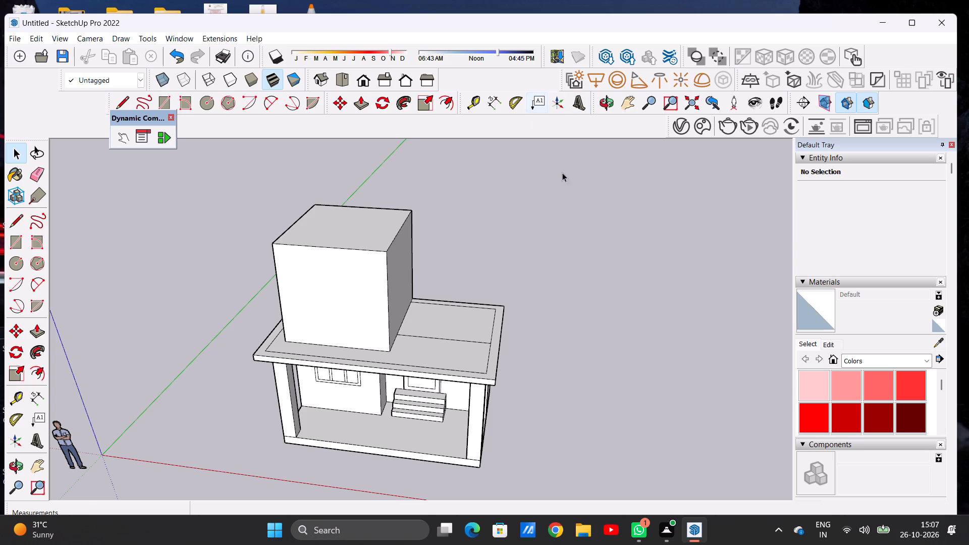
Push/Pull the free rear rectangle of the roof slab, beside the first-floor block, up 10' to the block's top level.
{"action": "left_click", "coordinate": [608, 97]}
{"action": "scroll", "coordinate": [501, 246], "scroll_direction": "down", "scroll_amount": 4}
{"action": "scroll", "coordinate": [483, 311], "scroll_direction": "up", "scroll_amount": 5}
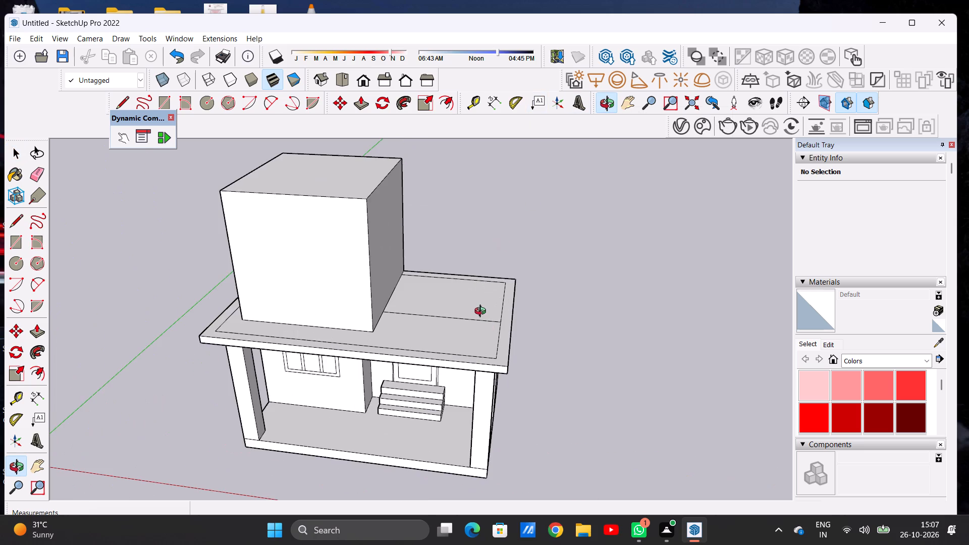
{"action": "left_click_drag", "start_coordinate": [484, 328], "coordinate": [371, 389]}
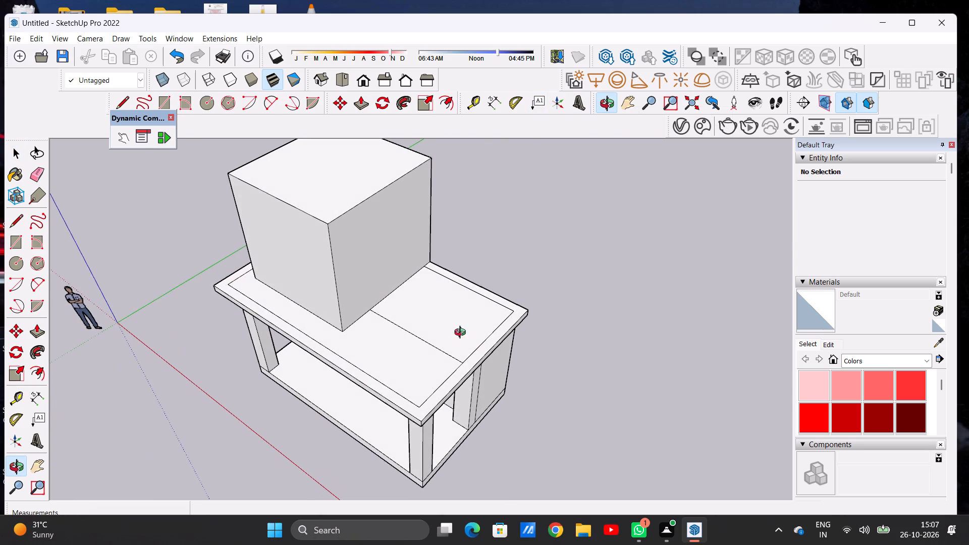
{"action": "scroll", "coordinate": [485, 308], "scroll_direction": "up", "scroll_amount": 3}
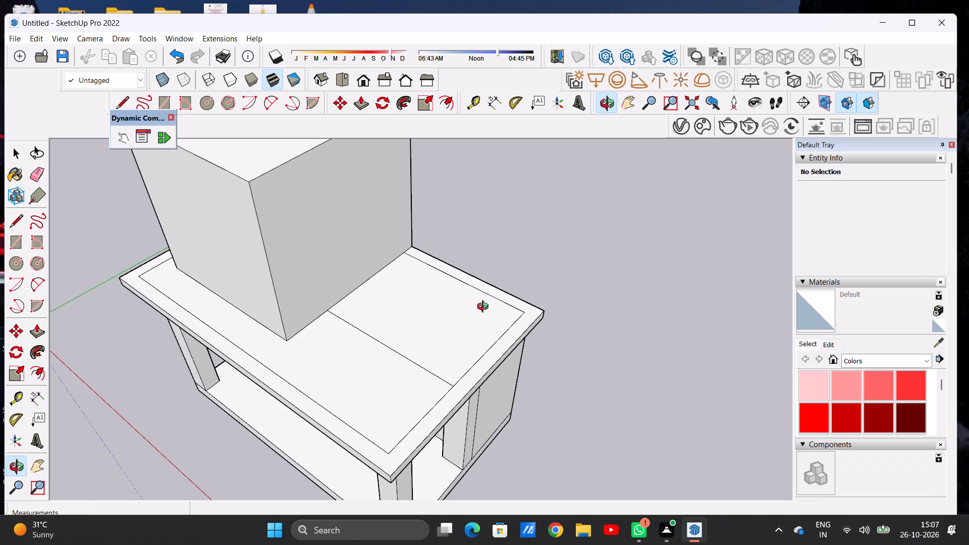
{"action": "scroll", "coordinate": [456, 322], "scroll_direction": "down", "scroll_amount": 1}
{"action": "scroll", "coordinate": [503, 317], "scroll_direction": "up", "scroll_amount": 2}
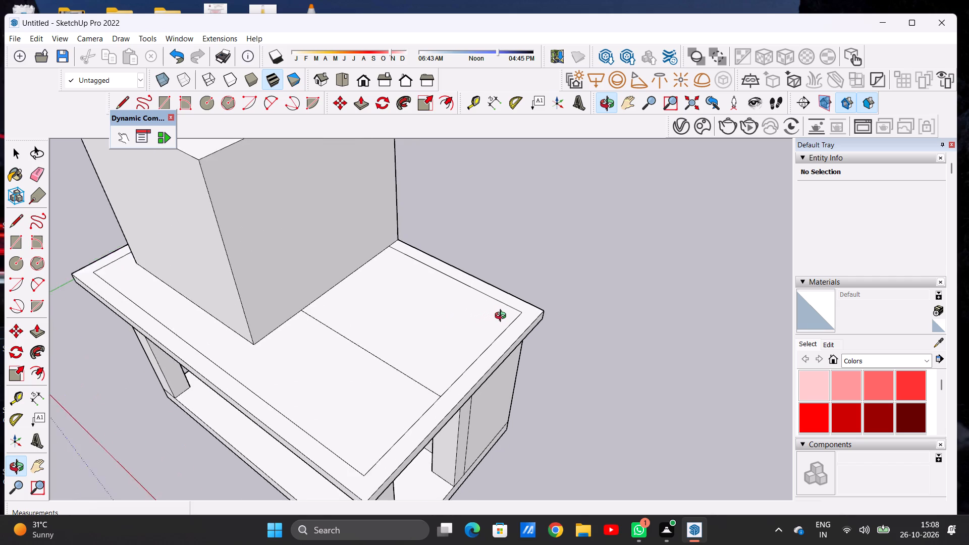
{"action": "scroll", "coordinate": [503, 317], "scroll_direction": "up", "scroll_amount": 2}
{"action": "key", "text": "p"}
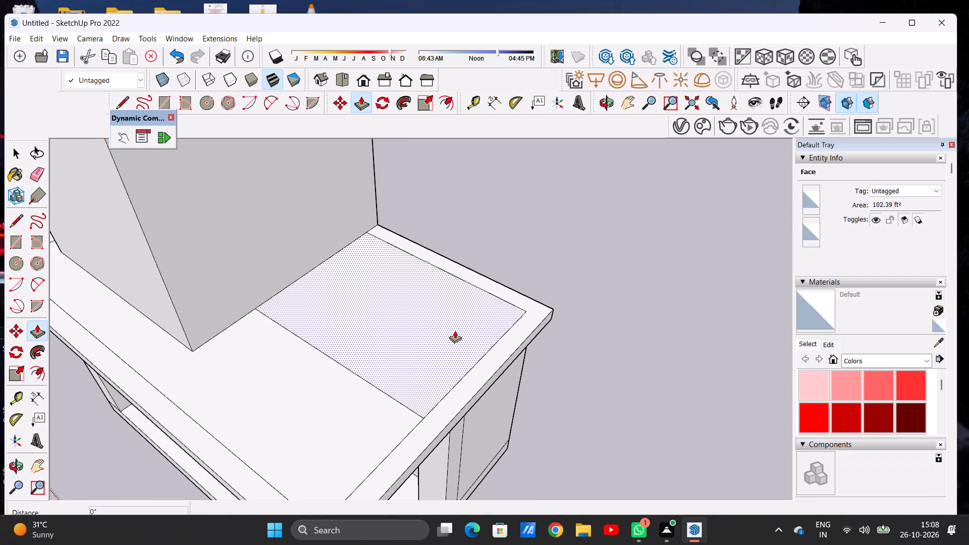
{"action": "left_click", "coordinate": [455, 331]}
{"action": "scroll", "coordinate": [457, 323], "scroll_direction": "down", "scroll_amount": 6}
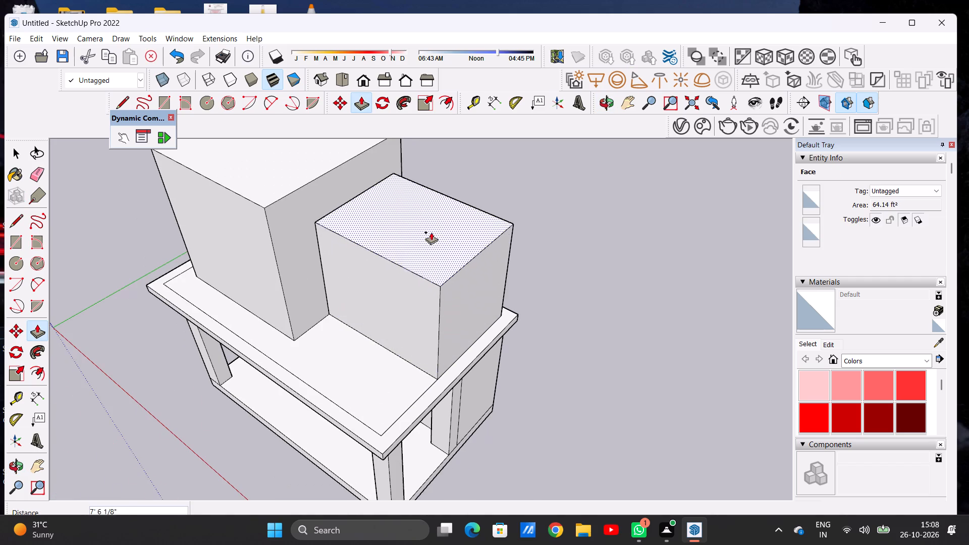
{"action": "scroll", "coordinate": [413, 275], "scroll_direction": "down", "scroll_amount": 6}
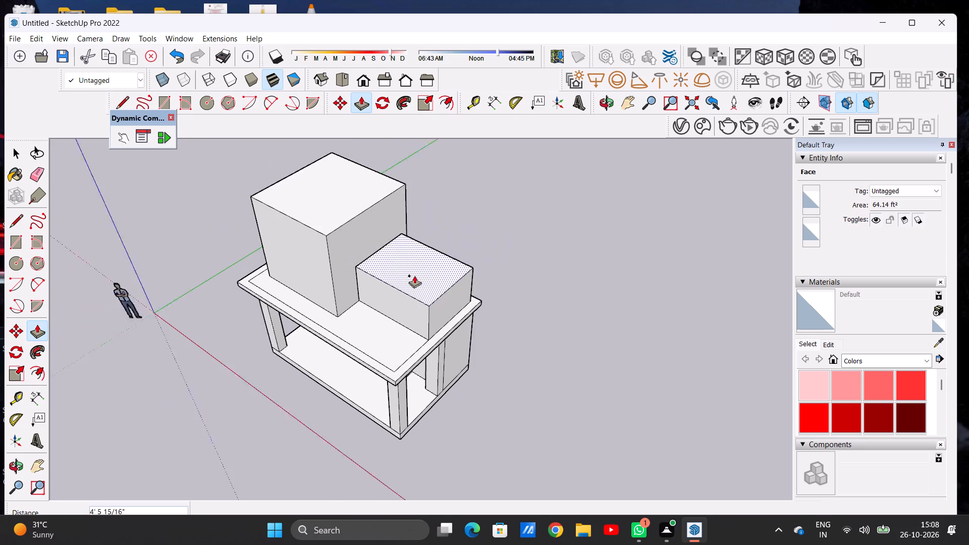
{"action": "left_click", "coordinate": [350, 231]}
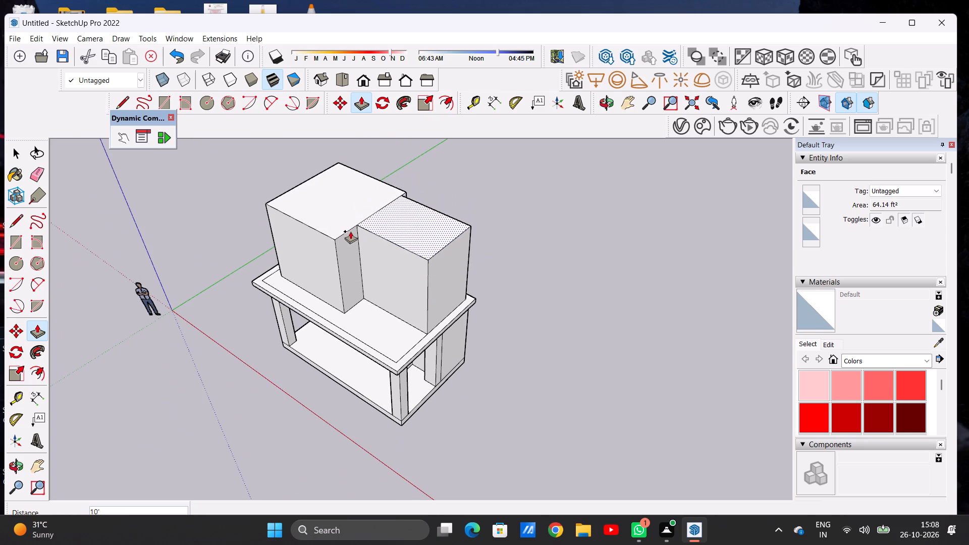
{"action": "key", "text": "space"}
{"action": "scroll", "coordinate": [395, 261], "scroll_direction": "down", "scroll_amount": 3}
{"action": "scroll", "coordinate": [407, 240], "scroll_direction": "up", "scroll_amount": 3}
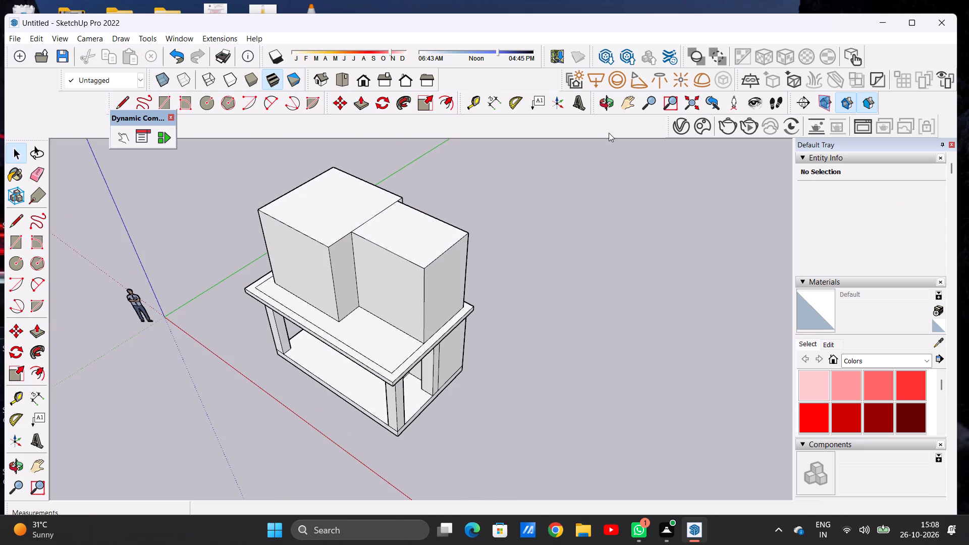
Examine the two first-floor blocks above the ground floor from the front and from above.
{"action": "left_click", "coordinate": [605, 107]}
{"action": "scroll", "coordinate": [480, 218], "scroll_direction": "down", "scroll_amount": 3}
{"action": "left_click_drag", "start_coordinate": [380, 252], "coordinate": [511, 135]}
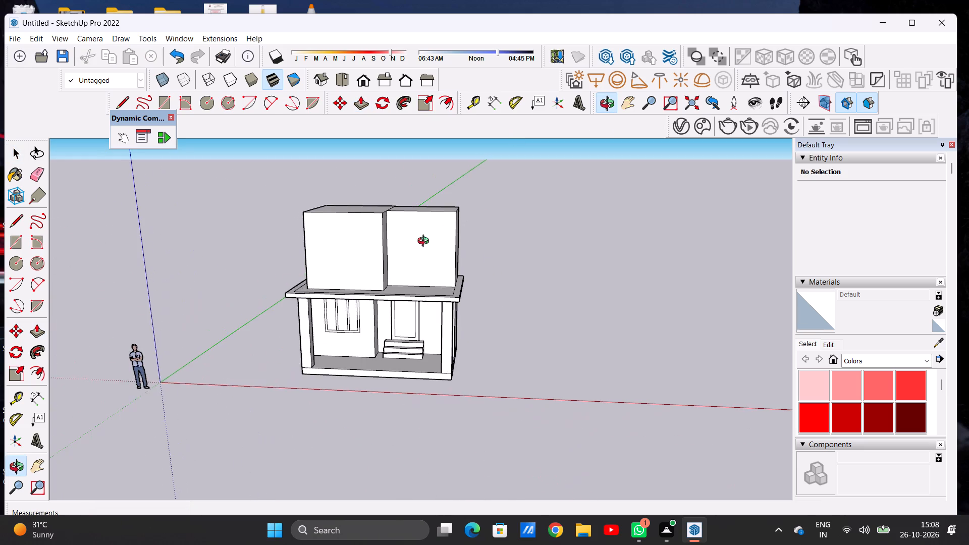
{"action": "scroll", "coordinate": [425, 242], "scroll_direction": "up", "scroll_amount": 6}
{"action": "left_click_drag", "start_coordinate": [415, 262], "coordinate": [426, 216]}
{"action": "left_click_drag", "start_coordinate": [422, 239], "coordinate": [419, 277]}
{"action": "scroll", "coordinate": [475, 251], "scroll_direction": "down", "scroll_amount": 9}
{"action": "left_click_drag", "start_coordinate": [452, 272], "coordinate": [451, 278]}
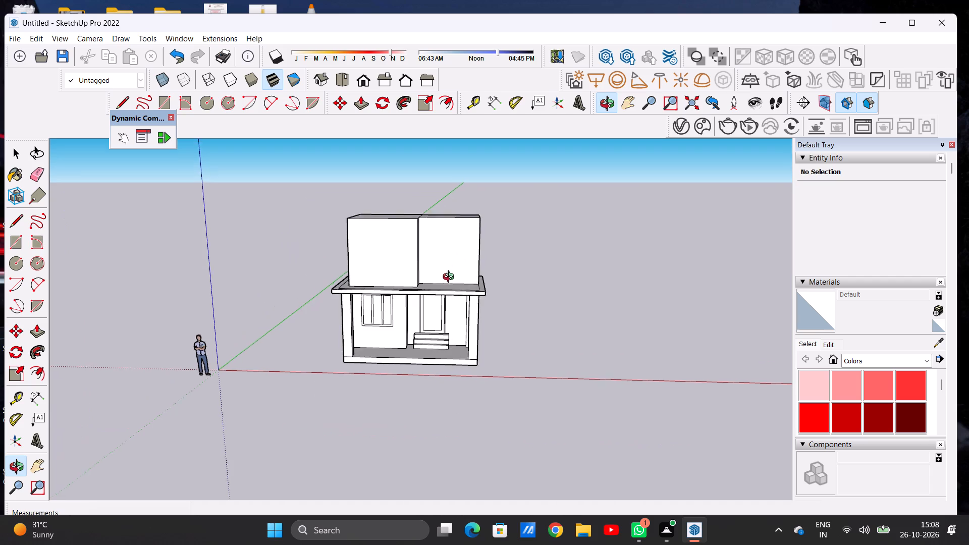
{"action": "left_click_drag", "start_coordinate": [451, 278], "coordinate": [452, 377]}
{"action": "scroll", "coordinate": [480, 302], "scroll_direction": "up", "scroll_amount": 4}
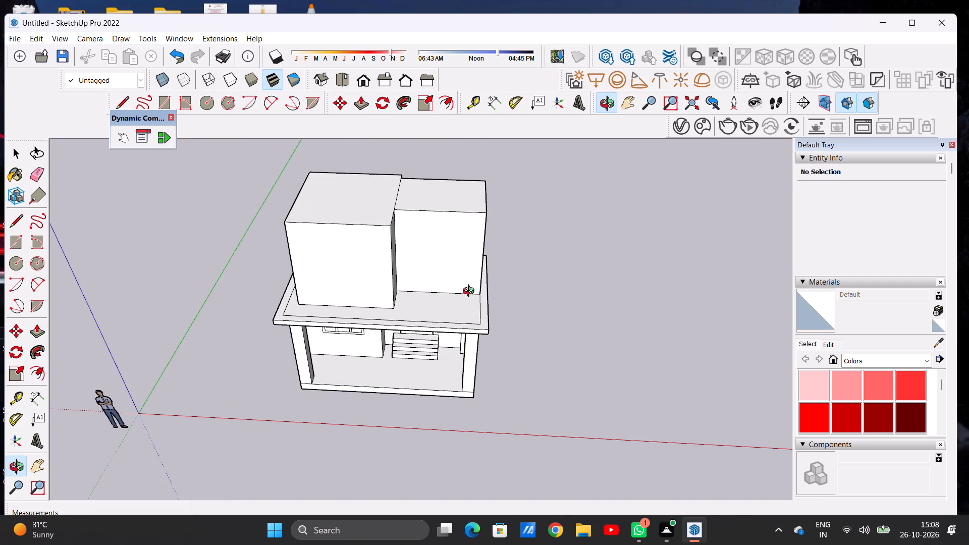
Push/Pull the smaller first-floor block's outer side face outward about 9 5/8" to the roof slab's side edge.
{"action": "scroll", "coordinate": [481, 231], "scroll_direction": "up", "scroll_amount": 5}
{"action": "left_click_drag", "start_coordinate": [504, 263], "coordinate": [334, 253]}
{"action": "scroll", "coordinate": [399, 292], "scroll_direction": "down", "scroll_amount": 7}
{"action": "scroll", "coordinate": [396, 240], "scroll_direction": "up", "scroll_amount": 6}
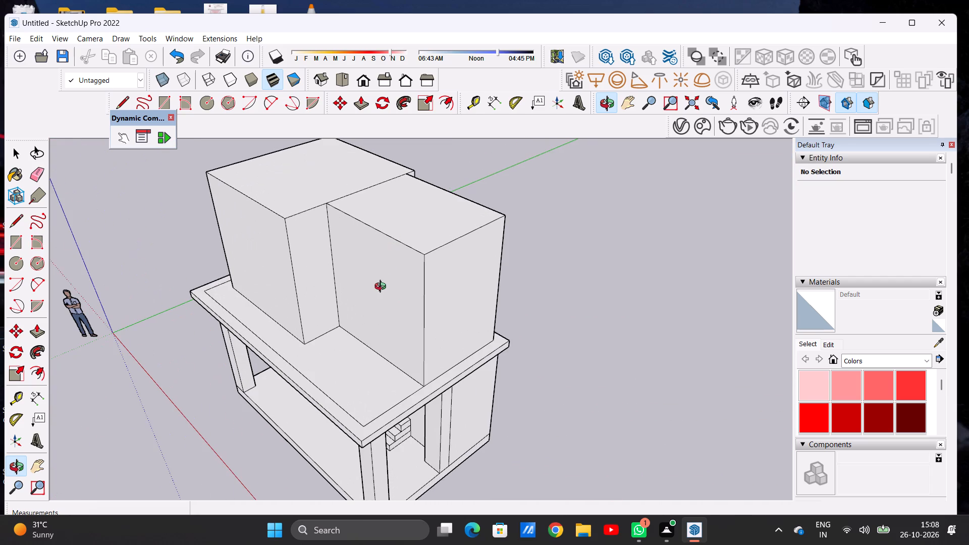
{"action": "left_click_drag", "start_coordinate": [390, 289], "coordinate": [424, 259]}
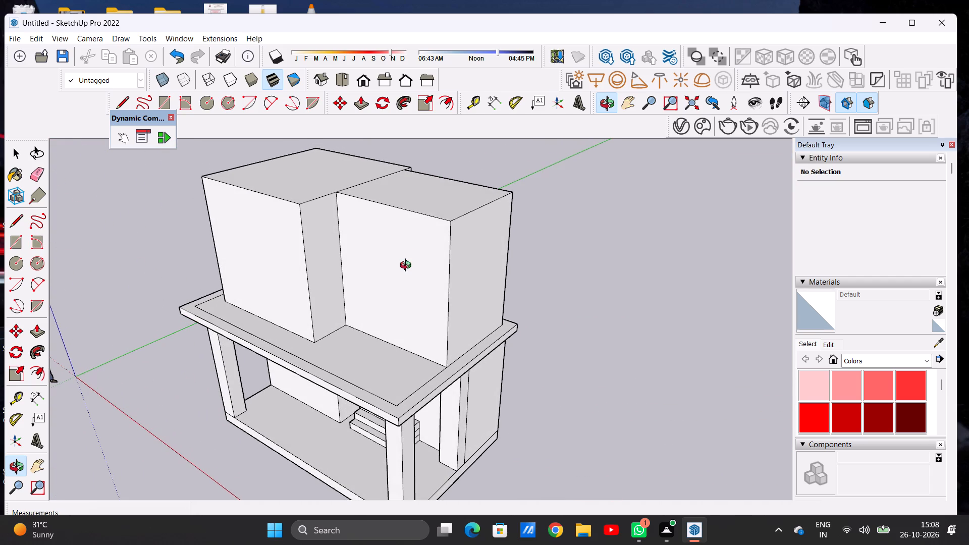
{"action": "scroll", "coordinate": [408, 266], "scroll_direction": "down", "scroll_amount": 3}
{"action": "scroll", "coordinate": [417, 252], "scroll_direction": "up", "scroll_amount": 5}
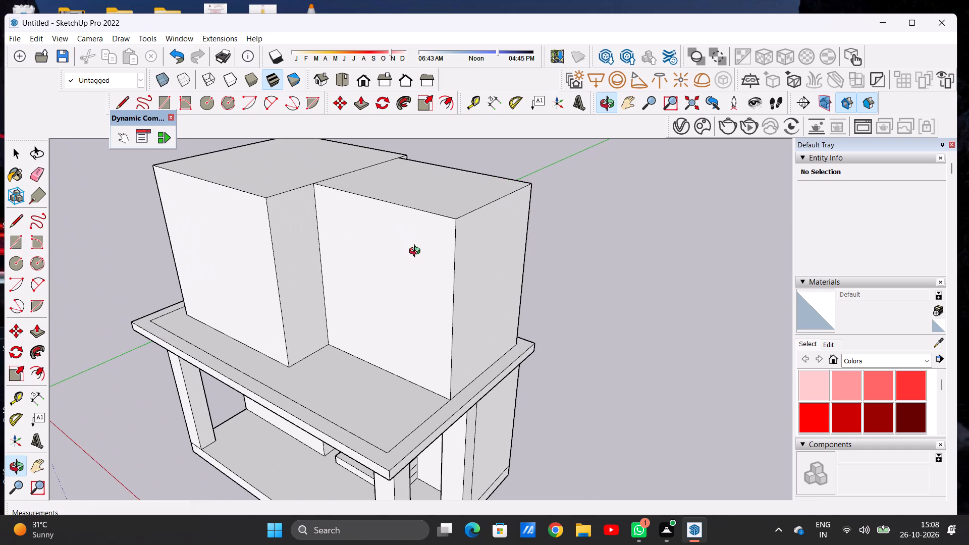
{"action": "key", "text": "p"}
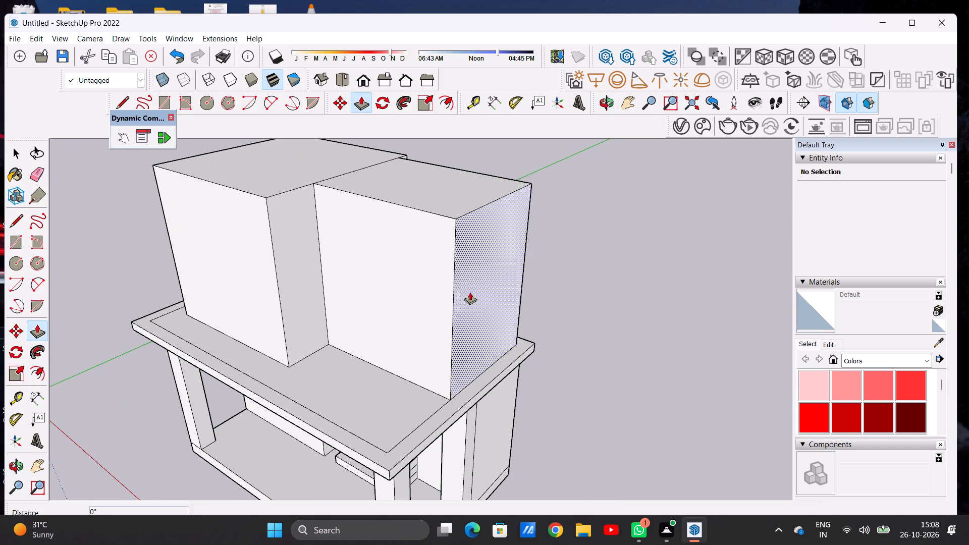
{"action": "left_click", "coordinate": [470, 292]}
{"action": "left_click", "coordinate": [460, 374]}
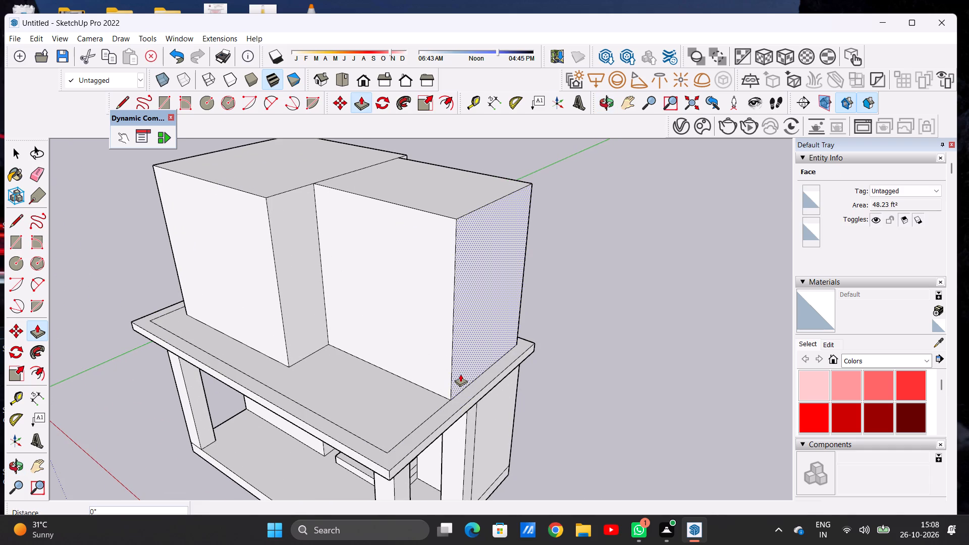
{"action": "left_click", "coordinate": [465, 403]}
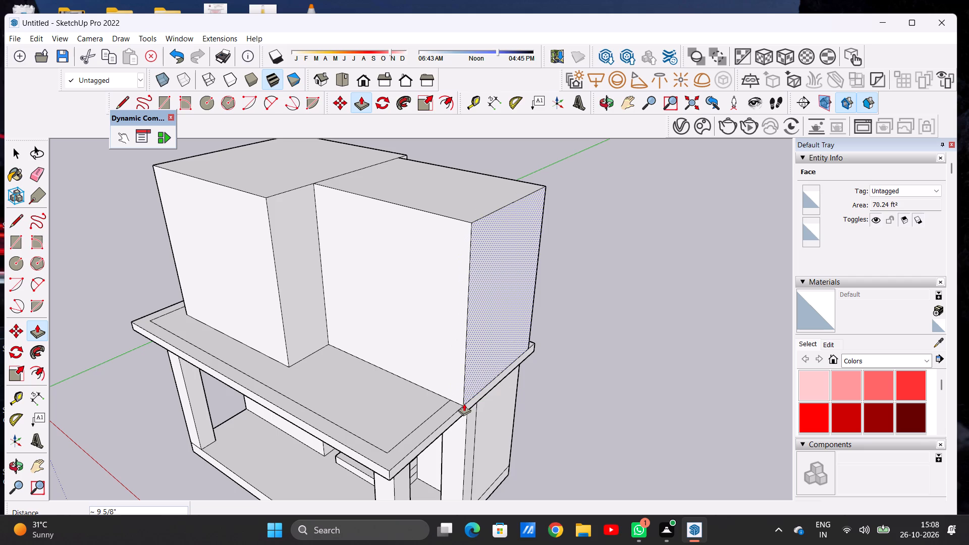
{"action": "key", "text": "space"}
Push/Pull the smaller first-floor block's front face back about 2' 1/2" to widen the open terrace in front.
{"action": "scroll", "coordinate": [480, 301], "scroll_direction": "down", "scroll_amount": 5}
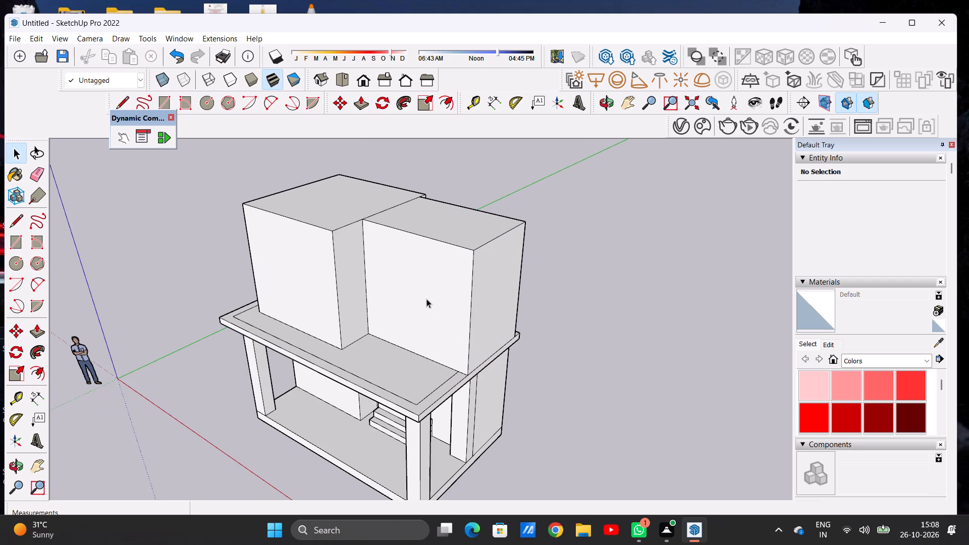
{"action": "scroll", "coordinate": [477, 285], "scroll_direction": "up", "scroll_amount": 4}
{"action": "left_click", "coordinate": [601, 108]}
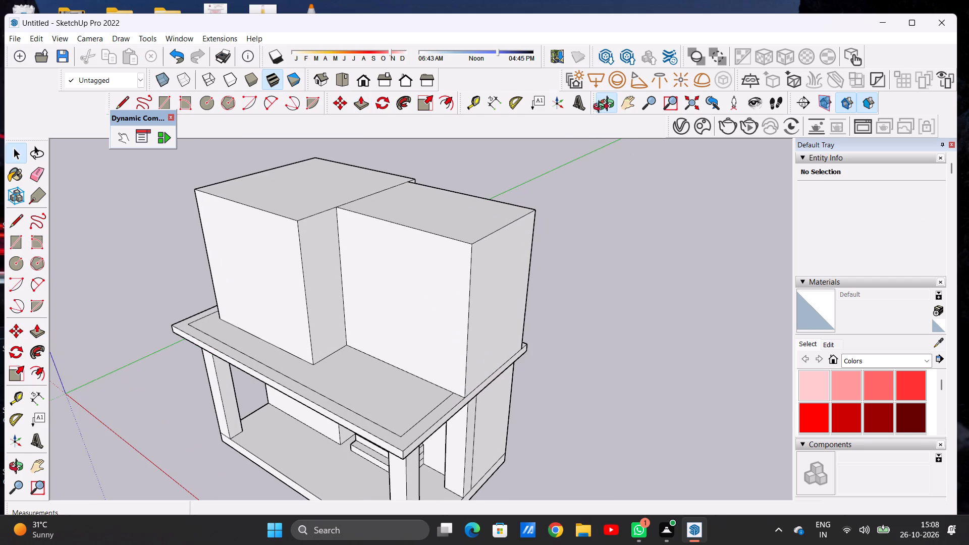
{"action": "left_click_drag", "start_coordinate": [465, 317], "coordinate": [465, 340]}
{"action": "scroll", "coordinate": [454, 304], "scroll_direction": "up", "scroll_amount": 3}
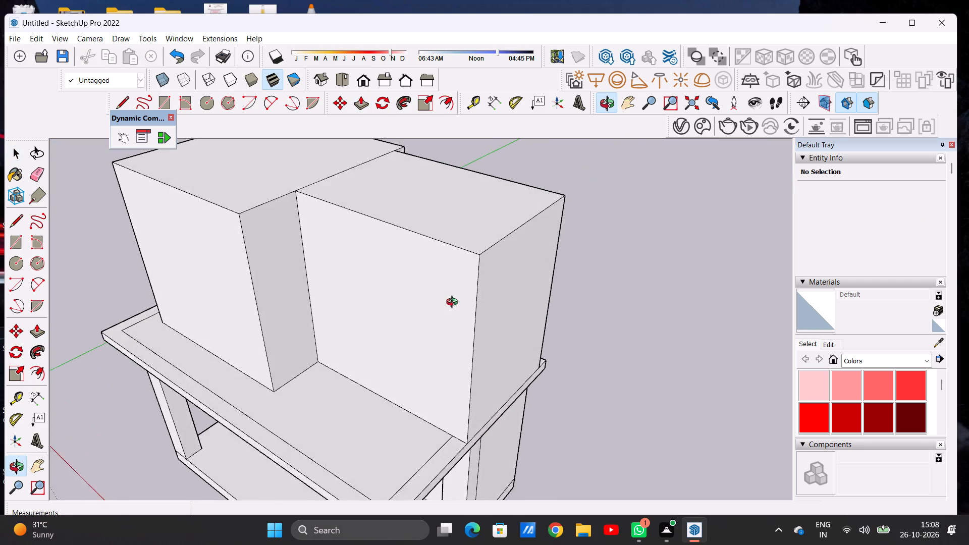
{"action": "scroll", "coordinate": [454, 303], "scroll_direction": "up", "scroll_amount": 2}
{"action": "key", "text": "p"}
{"action": "left_click", "coordinate": [446, 302]}
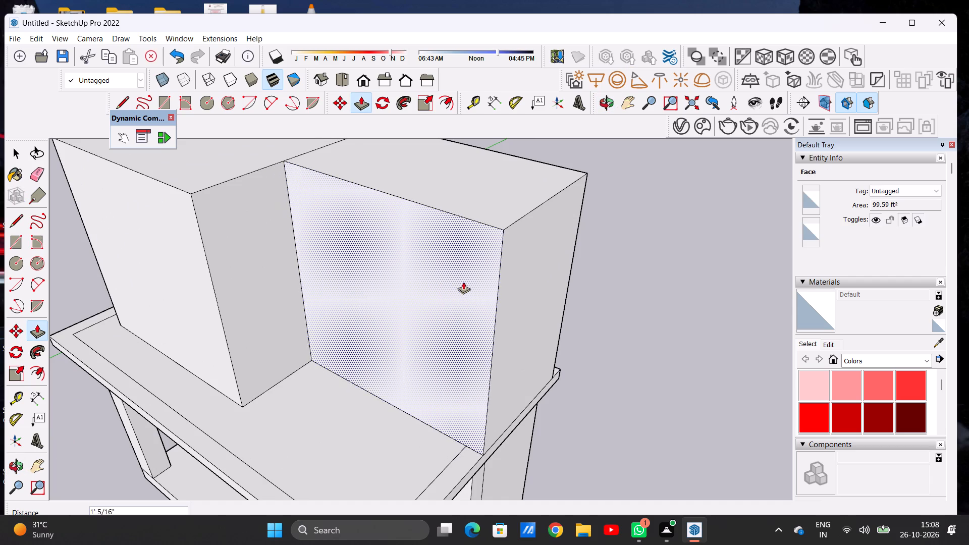
{"action": "left_click", "coordinate": [472, 267]}
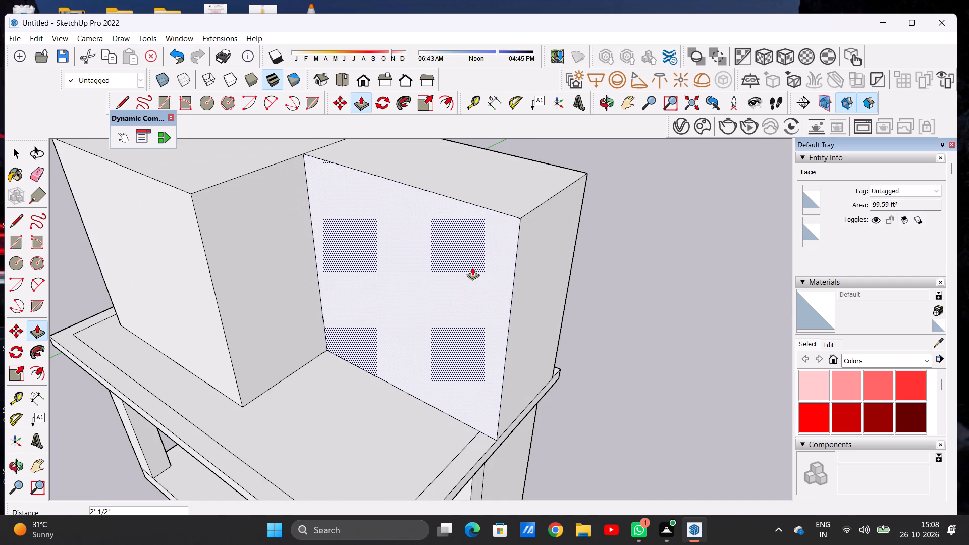
{"action": "key", "text": "space"}
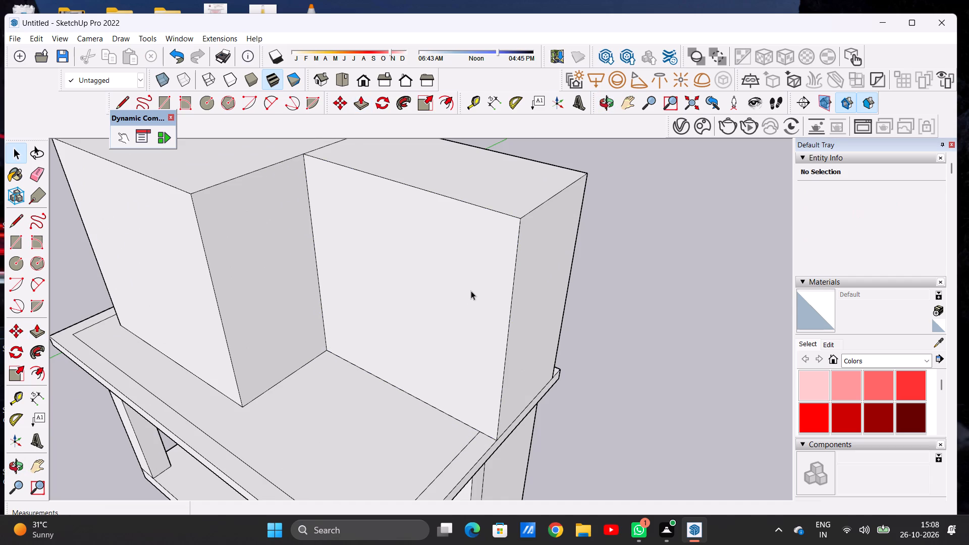
Examine the recessed first-floor block and the terrace area from the front and from above.
{"action": "left_click", "coordinate": [604, 105]}
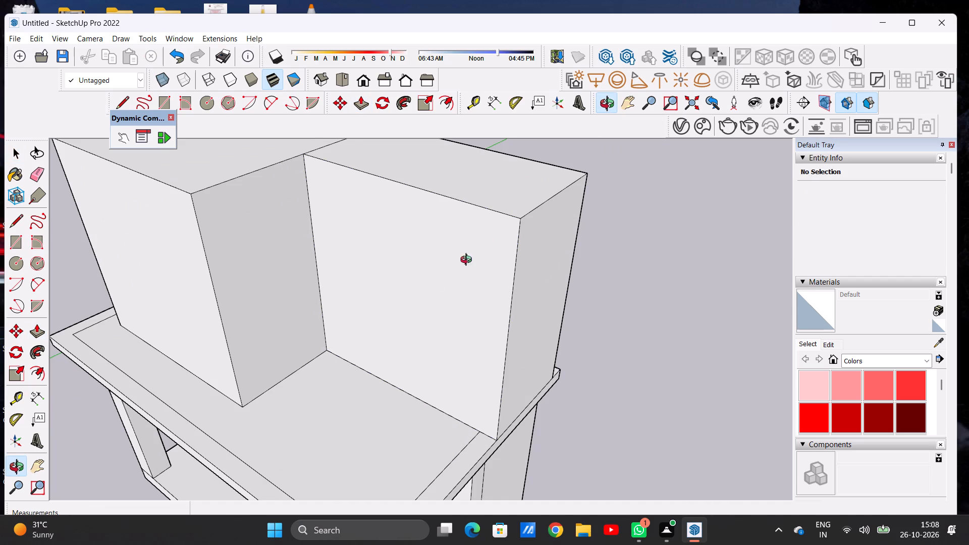
{"action": "left_click_drag", "start_coordinate": [403, 298], "coordinate": [494, 258]}
{"action": "scroll", "coordinate": [479, 305], "scroll_direction": "down", "scroll_amount": 4}
{"action": "left_click_drag", "start_coordinate": [410, 331], "coordinate": [489, 269]}
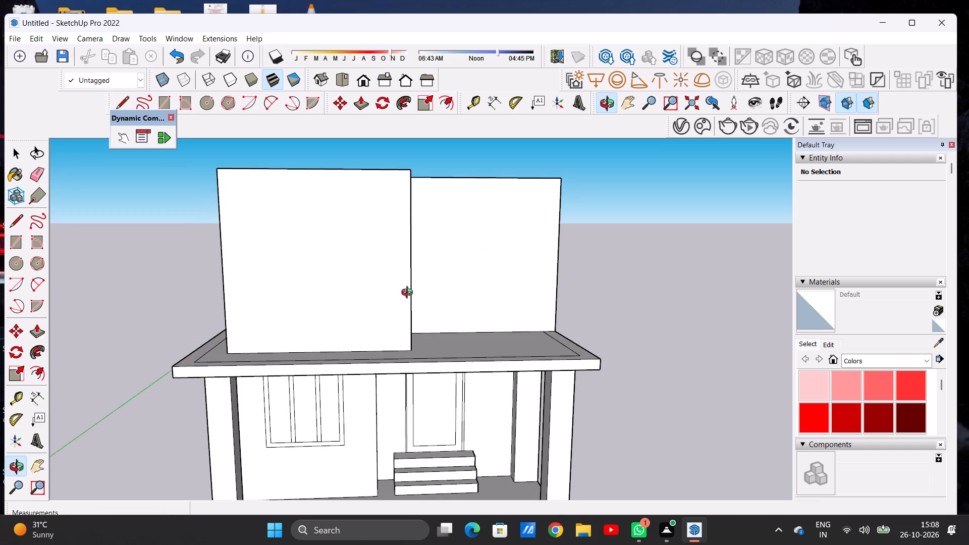
{"action": "scroll", "coordinate": [405, 298], "scroll_direction": "down", "scroll_amount": 7}
{"action": "scroll", "coordinate": [469, 267], "scroll_direction": "up", "scroll_amount": 4}
{"action": "left_click_drag", "start_coordinate": [460, 286], "coordinate": [433, 393]}
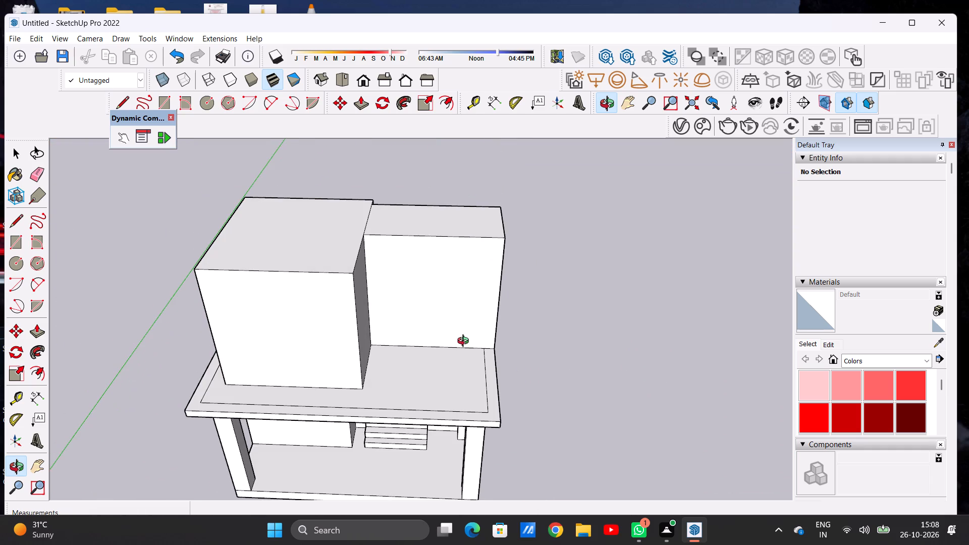
{"action": "scroll", "coordinate": [466, 340], "scroll_direction": "up", "scroll_amount": 3}
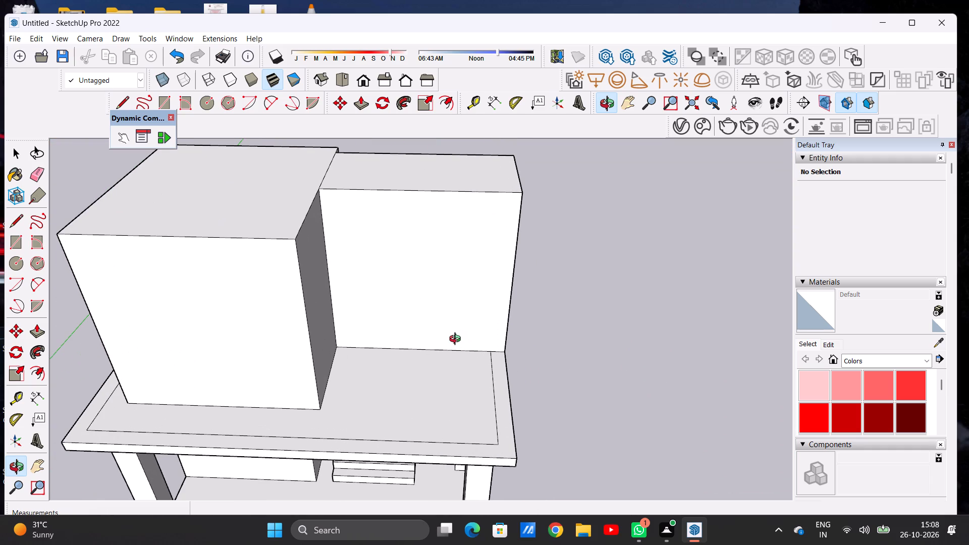
{"action": "scroll", "coordinate": [463, 331], "scroll_direction": "down", "scroll_amount": 4}
Push/Pull the smaller first-floor block's rear face outward about 9 15/16", flush with the larger block's rear face.
{"action": "left_click_drag", "start_coordinate": [515, 317], "coordinate": [294, 307]}
{"action": "left_click_drag", "start_coordinate": [479, 302], "coordinate": [282, 263]}
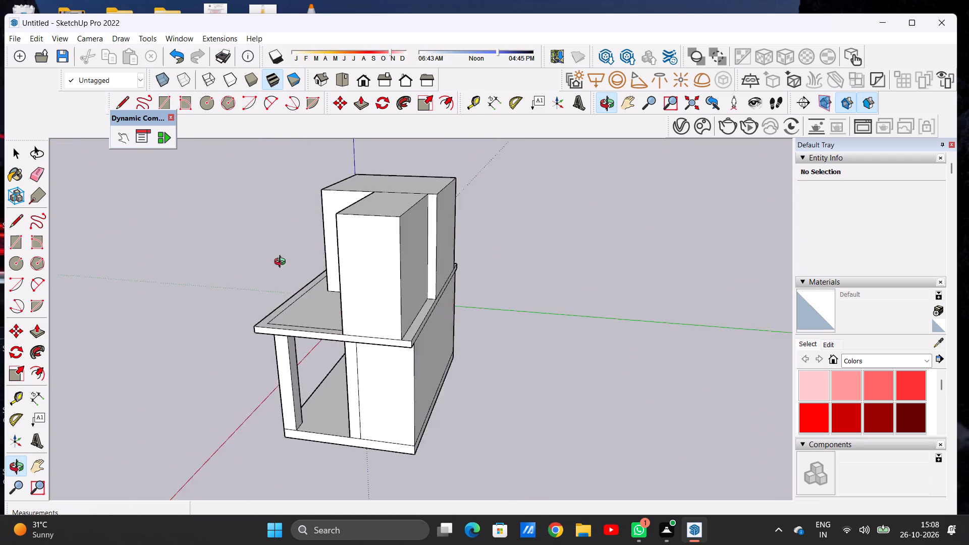
{"action": "left_click_drag", "start_coordinate": [282, 263], "coordinate": [265, 313]}
{"action": "scroll", "coordinate": [423, 211], "scroll_direction": "up", "scroll_amount": 11}
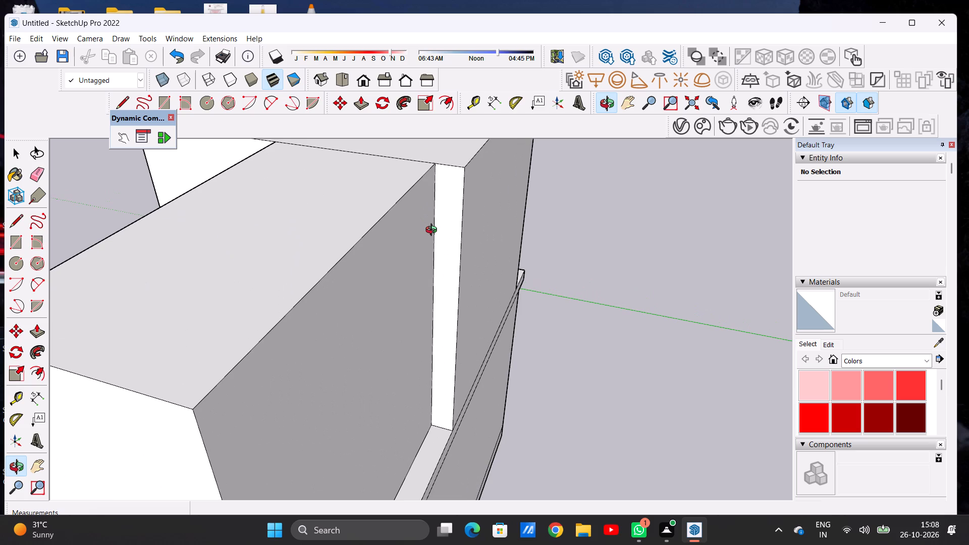
{"action": "key", "text": "p"}
{"action": "left_click", "coordinate": [429, 208]}
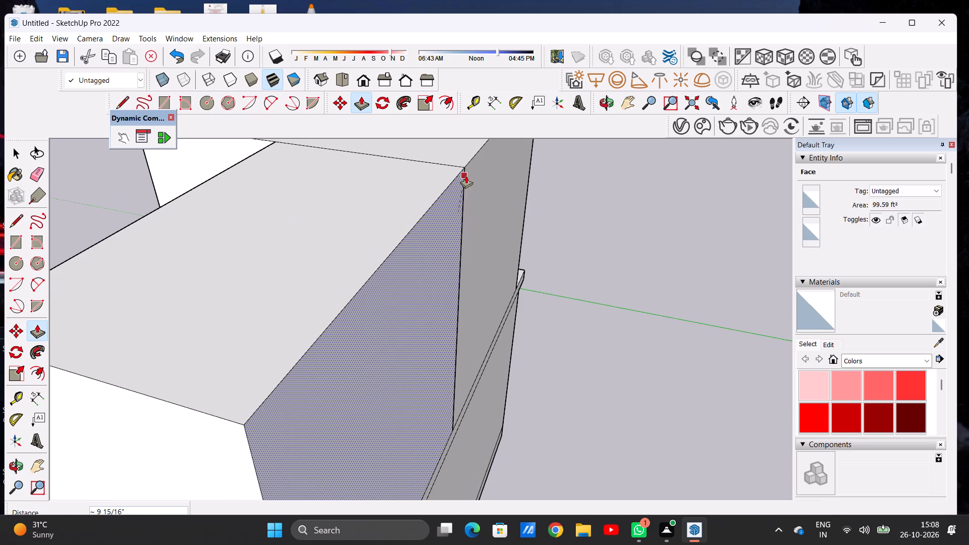
{"action": "left_click", "coordinate": [463, 164]}
{"action": "key", "text": "space"}
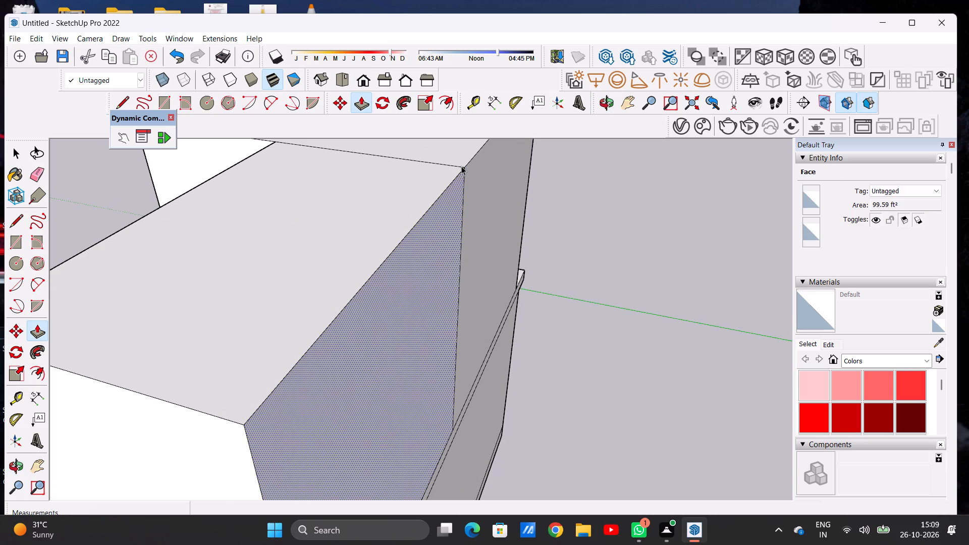
Examine the joined first-floor blocks and the terrace from the side and the front.
{"action": "scroll", "coordinate": [432, 221], "scroll_direction": "down", "scroll_amount": 6}
{"action": "left_click", "coordinate": [603, 103]}
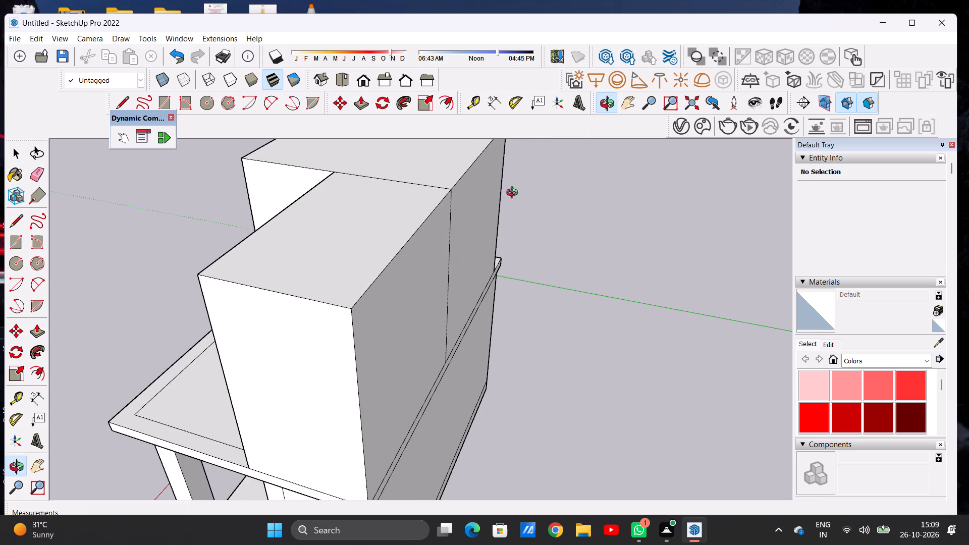
{"action": "left_click_drag", "start_coordinate": [308, 274], "coordinate": [500, 221]}
{"action": "scroll", "coordinate": [436, 245], "scroll_direction": "down", "scroll_amount": 8}
{"action": "left_click_drag", "start_coordinate": [354, 266], "coordinate": [520, 241]}
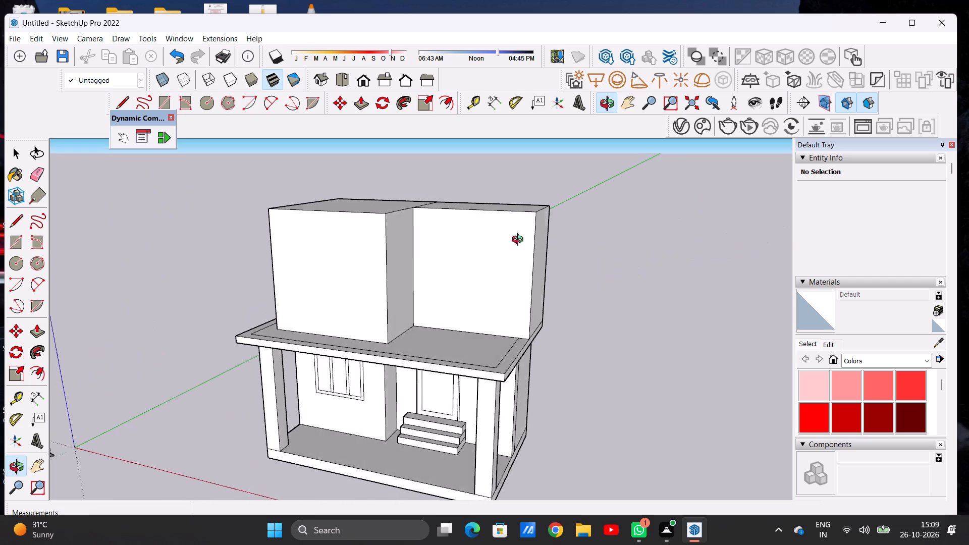
{"action": "left_click_drag", "start_coordinate": [520, 241], "coordinate": [522, 240]}
{"action": "scroll", "coordinate": [403, 261], "scroll_direction": "down", "scroll_amount": 3}
{"action": "left_click_drag", "start_coordinate": [311, 280], "coordinate": [363, 289]}
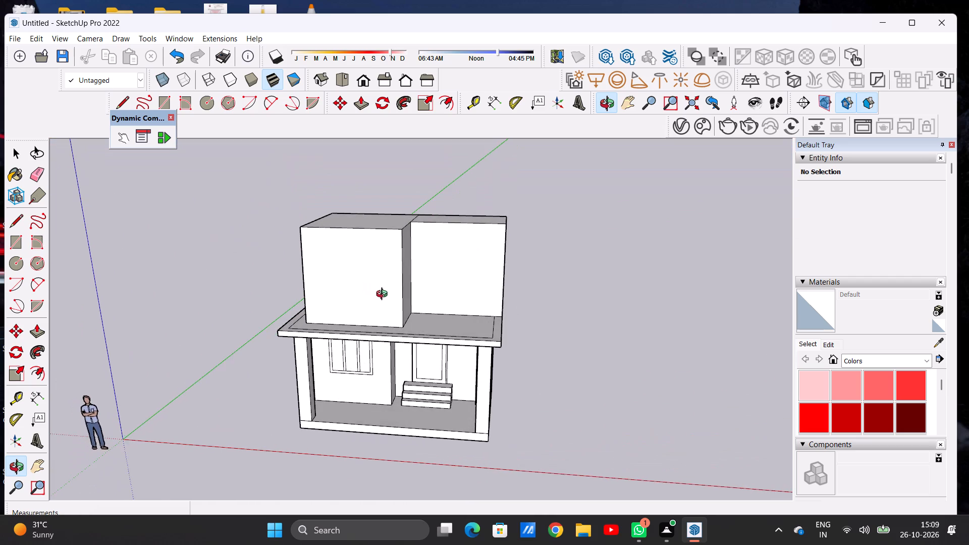
Examine the two first-floor blocks and the open terrace from the front and from above.
{"action": "scroll", "coordinate": [470, 260], "scroll_direction": "up", "scroll_amount": 5}
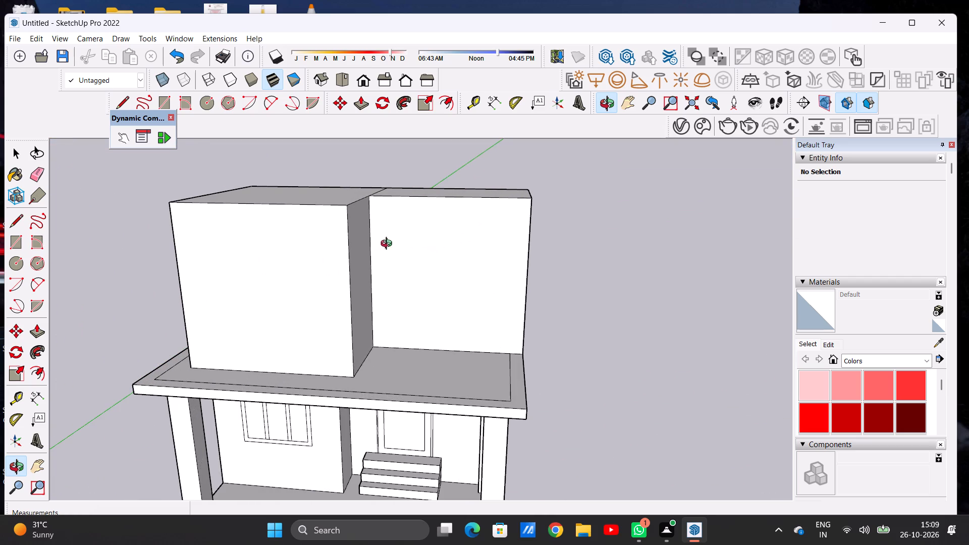
{"action": "scroll", "coordinate": [383, 265], "scroll_direction": "down", "scroll_amount": 5}
{"action": "scroll", "coordinate": [415, 278], "scroll_direction": "up", "scroll_amount": 6}
{"action": "left_click_drag", "start_coordinate": [432, 308], "coordinate": [451, 260]}
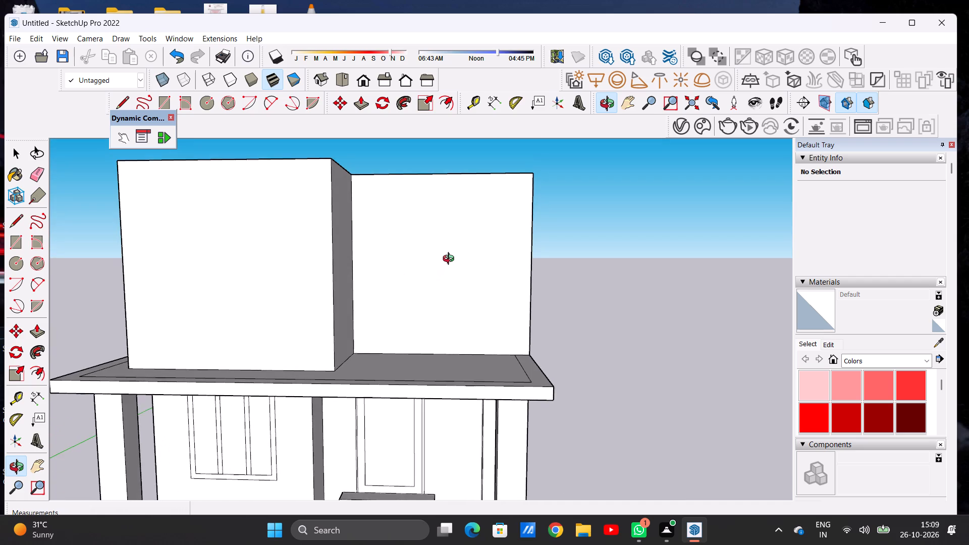
{"action": "left_click_drag", "start_coordinate": [451, 260], "coordinate": [453, 262]}
{"action": "scroll", "coordinate": [442, 302], "scroll_direction": "down", "scroll_amount": 6}
{"action": "scroll", "coordinate": [460, 289], "scroll_direction": "up", "scroll_amount": 6}
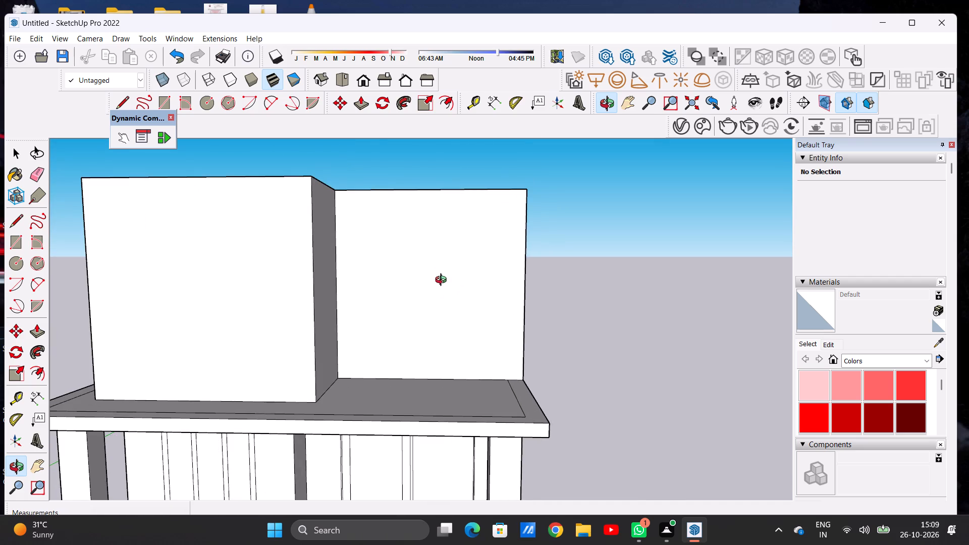
{"action": "left_click_drag", "start_coordinate": [443, 281], "coordinate": [452, 317]}
{"action": "left_click_drag", "start_coordinate": [446, 313], "coordinate": [419, 353]}
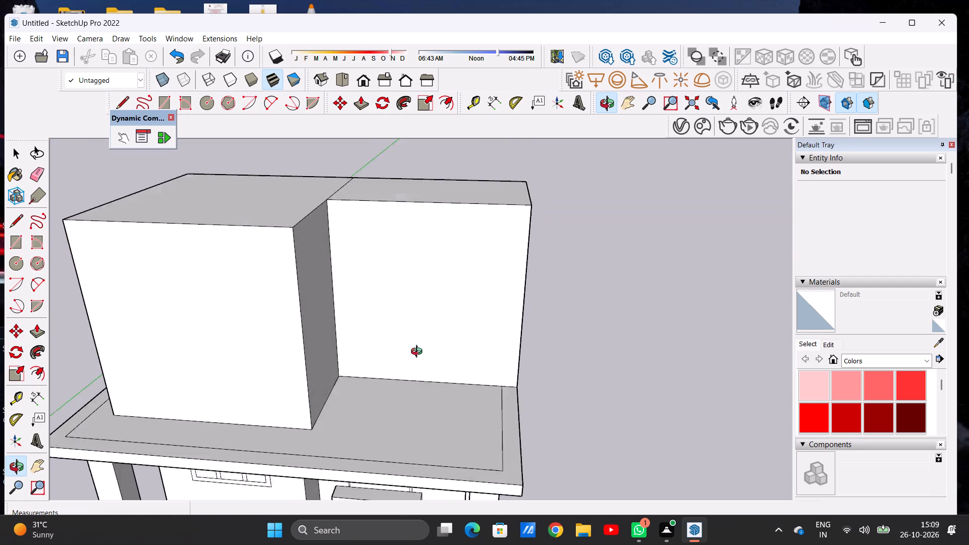
{"action": "left_click_drag", "start_coordinate": [419, 353], "coordinate": [448, 352]}
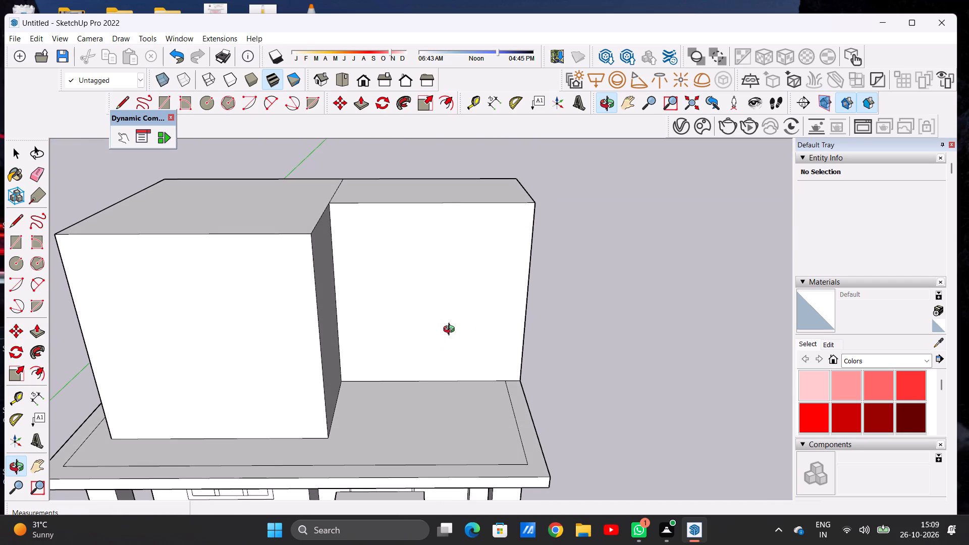
{"action": "scroll", "coordinate": [413, 323], "scroll_direction": "down", "scroll_amount": 4}
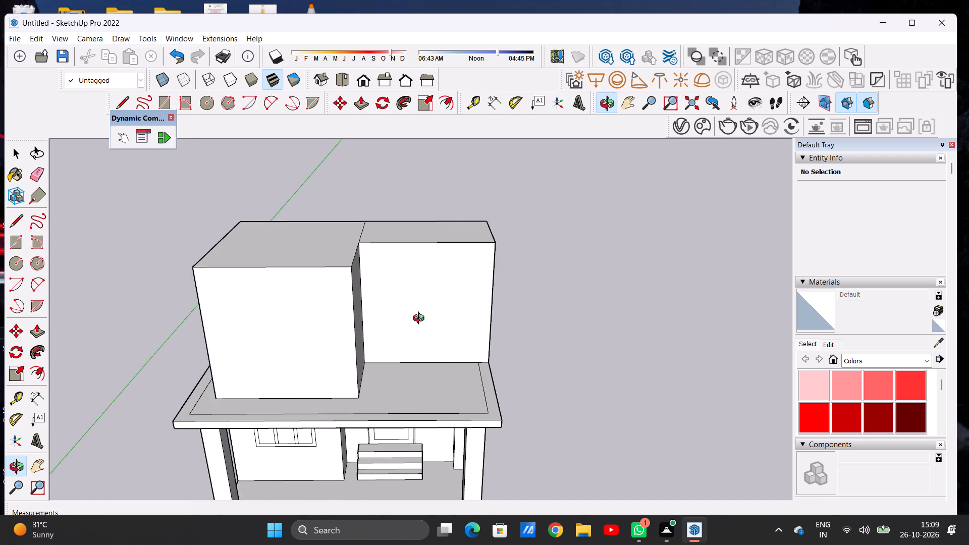
{"action": "scroll", "coordinate": [395, 319], "scroll_direction": "down", "scroll_amount": 4}
{"action": "scroll", "coordinate": [472, 373], "scroll_direction": "up", "scroll_amount": 4}
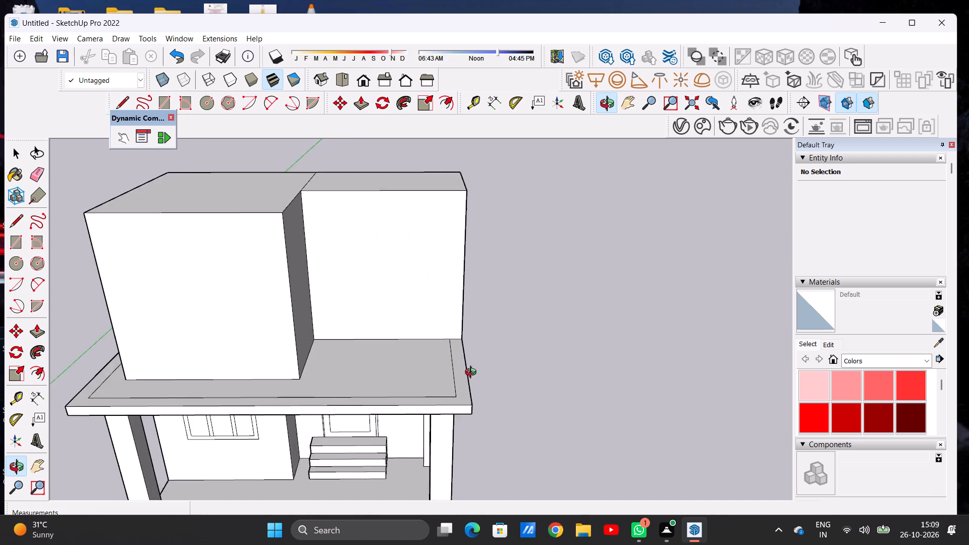
{"action": "scroll", "coordinate": [473, 373], "scroll_direction": "up", "scroll_amount": 2}
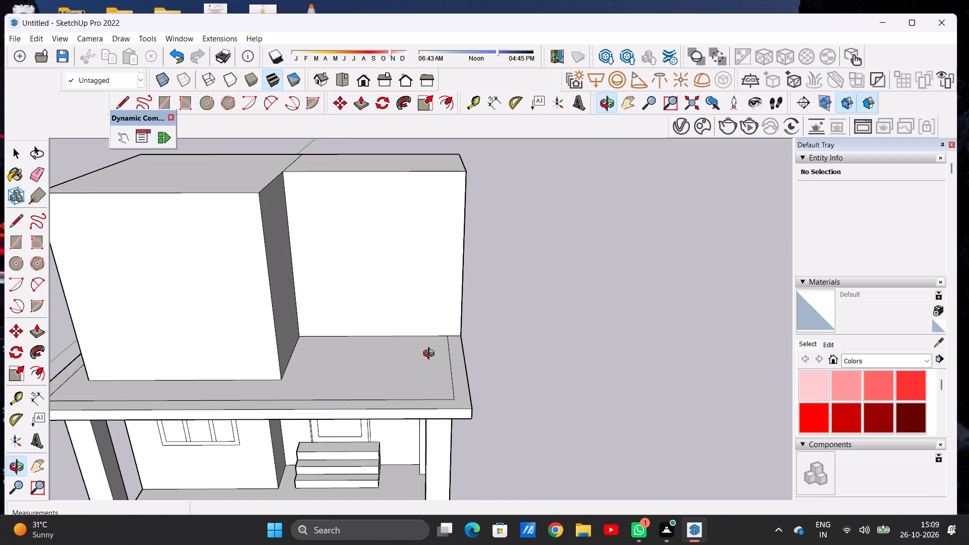
{"action": "scroll", "coordinate": [403, 341], "scroll_direction": "down", "scroll_amount": 2}
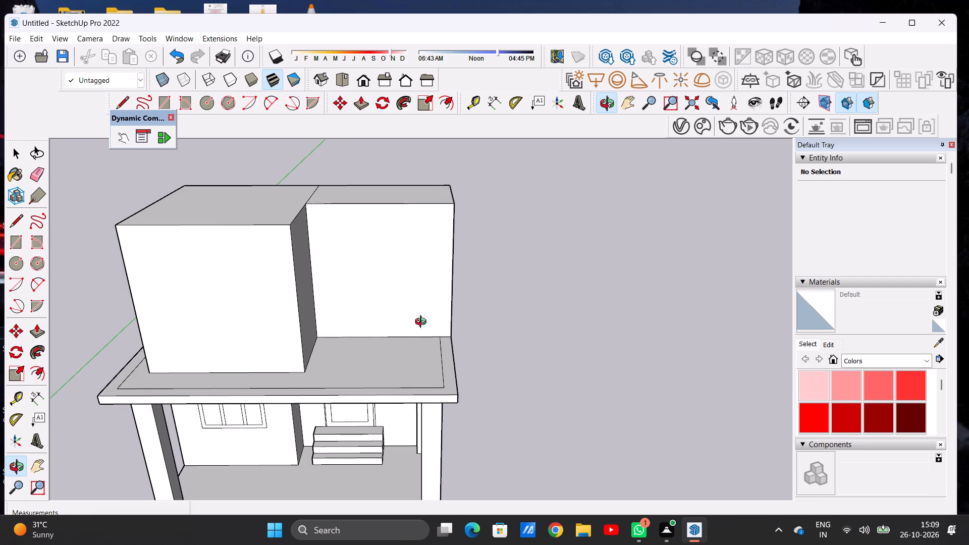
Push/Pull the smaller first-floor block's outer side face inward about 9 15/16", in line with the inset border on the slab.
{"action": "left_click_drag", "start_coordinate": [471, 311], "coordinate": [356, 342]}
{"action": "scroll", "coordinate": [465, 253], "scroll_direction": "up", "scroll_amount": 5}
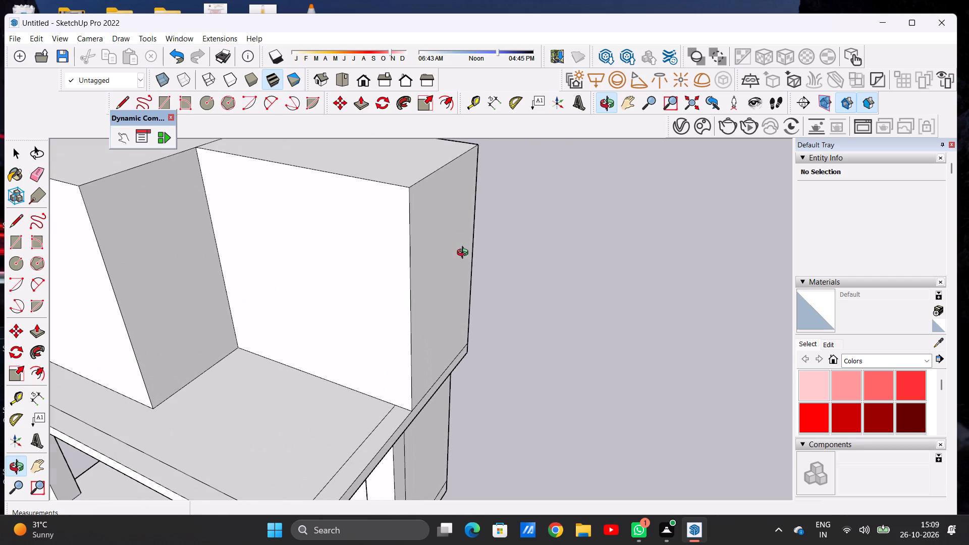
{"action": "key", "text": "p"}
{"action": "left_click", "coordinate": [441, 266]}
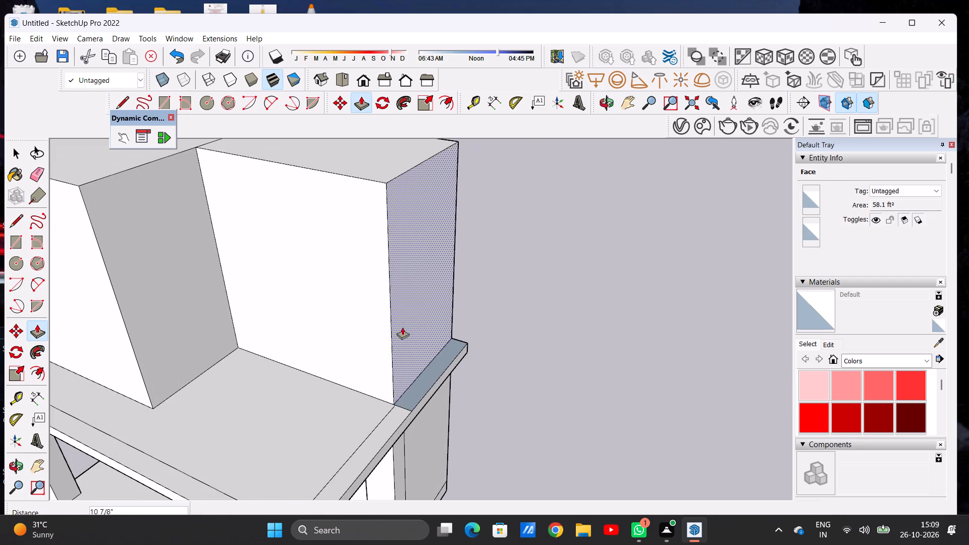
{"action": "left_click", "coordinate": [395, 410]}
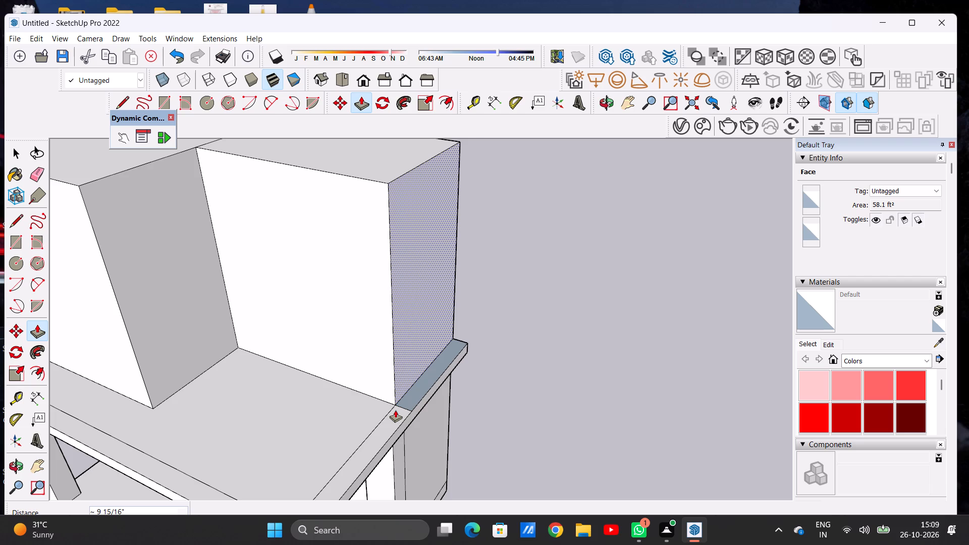
Undo the last four Push/Pull changes to the smaller block, restoring its deeper front and its inset outer side face.
{"action": "key", "text": "ctrl+z"}
{"action": "key", "text": "ctrl+z"}
{"action": "key", "text": "ctrl+z"}
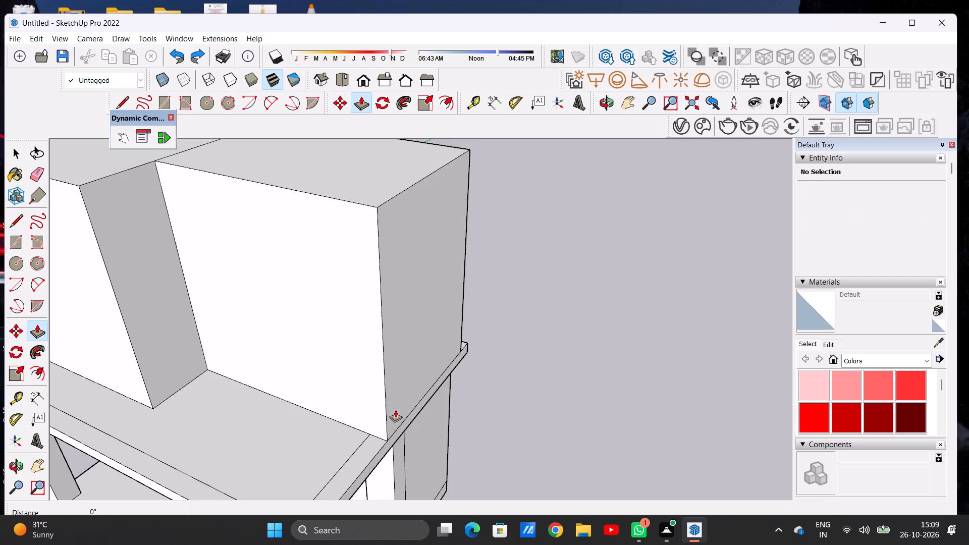
{"action": "key", "text": "ctrl+z"}
{"action": "key", "text": "space"}
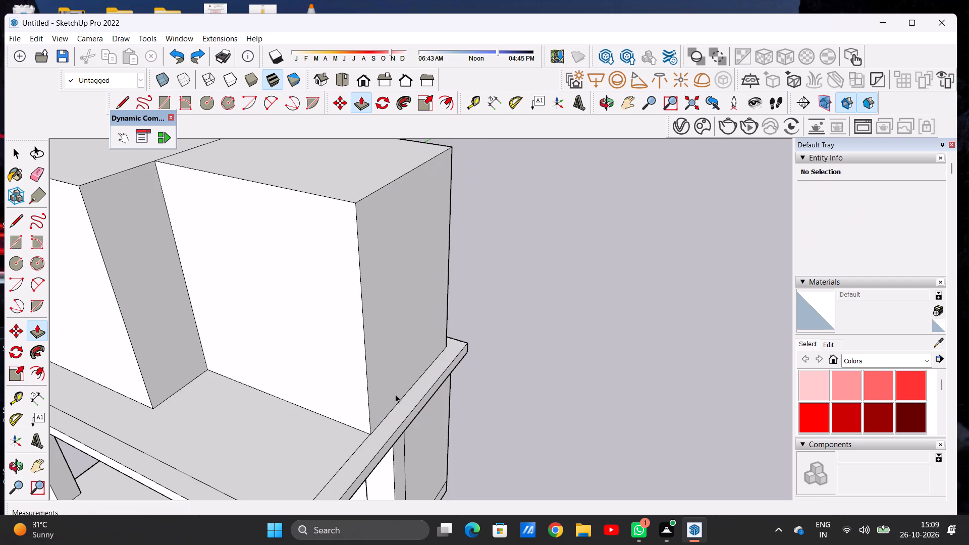
Push/Pull the smaller first-floor block's front face back about 1' 9 1/2" to widen the open terrace.
{"action": "scroll", "coordinate": [386, 337], "scroll_direction": "down", "scroll_amount": 5}
{"action": "scroll", "coordinate": [335, 262], "scroll_direction": "up", "scroll_amount": 2}
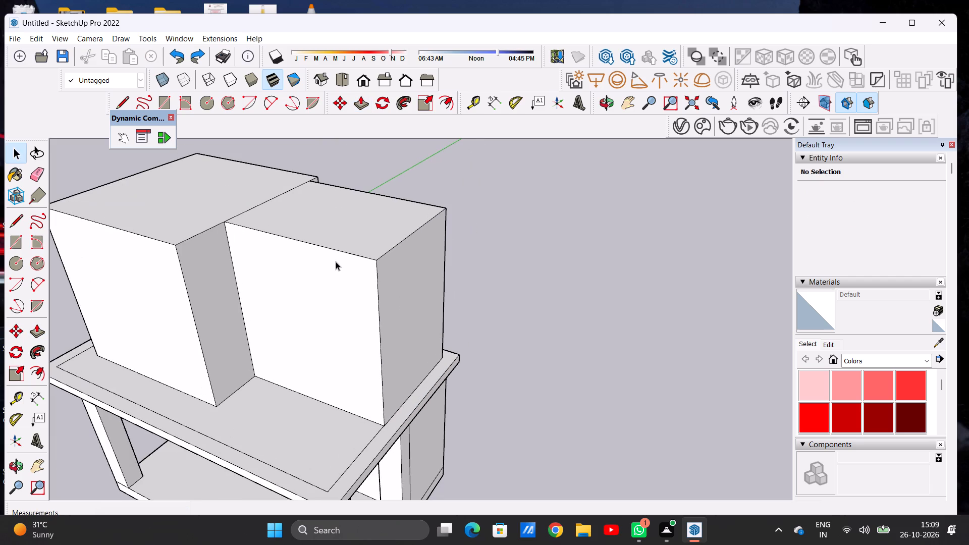
{"action": "key", "text": "p"}
{"action": "scroll", "coordinate": [338, 266], "scroll_direction": "up", "scroll_amount": 4}
{"action": "left_click", "coordinate": [340, 279]}
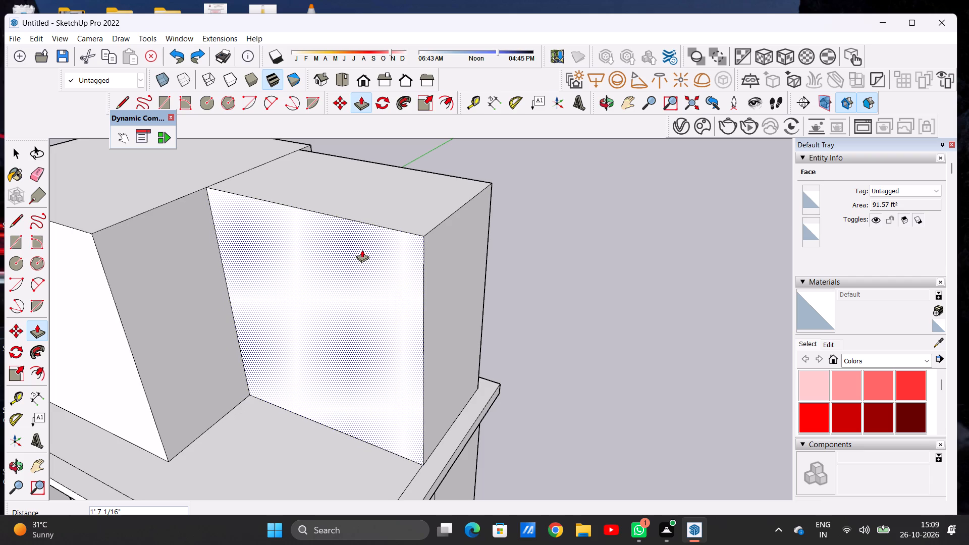
{"action": "left_click", "coordinate": [364, 247]}
Push/Pull the smaller first-floor block's rear face outward about 9 15/16", flush with the larger block's rear face.
{"action": "scroll", "coordinate": [343, 300], "scroll_direction": "down", "scroll_amount": 7}
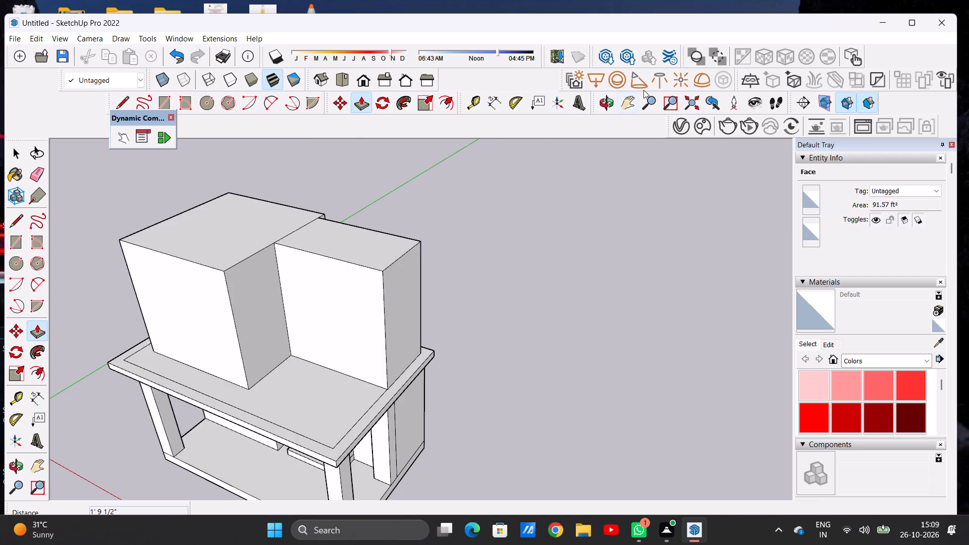
{"action": "left_click", "coordinate": [611, 106]}
{"action": "left_click_drag", "start_coordinate": [579, 235], "coordinate": [277, 297]}
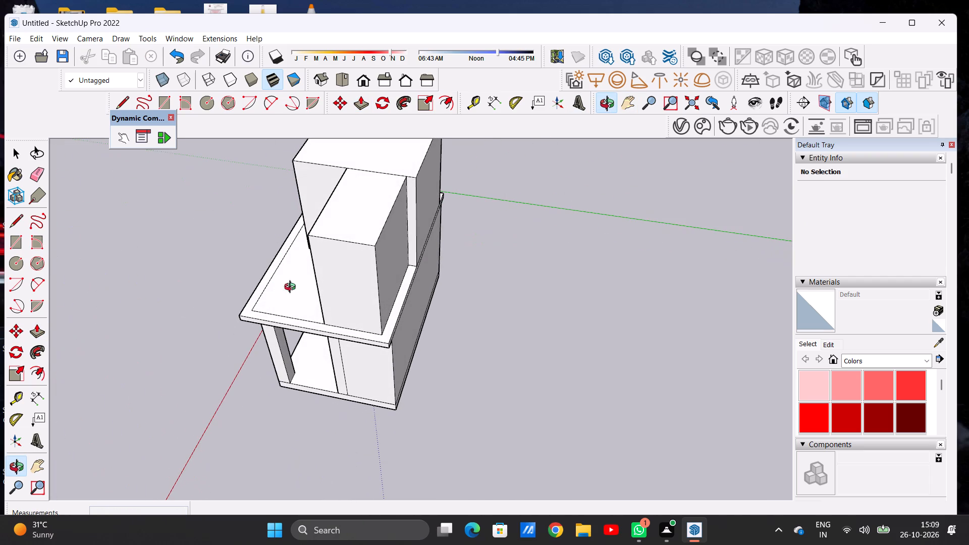
{"action": "scroll", "coordinate": [393, 228], "scroll_direction": "up", "scroll_amount": 5}
{"action": "key", "text": "p"}
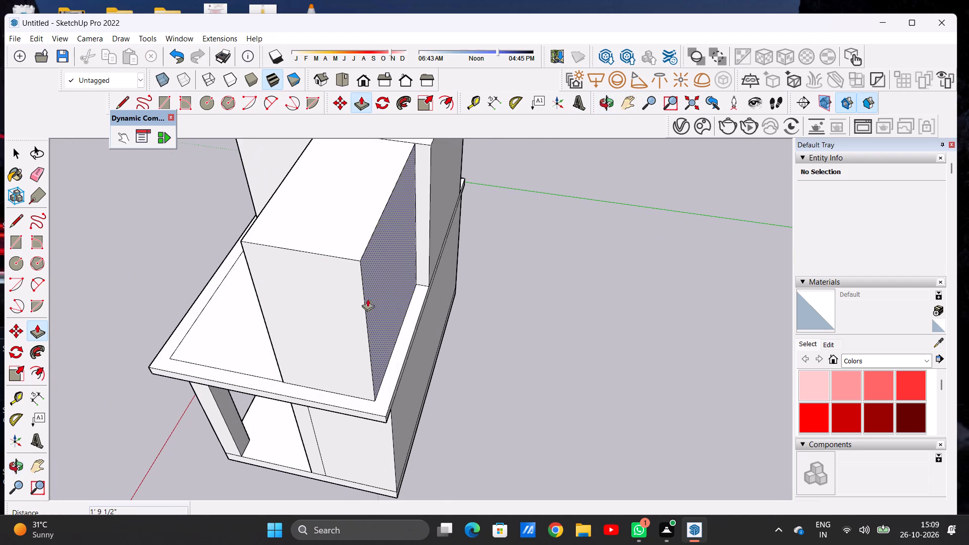
{"action": "left_click", "coordinate": [375, 366]}
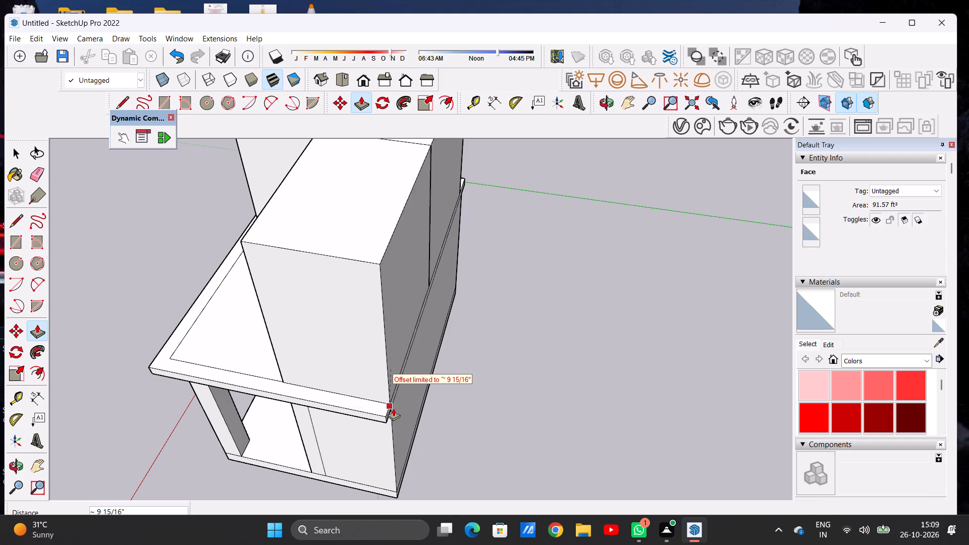
{"action": "left_click", "coordinate": [393, 408]}
{"action": "key", "text": "space"}
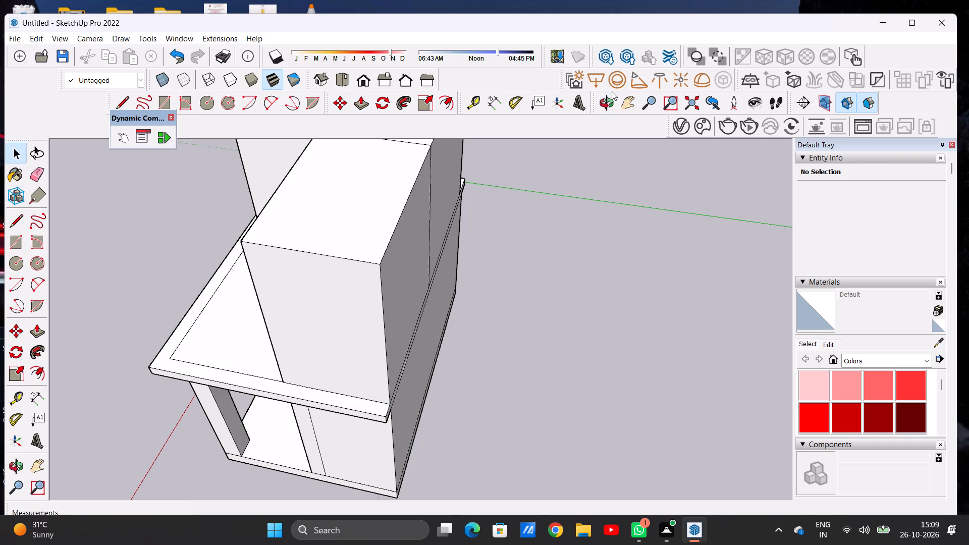
Examine the reshaped smaller block and the terrace around it from the front corner and from above.
{"action": "left_click", "coordinate": [611, 99]}
{"action": "left_click_drag", "start_coordinate": [204, 357], "coordinate": [508, 247]}
{"action": "scroll", "coordinate": [431, 303], "scroll_direction": "down", "scroll_amount": 6}
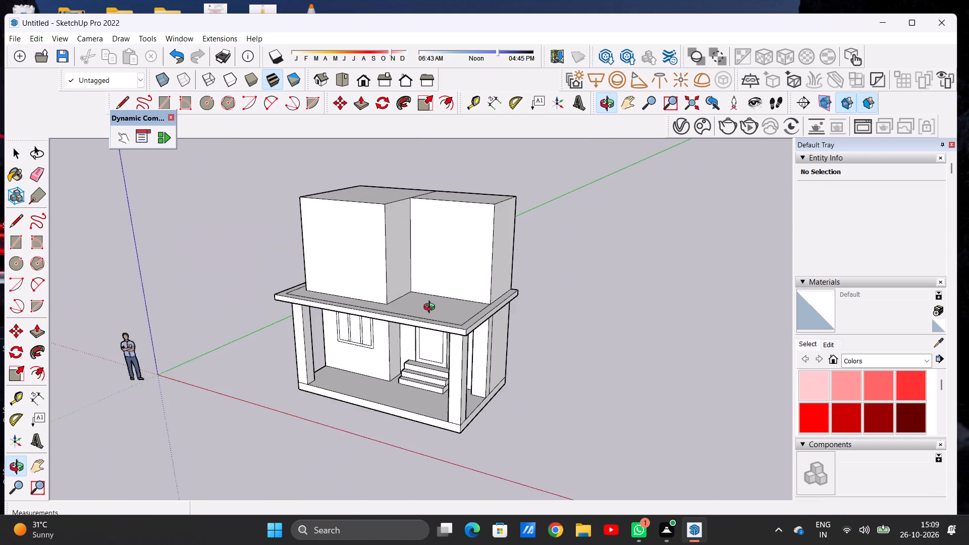
{"action": "scroll", "coordinate": [432, 308], "scroll_direction": "down", "scroll_amount": 7}
{"action": "left_click_drag", "start_coordinate": [362, 305], "coordinate": [474, 262]}
{"action": "scroll", "coordinate": [461, 265], "scroll_direction": "up", "scroll_amount": 6}
{"action": "left_click_drag", "start_coordinate": [417, 263], "coordinate": [383, 302]}
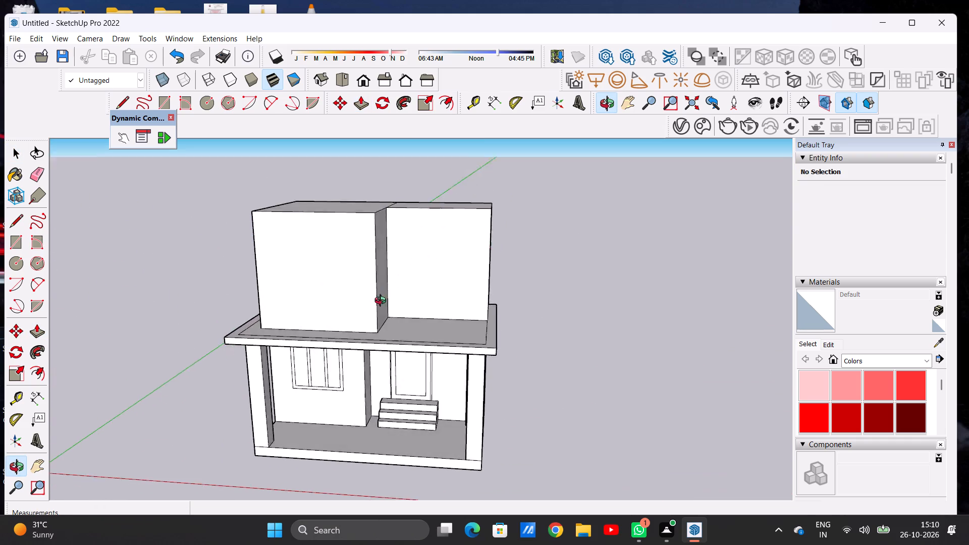
{"action": "left_click_drag", "start_coordinate": [383, 302], "coordinate": [387, 360]}
{"action": "scroll", "coordinate": [466, 328], "scroll_direction": "up", "scroll_amount": 4}
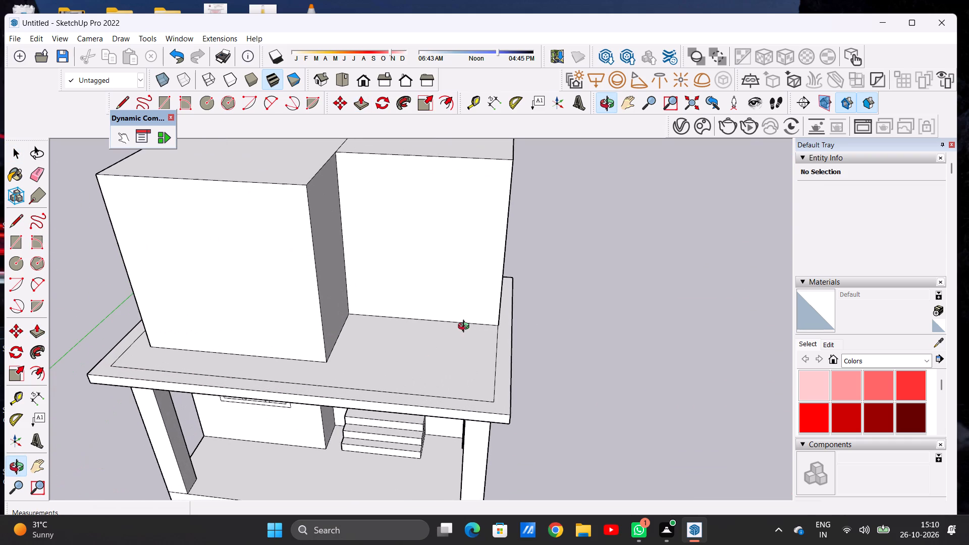
{"action": "scroll", "coordinate": [461, 283], "scroll_direction": "down", "scroll_amount": 3}
{"action": "scroll", "coordinate": [461, 283], "scroll_direction": "up", "scroll_amount": 3}
{"action": "left_click_drag", "start_coordinate": [404, 300], "coordinate": [407, 332]}
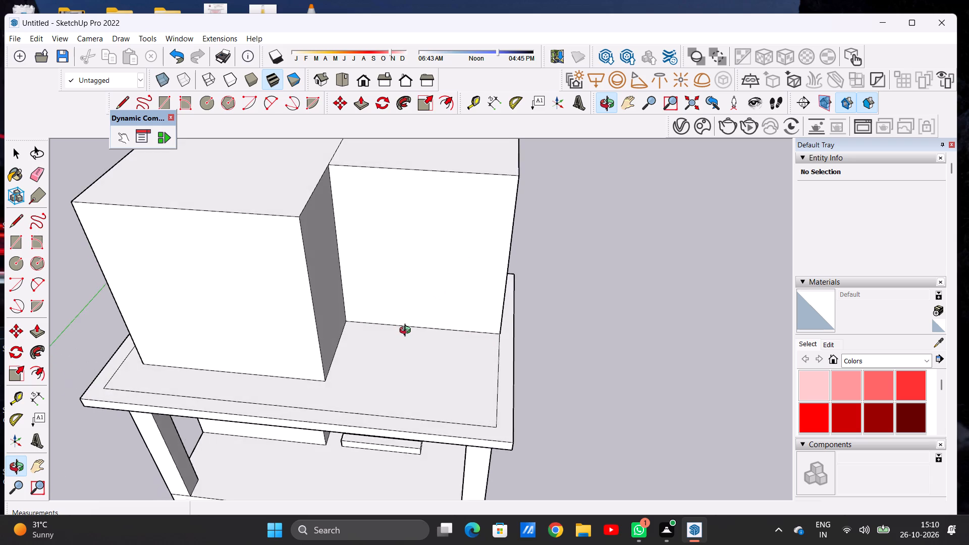
{"action": "left_click_drag", "start_coordinate": [407, 332], "coordinate": [407, 333]}
{"action": "scroll", "coordinate": [426, 266], "scroll_direction": "down", "scroll_amount": 5}
{"action": "scroll", "coordinate": [405, 307], "scroll_direction": "up", "scroll_amount": 3}
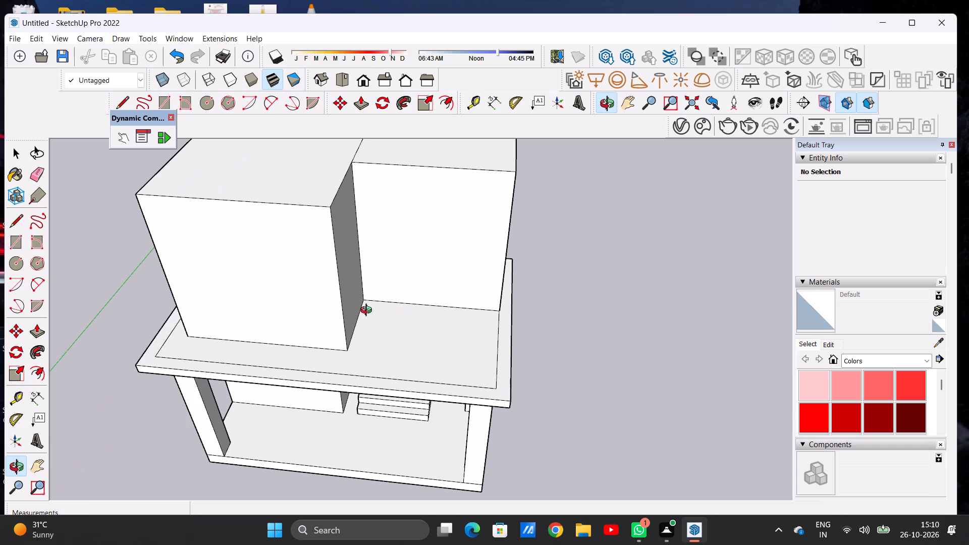
Examine the villa's front elevation, checking the proportions of the two first-floor blocks and the terrace.
{"action": "scroll", "coordinate": [380, 312], "scroll_direction": "down", "scroll_amount": 7}
{"action": "scroll", "coordinate": [416, 284], "scroll_direction": "up", "scroll_amount": 5}
{"action": "left_click_drag", "start_coordinate": [379, 327], "coordinate": [415, 192]}
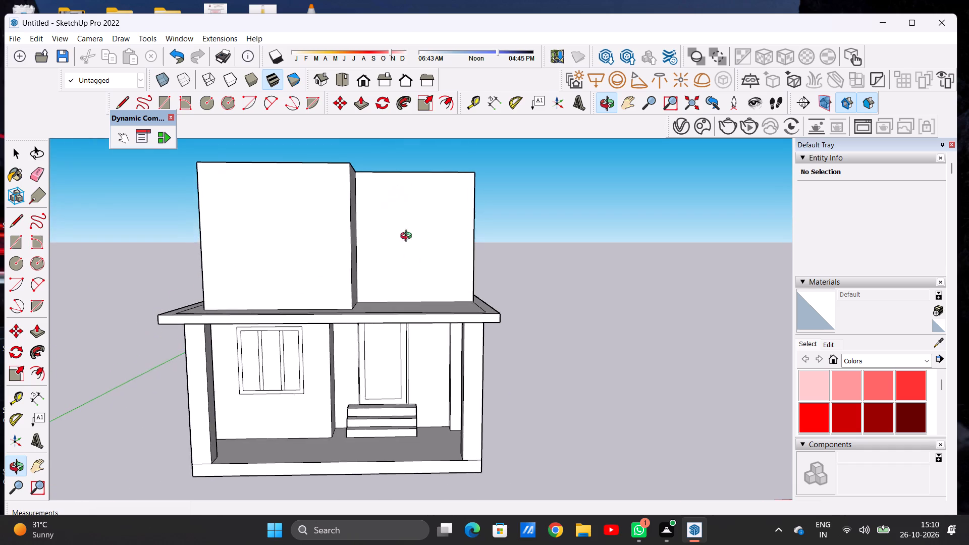
{"action": "scroll", "coordinate": [424, 306], "scroll_direction": "down", "scroll_amount": 9}
{"action": "left_click_drag", "start_coordinate": [418, 282], "coordinate": [411, 332]}
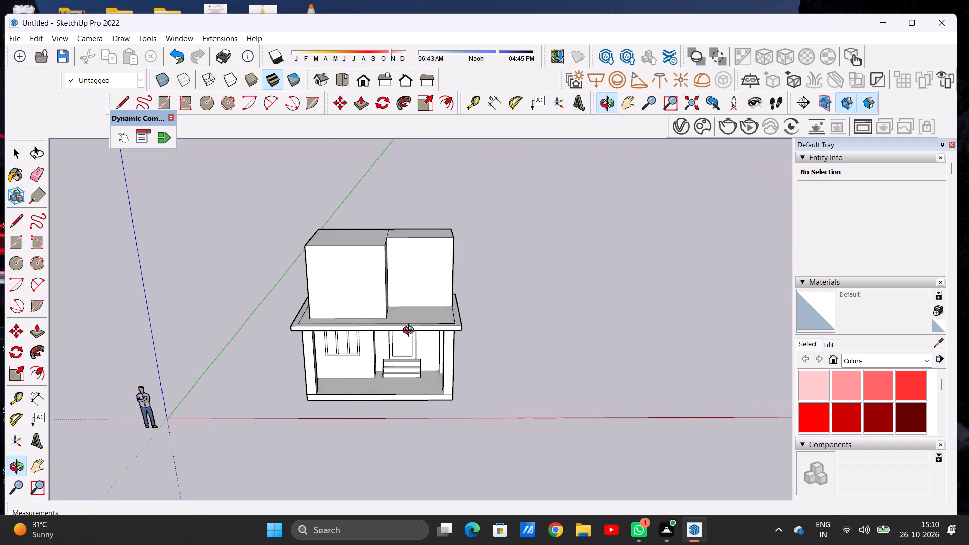
{"action": "left_click_drag", "start_coordinate": [411, 332], "coordinate": [399, 323]}
{"action": "scroll", "coordinate": [411, 283], "scroll_direction": "up", "scroll_amount": 6}
{"action": "left_click_drag", "start_coordinate": [423, 271], "coordinate": [424, 241]}
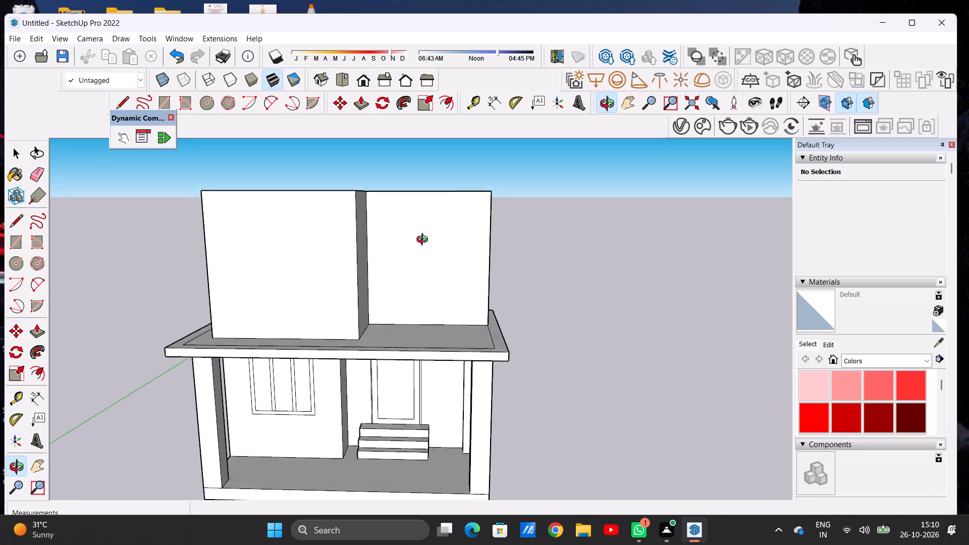
{"action": "left_click_drag", "start_coordinate": [424, 241], "coordinate": [426, 233]}
{"action": "scroll", "coordinate": [427, 233], "scroll_direction": "up", "scroll_amount": 2}
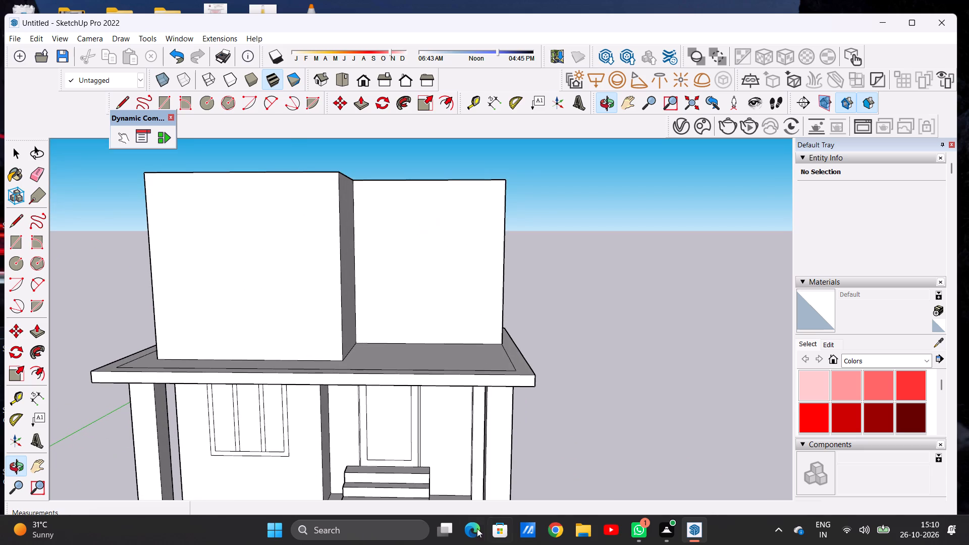
{"action": "scroll", "coordinate": [398, 388], "scroll_direction": "down", "scroll_amount": 7}
{"action": "scroll", "coordinate": [431, 316], "scroll_direction": "up", "scroll_amount": 5}
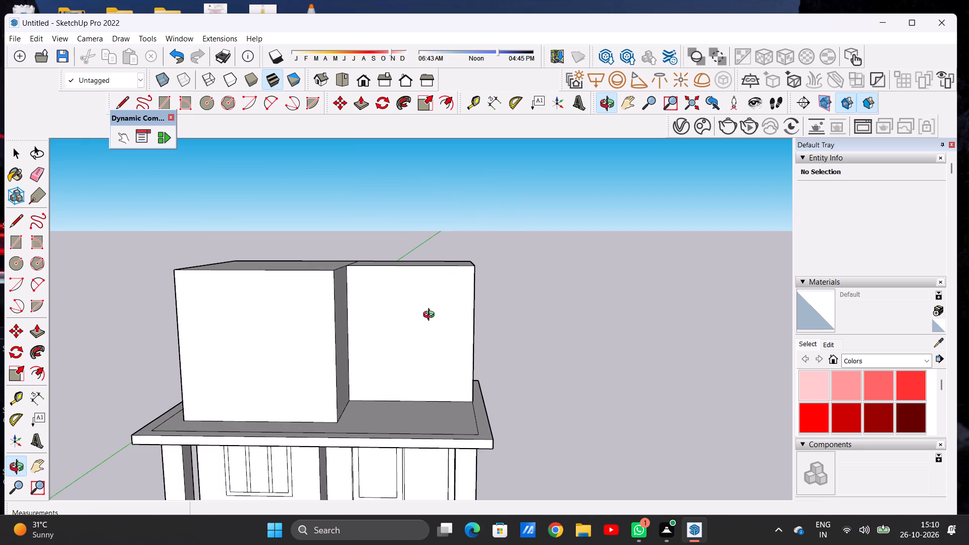
{"action": "scroll", "coordinate": [439, 307], "scroll_direction": "down", "scroll_amount": 5}
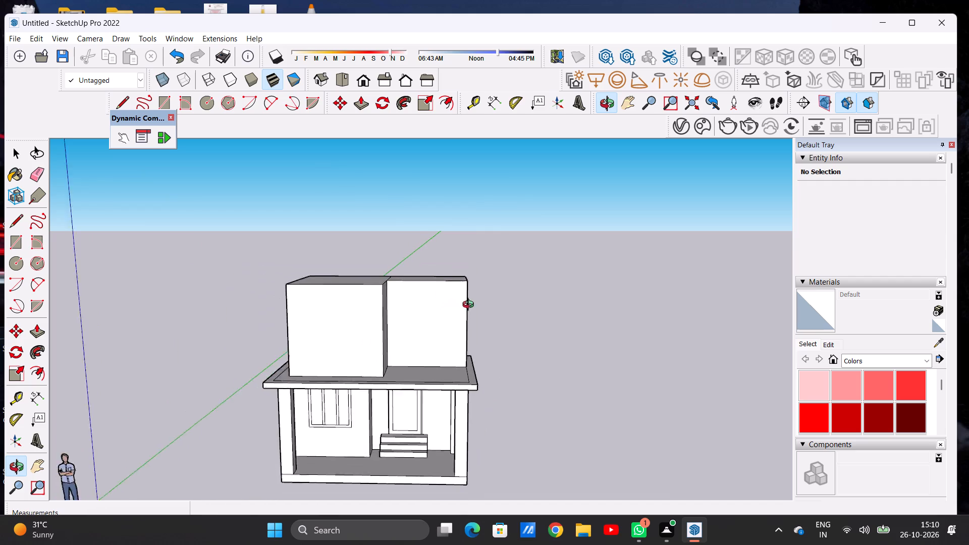
{"action": "scroll", "coordinate": [470, 306], "scroll_direction": "down", "scroll_amount": 1}
{"action": "scroll", "coordinate": [401, 324], "scroll_direction": "down", "scroll_amount": 1}
{"action": "scroll", "coordinate": [401, 324], "scroll_direction": "up", "scroll_amount": 12}
{"action": "scroll", "coordinate": [472, 309], "scroll_direction": "up", "scroll_amount": 1}
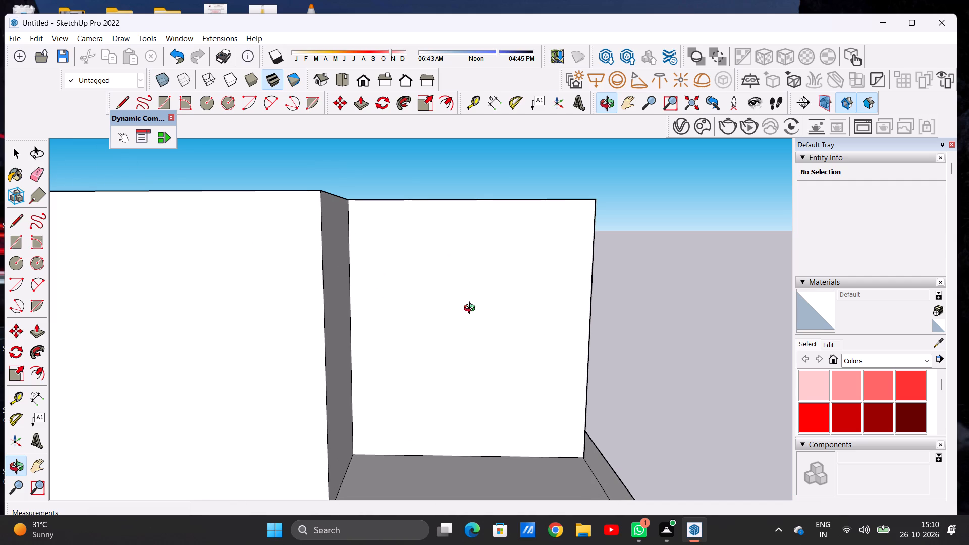
{"action": "scroll", "coordinate": [439, 307], "scroll_direction": "down", "scroll_amount": 6}
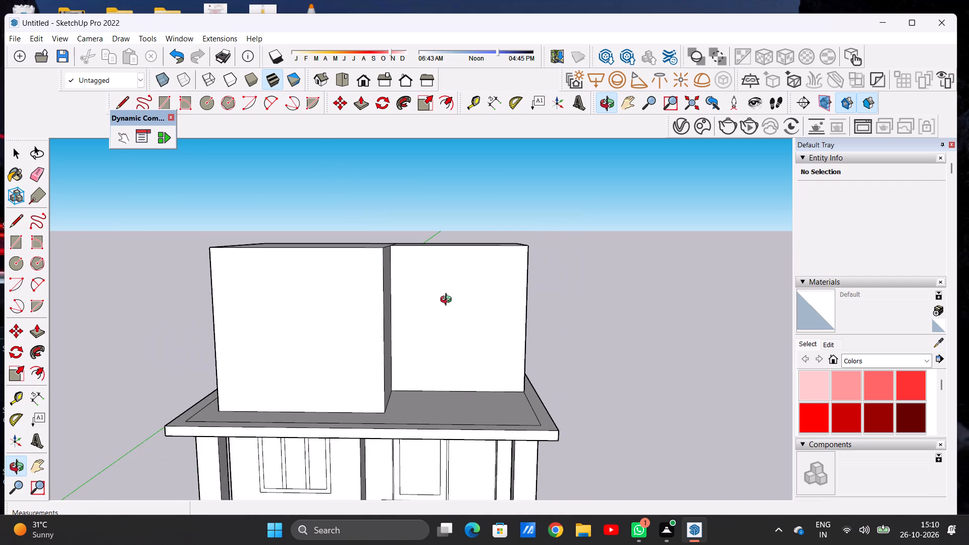
{"action": "scroll", "coordinate": [489, 287], "scroll_direction": "up", "scroll_amount": 2}
{"action": "key", "text": "space"}
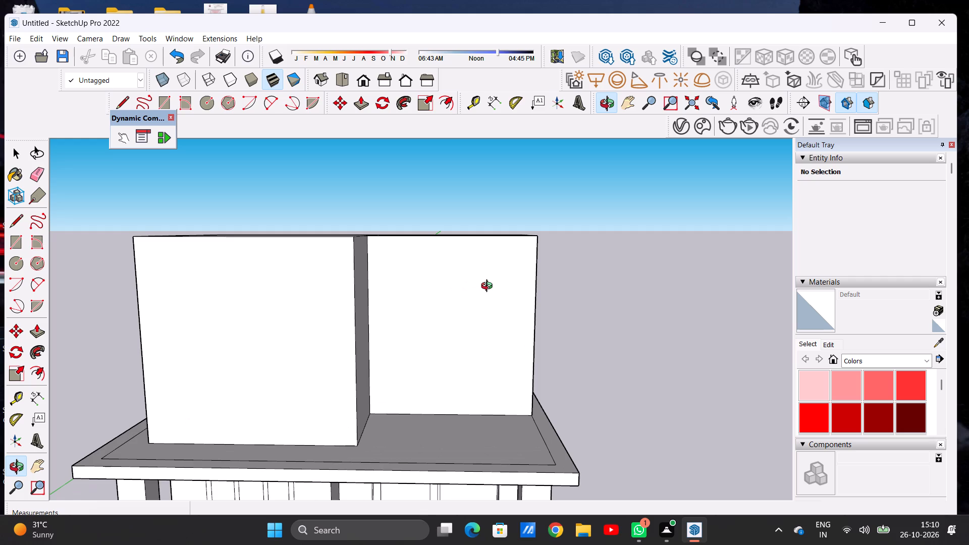
Draw a pillar footprint rectangle about 1' 3 9/16" by 1' 1" on the terrace floor, against the inset line on the smaller block's side.
{"action": "left_click_drag", "start_coordinate": [488, 295], "coordinate": [392, 313]}
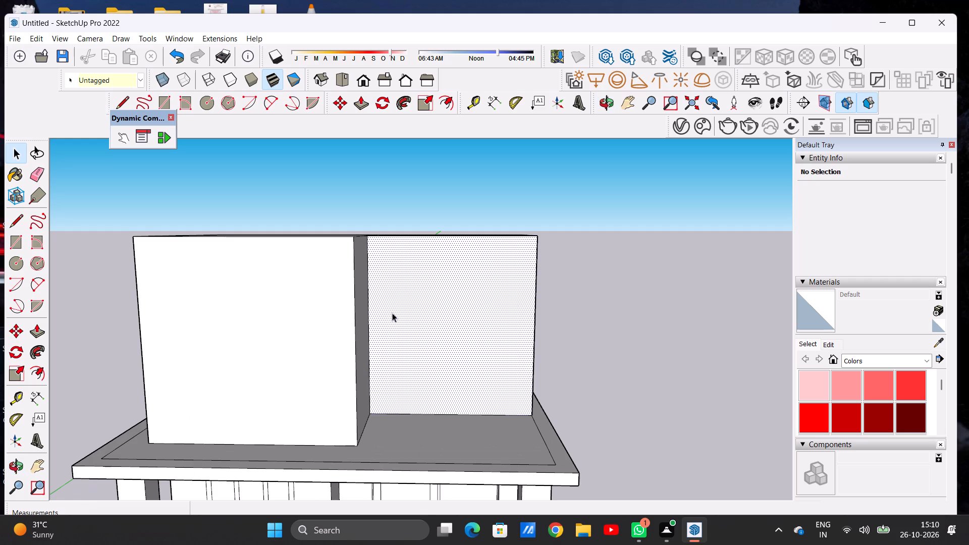
{"action": "left_click", "coordinate": [561, 295]}
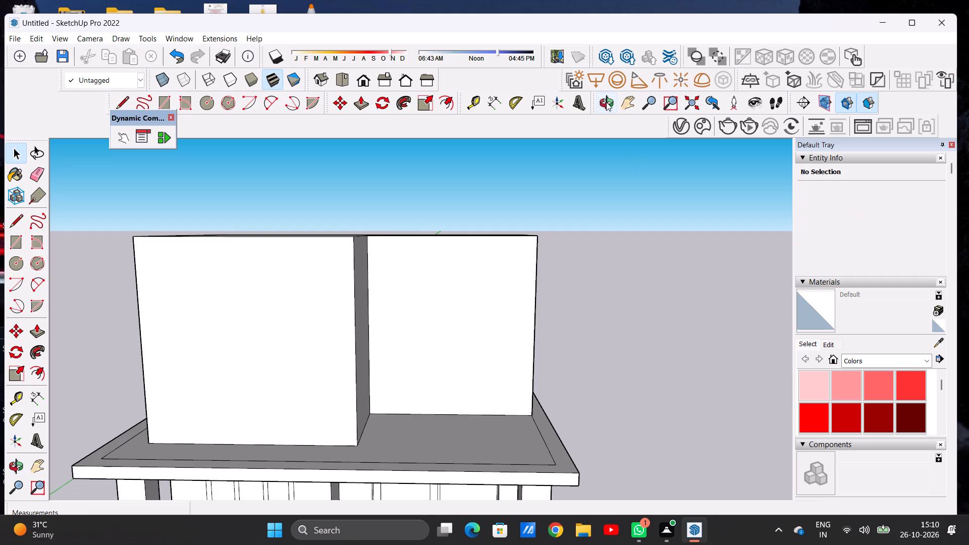
{"action": "left_click", "coordinate": [606, 102]}
{"action": "scroll", "coordinate": [463, 249], "scroll_direction": "down", "scroll_amount": 6}
{"action": "left_click_drag", "start_coordinate": [469, 292], "coordinate": [458, 411]}
{"action": "scroll", "coordinate": [487, 389], "scroll_direction": "up", "scroll_amount": 5}
{"action": "key", "text": "space"}
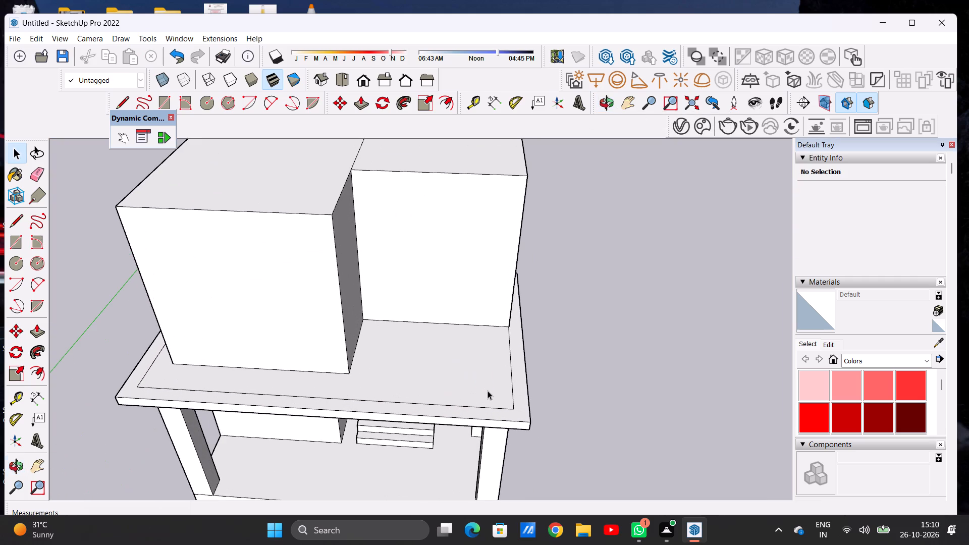
{"action": "key", "text": "l"}
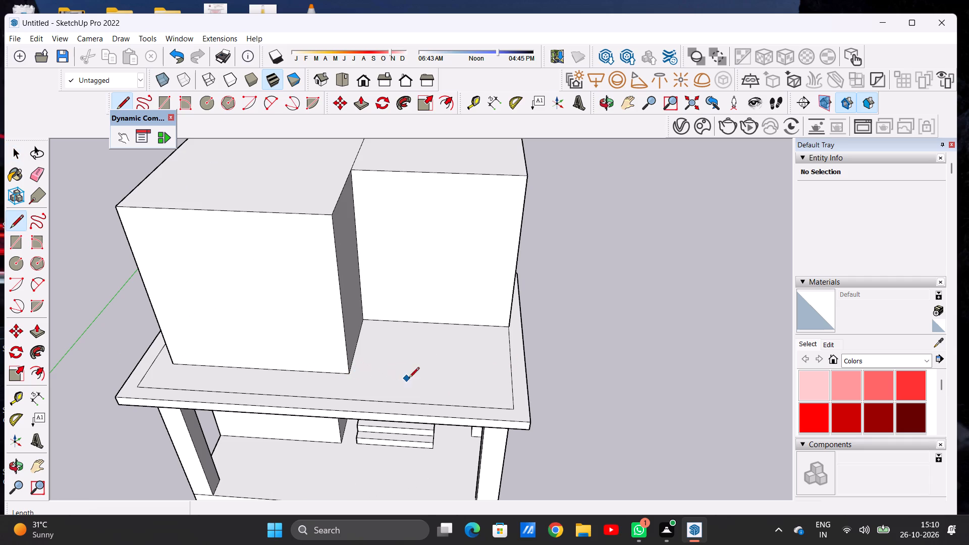
{"action": "left_click", "coordinate": [512, 378]}
{"action": "left_click", "coordinate": [489, 375]}
{"action": "scroll", "coordinate": [493, 363], "scroll_direction": "up", "scroll_amount": 5}
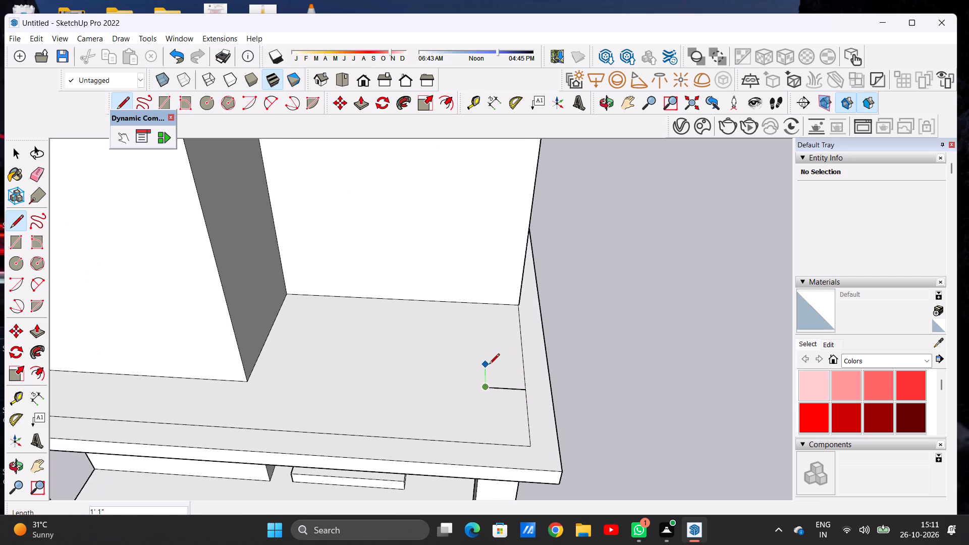
{"action": "left_click", "coordinate": [489, 365]}
{"action": "left_click", "coordinate": [524, 361]}
{"action": "key", "text": "space"}
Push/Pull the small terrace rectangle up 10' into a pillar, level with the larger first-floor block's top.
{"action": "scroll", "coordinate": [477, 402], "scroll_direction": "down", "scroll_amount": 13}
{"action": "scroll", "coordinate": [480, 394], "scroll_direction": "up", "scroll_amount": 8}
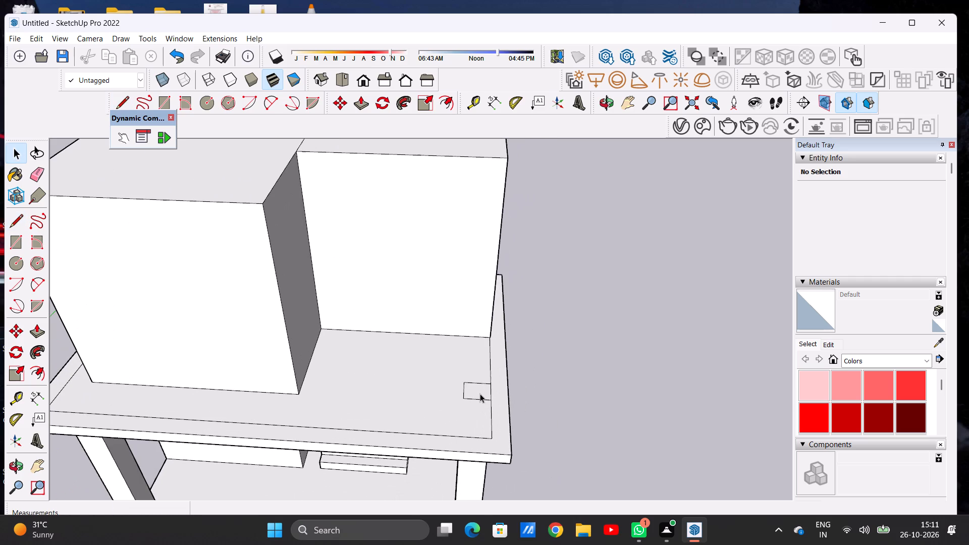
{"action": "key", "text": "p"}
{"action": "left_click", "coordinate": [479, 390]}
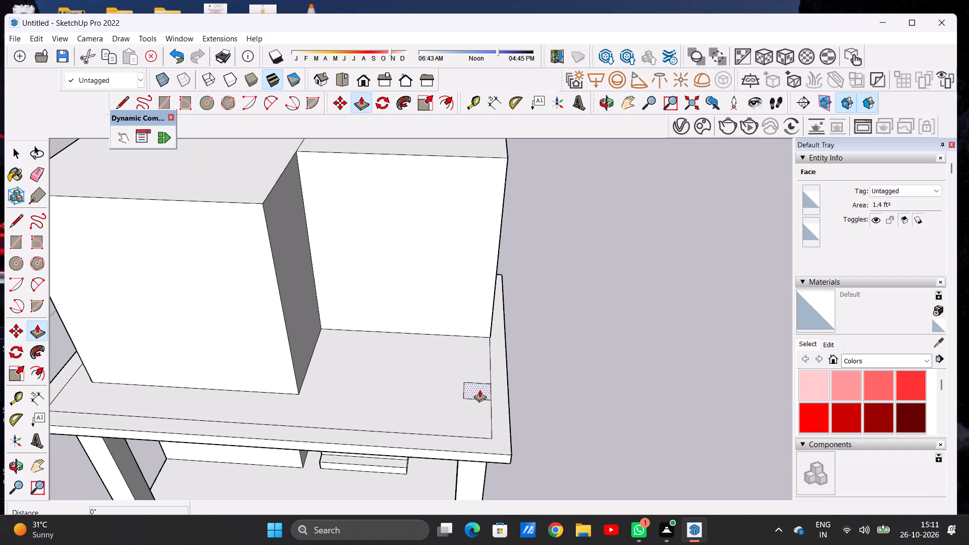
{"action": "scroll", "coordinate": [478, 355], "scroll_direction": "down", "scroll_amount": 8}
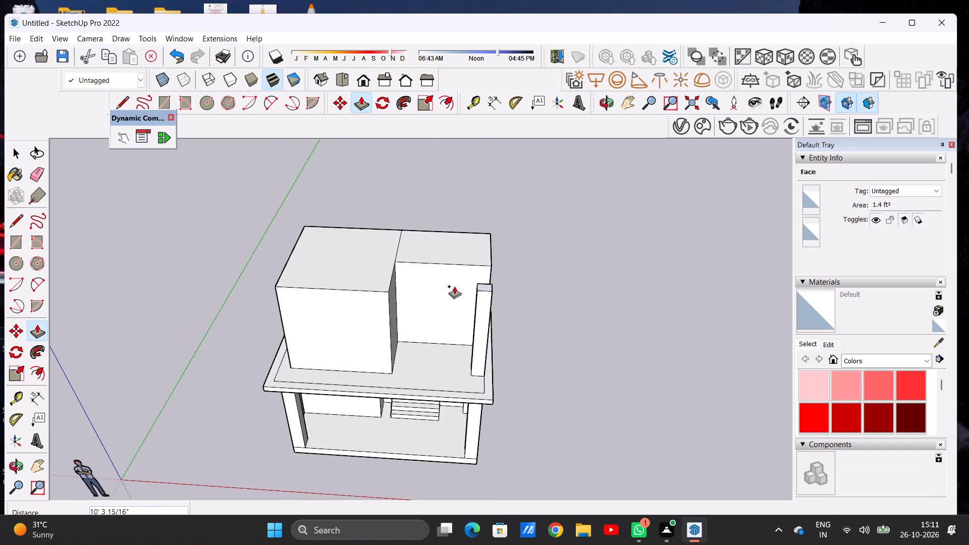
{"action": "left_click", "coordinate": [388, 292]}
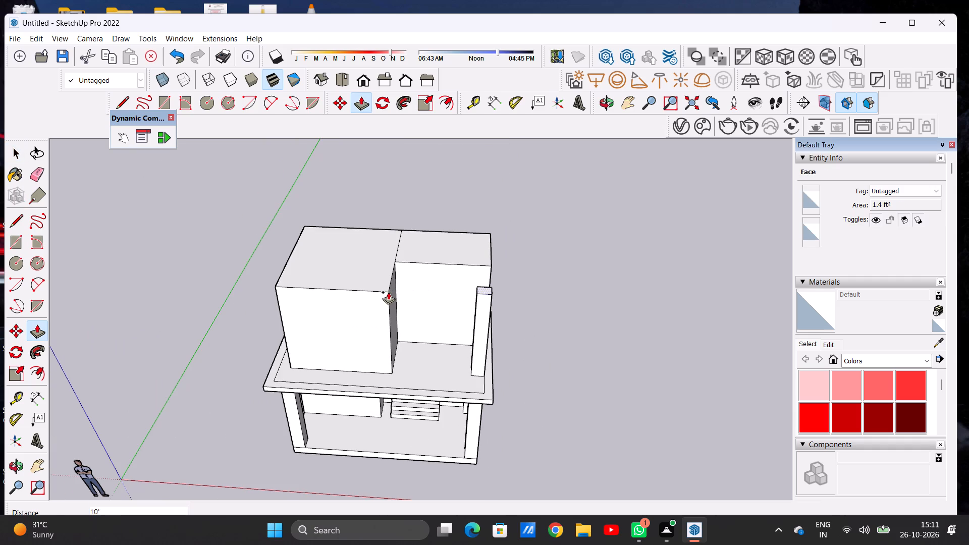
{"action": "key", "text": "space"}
Examine the terrace pillar from the side, the front corner and the front elevation against the two first-floor blocks.
{"action": "left_click", "coordinate": [606, 112]}
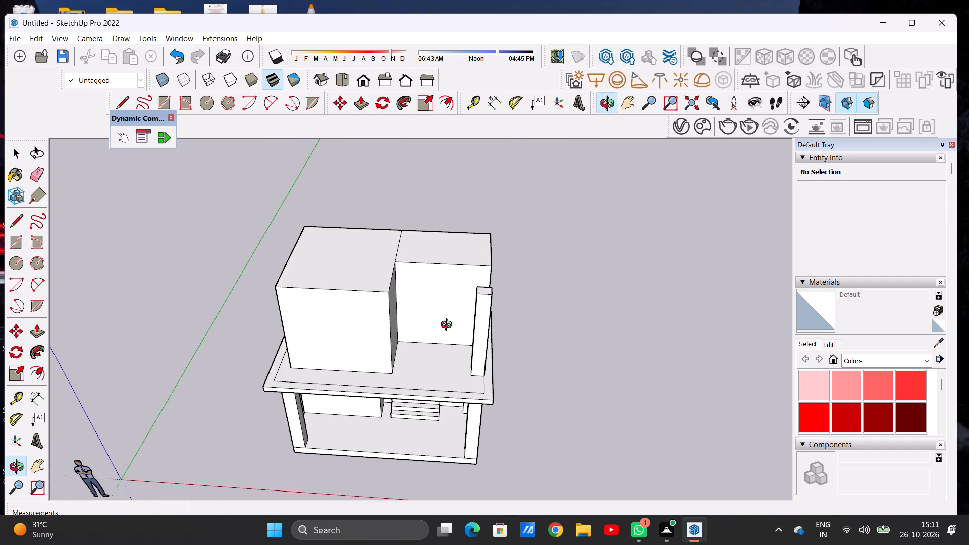
{"action": "left_click_drag", "start_coordinate": [449, 326], "coordinate": [453, 242]}
{"action": "scroll", "coordinate": [514, 263], "scroll_direction": "up", "scroll_amount": 6}
{"action": "left_click_drag", "start_coordinate": [526, 282], "coordinate": [385, 299]}
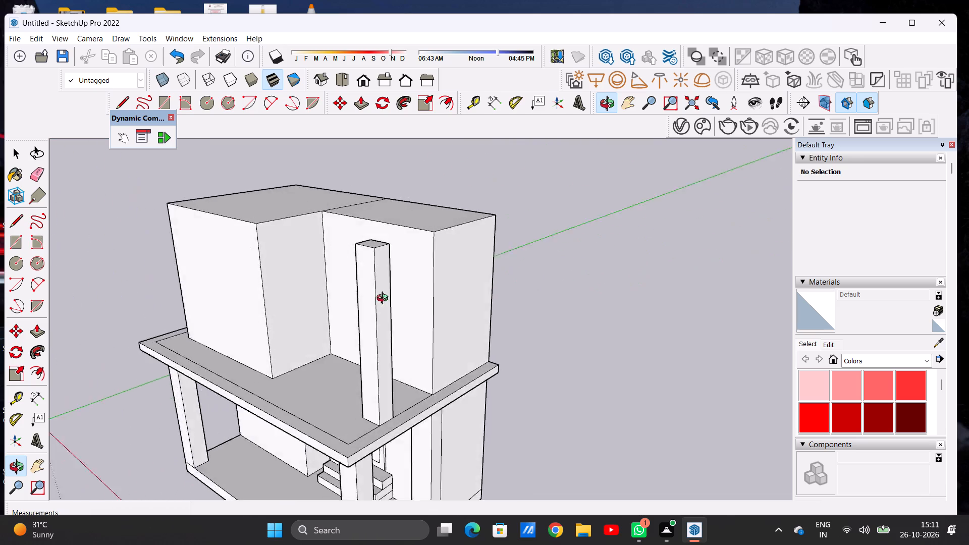
{"action": "left_click_drag", "start_coordinate": [385, 299], "coordinate": [486, 287]}
{"action": "scroll", "coordinate": [448, 347], "scroll_direction": "down", "scroll_amount": 3}
{"action": "left_click_drag", "start_coordinate": [416, 343], "coordinate": [421, 343]}
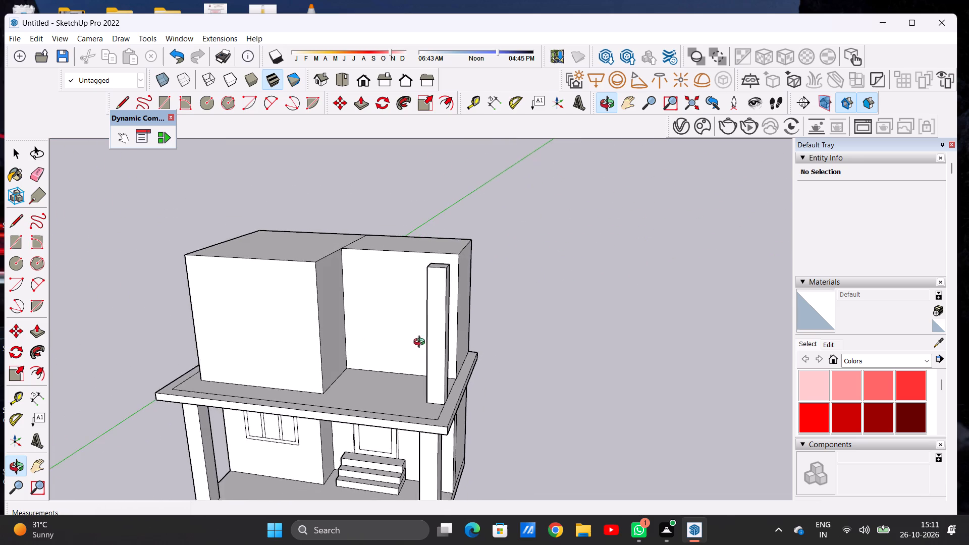
{"action": "left_click_drag", "start_coordinate": [421, 343], "coordinate": [470, 290]}
{"action": "scroll", "coordinate": [414, 290], "scroll_direction": "up", "scroll_amount": 1}
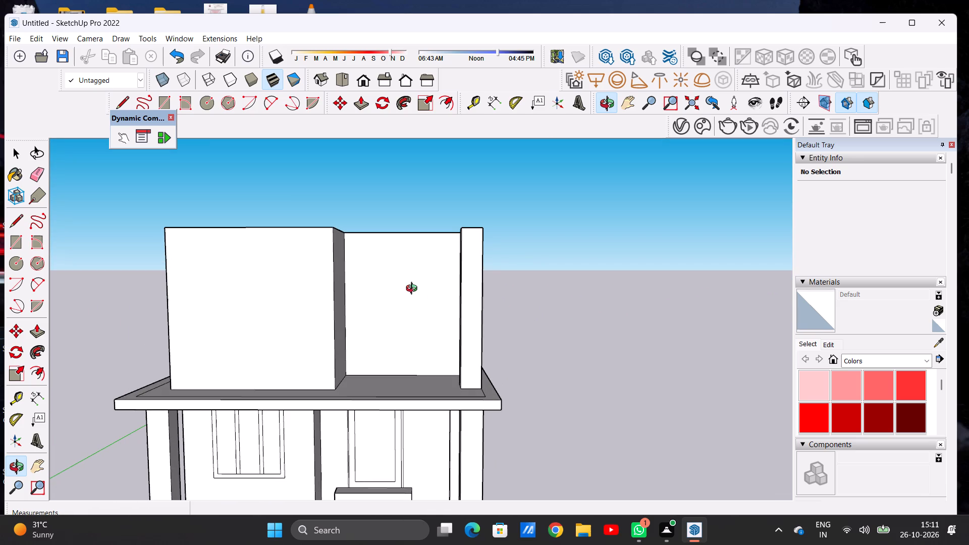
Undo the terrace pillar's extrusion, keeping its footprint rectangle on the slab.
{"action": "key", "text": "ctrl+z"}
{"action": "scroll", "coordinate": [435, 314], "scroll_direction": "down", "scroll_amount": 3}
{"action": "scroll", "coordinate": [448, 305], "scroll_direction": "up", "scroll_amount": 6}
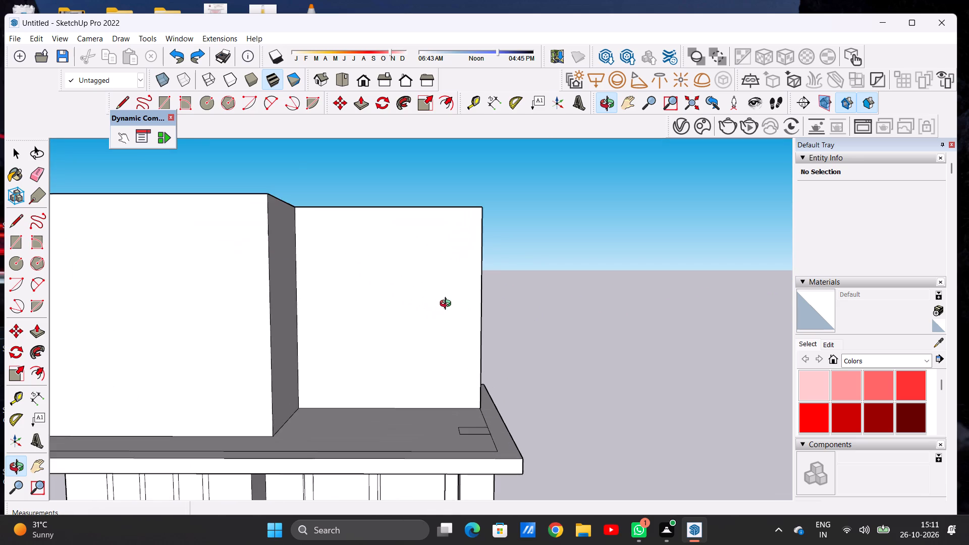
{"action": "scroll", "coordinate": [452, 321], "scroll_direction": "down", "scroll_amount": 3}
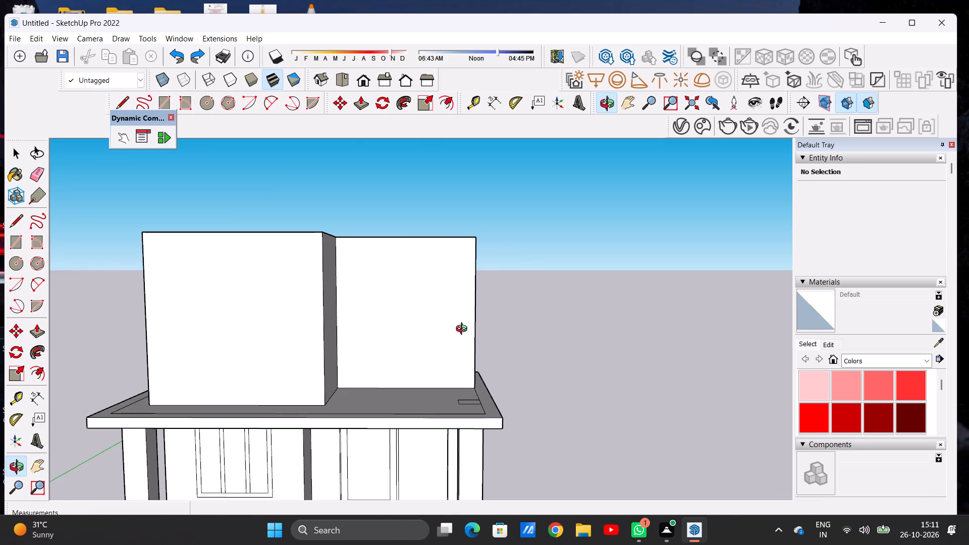
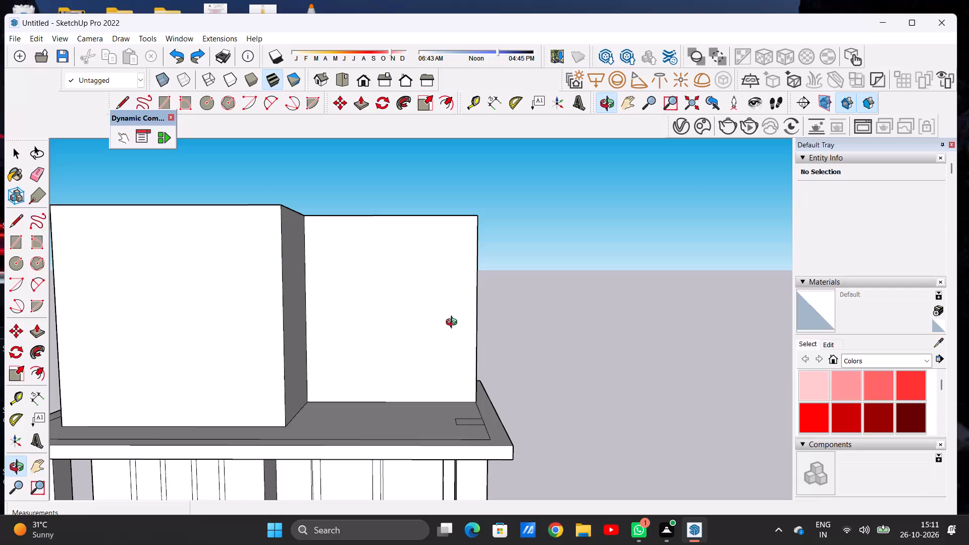
Examine the two first-floor blocks and the terrace from the front corner and the front elevation.
{"action": "left_click_drag", "start_coordinate": [463, 320], "coordinate": [434, 347]}
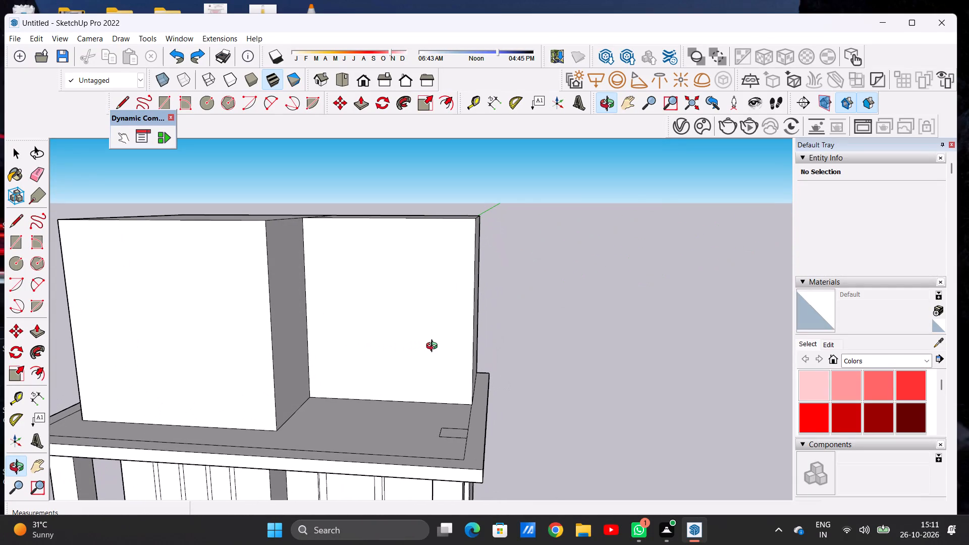
{"action": "scroll", "coordinate": [498, 346], "scroll_direction": "down", "scroll_amount": 3}
{"action": "scroll", "coordinate": [407, 331], "scroll_direction": "up", "scroll_amount": 4}
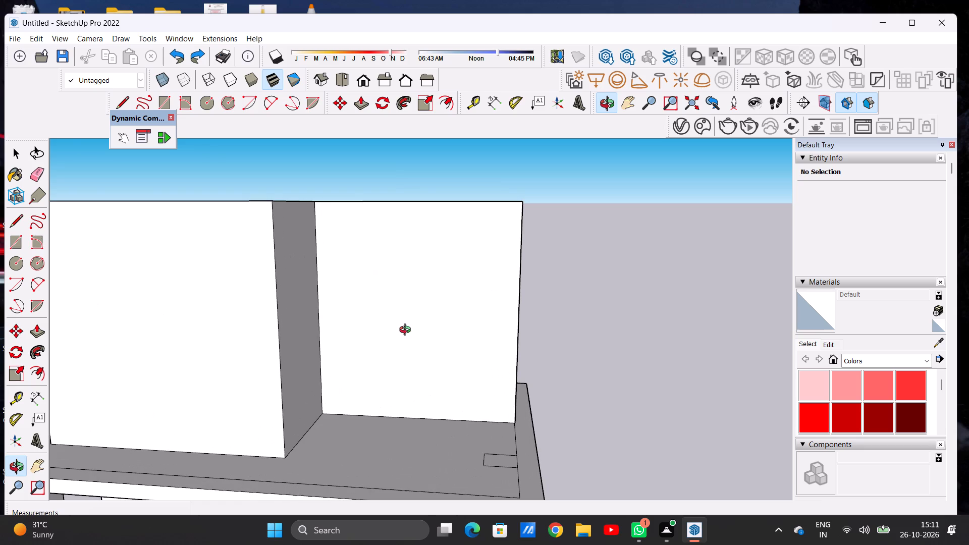
{"action": "scroll", "coordinate": [407, 331], "scroll_direction": "up", "scroll_amount": 1}
{"action": "scroll", "coordinate": [415, 329], "scroll_direction": "down", "scroll_amount": 4}
{"action": "left_click_drag", "start_coordinate": [0, 544], "coordinate": [29, 0]}
{"action": "left_click_drag", "start_coordinate": [202, 326], "coordinate": [236, 283]}
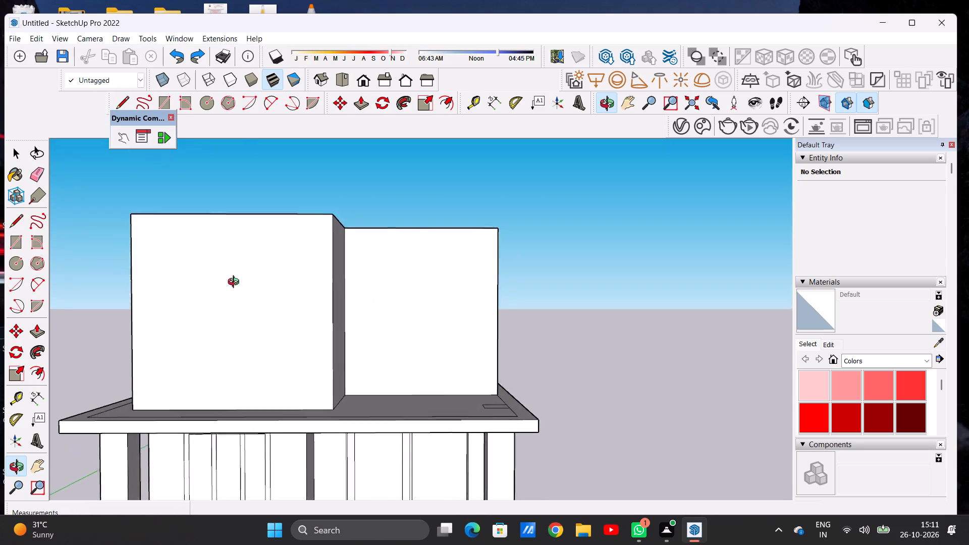
{"action": "left_click_drag", "start_coordinate": [236, 283], "coordinate": [271, 283]}
{"action": "left_click_drag", "start_coordinate": [269, 283], "coordinate": [232, 294]}
{"action": "scroll", "coordinate": [231, 297], "scroll_direction": "down", "scroll_amount": 6}
{"action": "scroll", "coordinate": [350, 289], "scroll_direction": "up", "scroll_amount": 2}
{"action": "scroll", "coordinate": [352, 289], "scroll_direction": "down", "scroll_amount": 1}
{"action": "scroll", "coordinate": [352, 289], "scroll_direction": "up", "scroll_amount": 1}
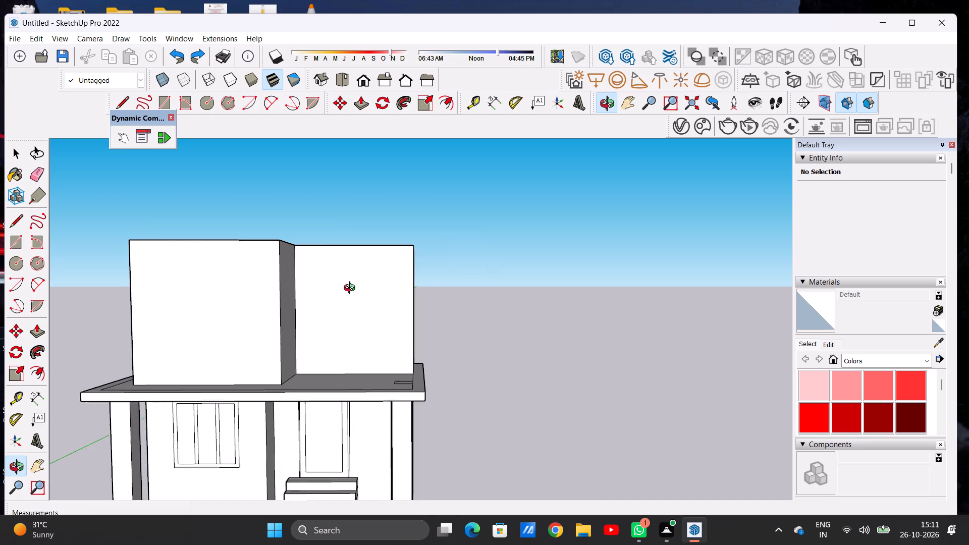
{"action": "scroll", "coordinate": [352, 289], "scroll_direction": "up", "scroll_amount": 1}
{"action": "scroll", "coordinate": [407, 288], "scroll_direction": "down", "scroll_amount": 6}
{"action": "scroll", "coordinate": [391, 295], "scroll_direction": "up", "scroll_amount": 8}
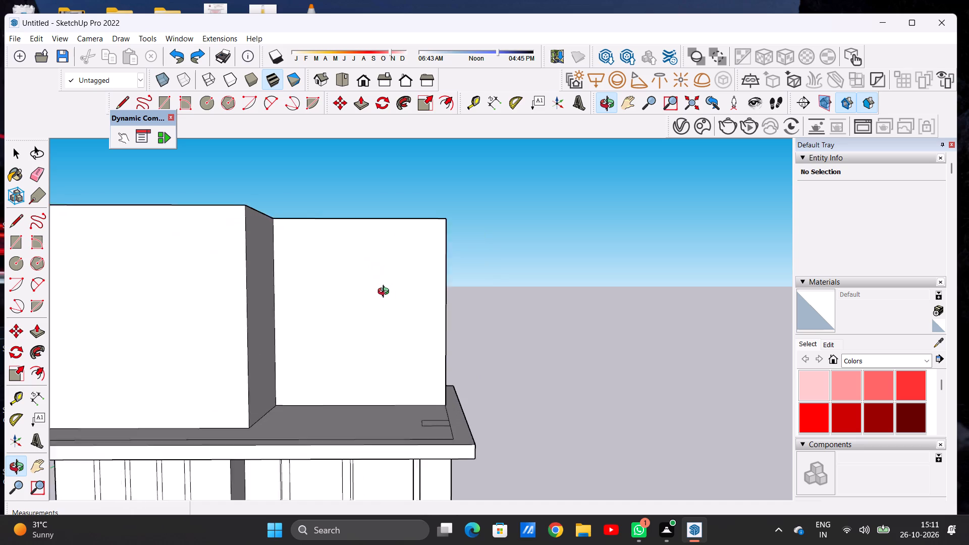
{"action": "scroll", "coordinate": [386, 293], "scroll_direction": "up", "scroll_amount": 1}
Draw a door rectangle about 3' 10 1/2" by 7' 8" on the smaller first-floor block's front face, standing on the terrace floor.
{"action": "key", "text": "space"}
{"action": "key", "text": "r"}
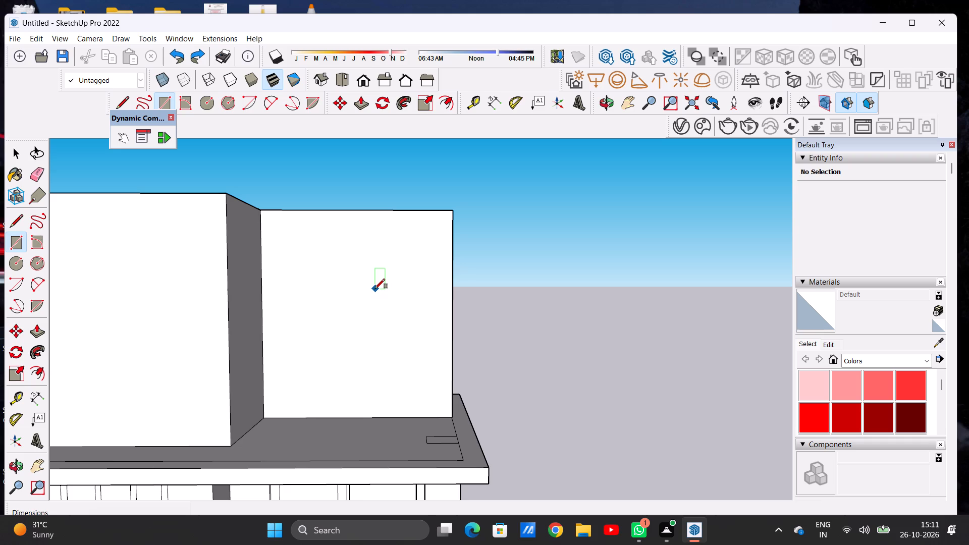
{"action": "left_click", "coordinate": [276, 415]}
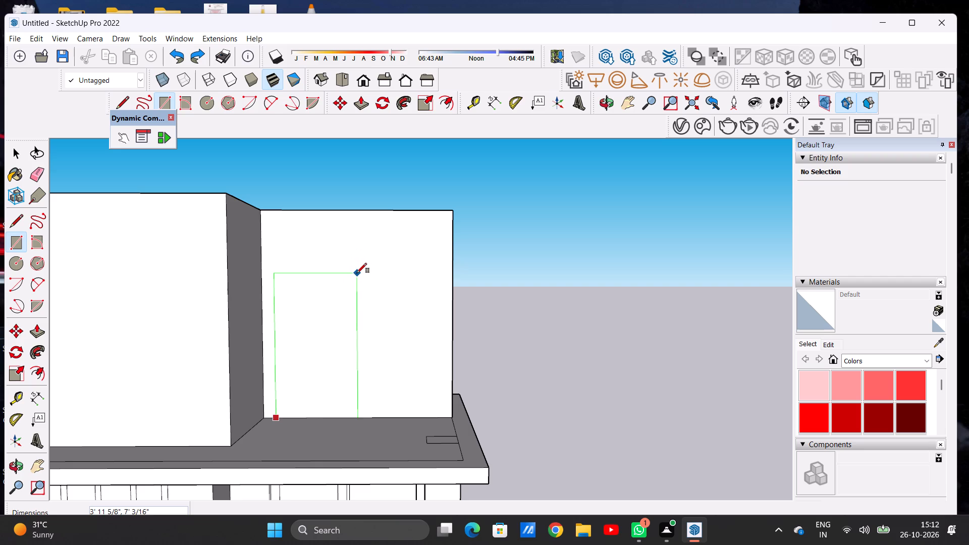
{"action": "left_click", "coordinate": [355, 259]}
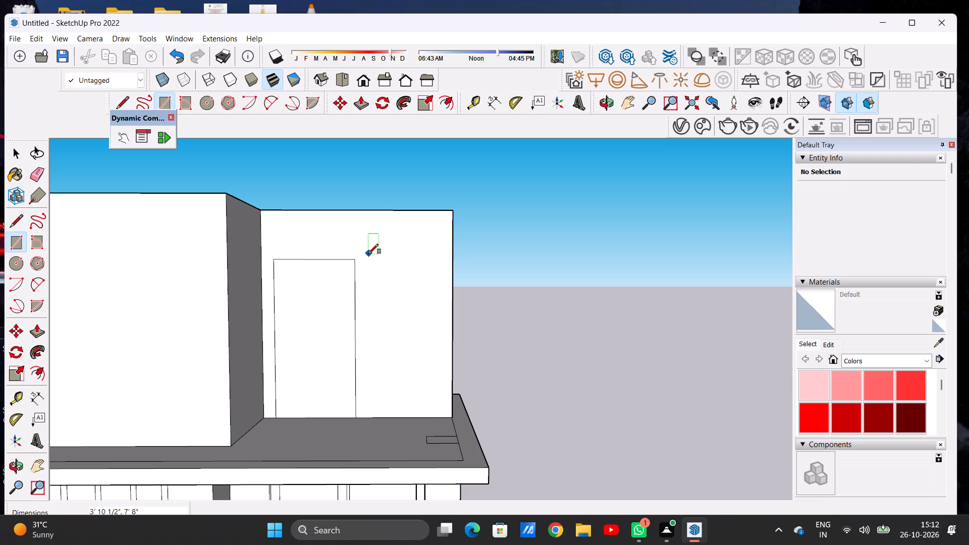
Draw a window rectangle about 3' 2 5/8" wide and 4' 9 11/16" high beside the door on the same front face.
{"action": "left_click", "coordinate": [368, 254]}
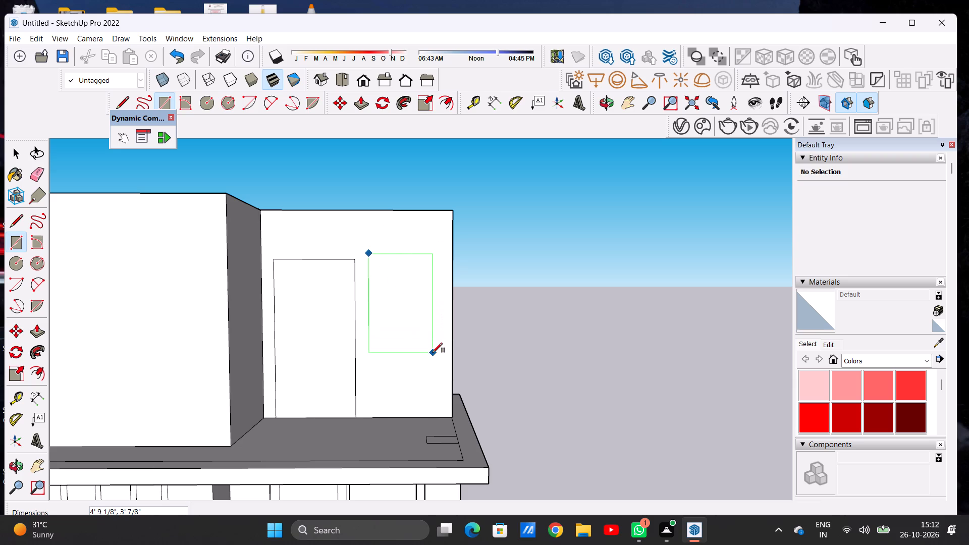
{"action": "left_click", "coordinate": [436, 354]}
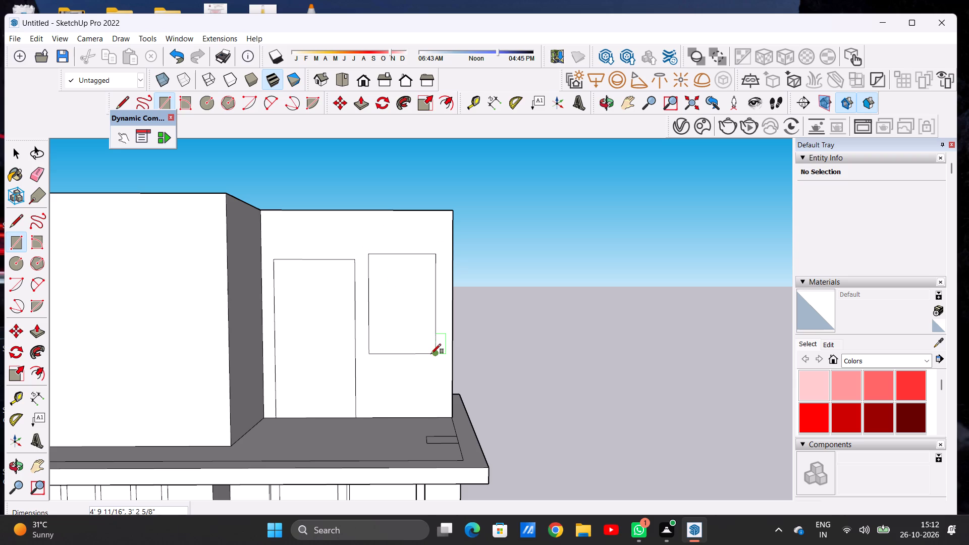
{"action": "key", "text": "space"}
Offset the first-floor window rectangle inward about 2 15/16" to form its frame.
{"action": "scroll", "coordinate": [327, 356], "scroll_direction": "up", "scroll_amount": 1}
{"action": "scroll", "coordinate": [371, 325], "scroll_direction": "down", "scroll_amount": 1}
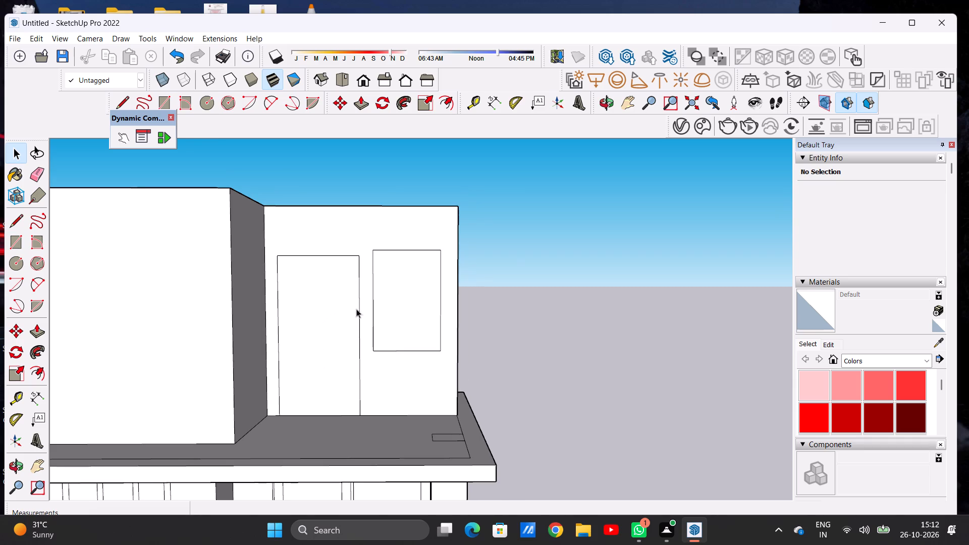
{"action": "scroll", "coordinate": [415, 321], "scroll_direction": "up", "scroll_amount": 2}
{"action": "key", "text": "o"}
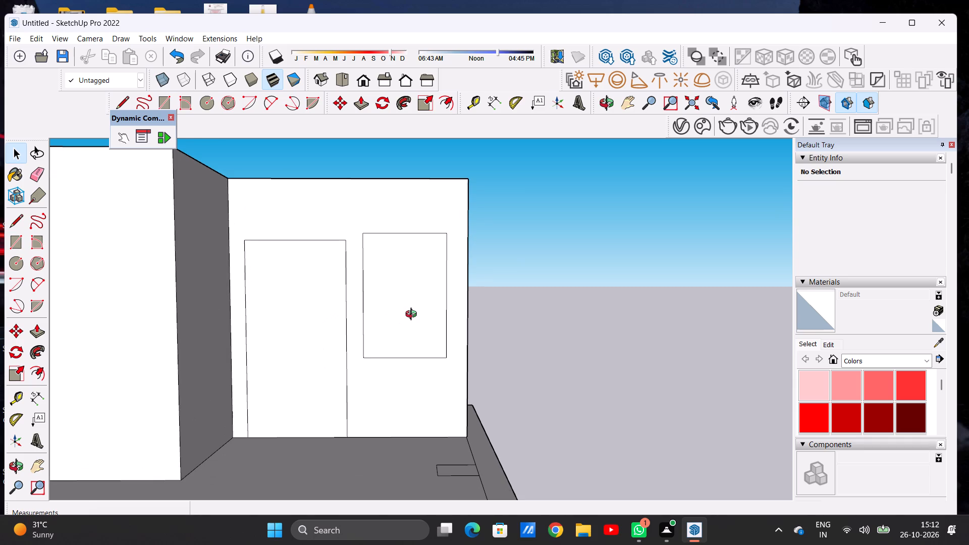
{"action": "key", "text": "f"}
{"action": "left_click", "coordinate": [395, 253]}
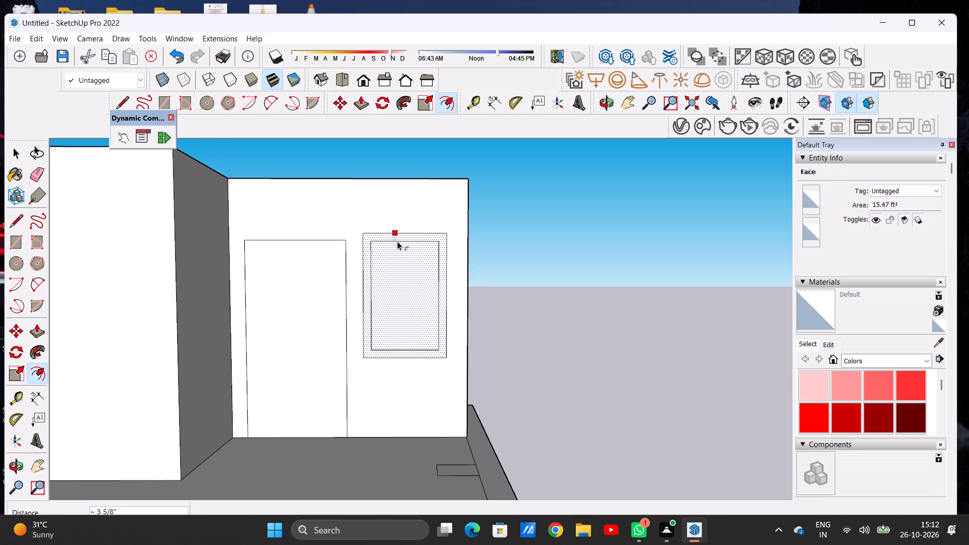
{"action": "left_click", "coordinate": [397, 240]}
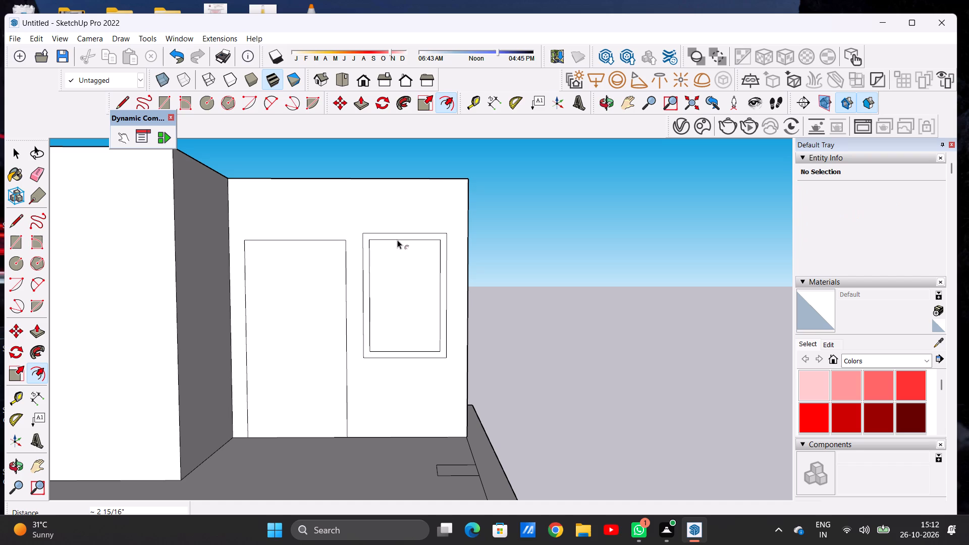
{"action": "key", "text": "space"}
{"action": "key", "text": "space"}
Draw two closely spaced vertical lines about 4' 3 3/4" long across the inner window outline to form a mullion.
{"action": "type", "text": "L"}
{"action": "scroll", "coordinate": [401, 281], "scroll_direction": "up", "scroll_amount": 4}
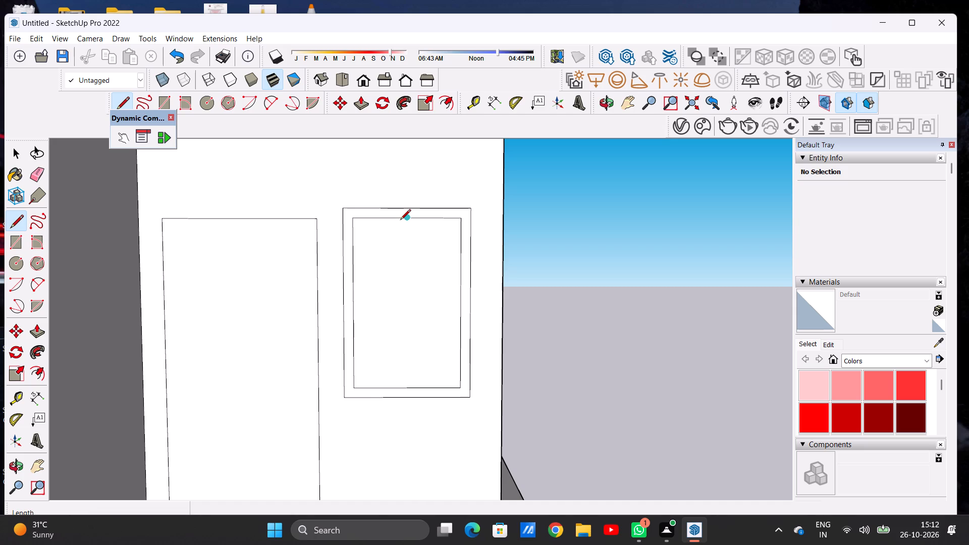
{"action": "left_click", "coordinate": [400, 221]}
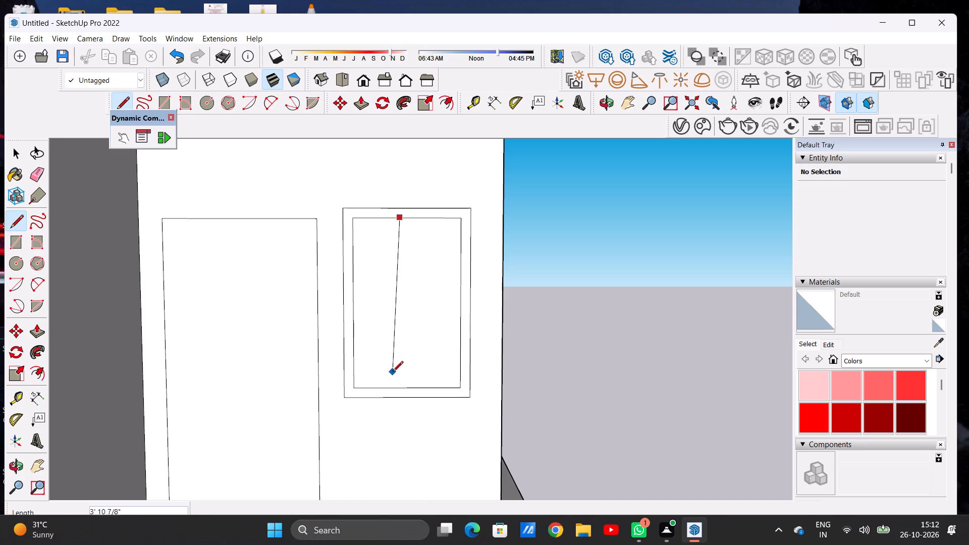
{"action": "left_click", "coordinate": [400, 386]}
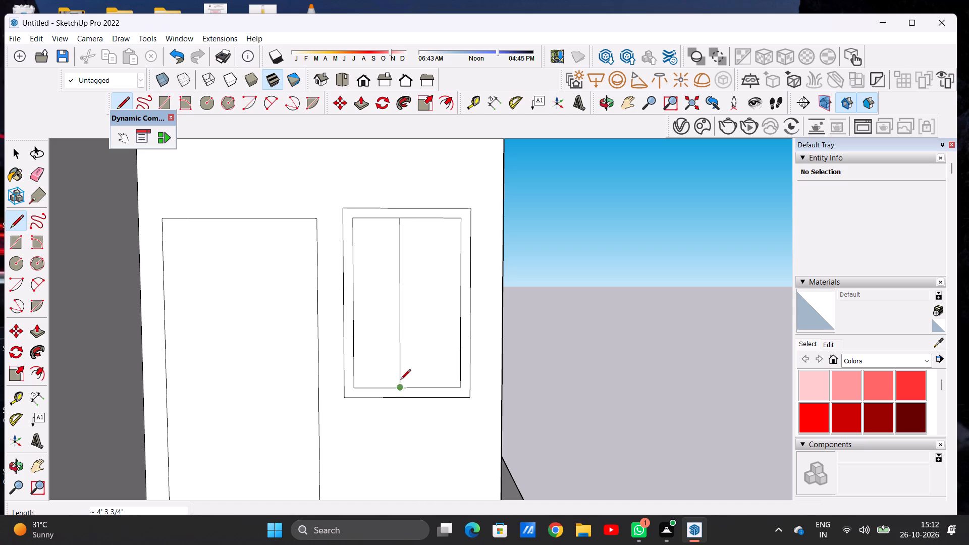
{"action": "left_click", "coordinate": [409, 220]}
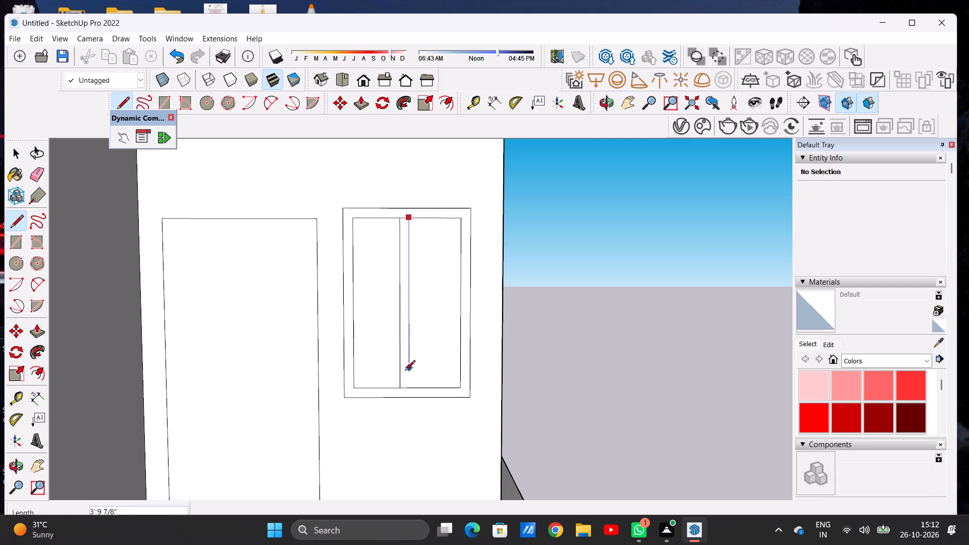
{"action": "left_click", "coordinate": [410, 387]}
{"action": "key", "text": "space"}
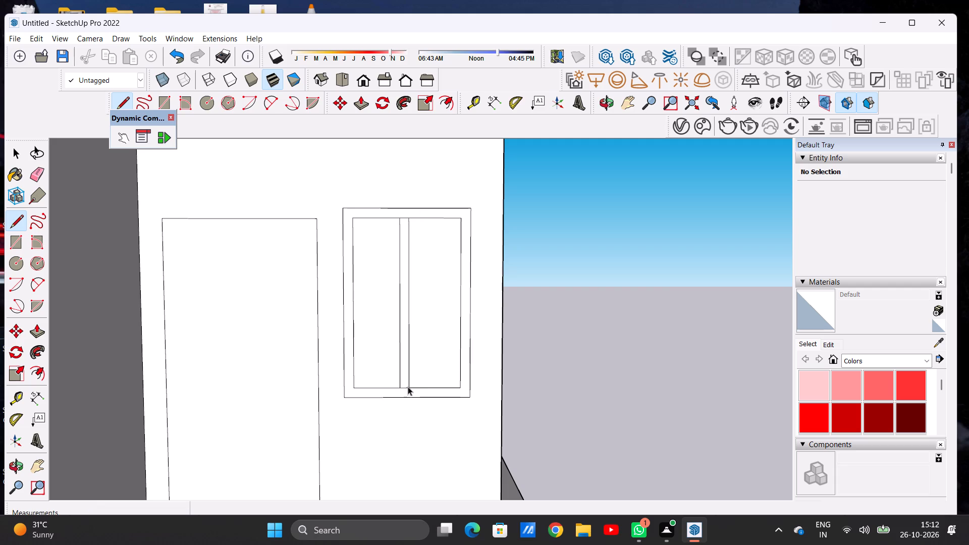
Move the window's mullion strip sideways about 2 7/16", away from the door.
{"action": "double_click", "coordinate": [406, 382]}
{"action": "key", "text": "m"}
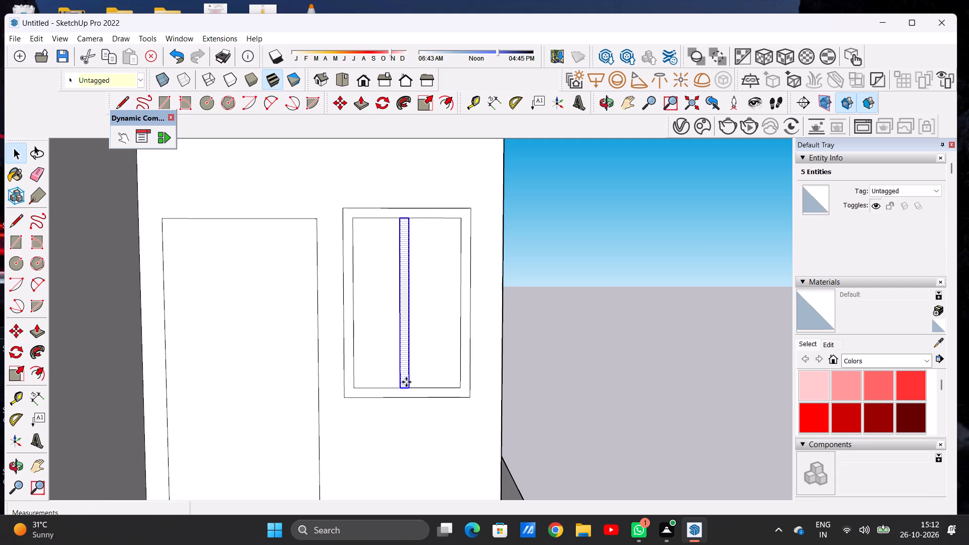
{"action": "left_click", "coordinate": [411, 386]}
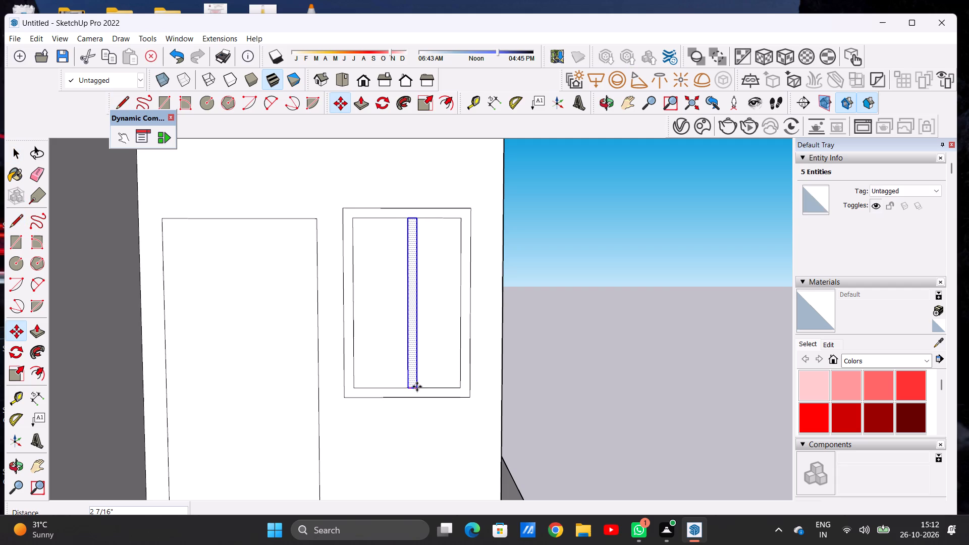
{"action": "left_click", "coordinate": [416, 387]}
{"action": "key", "text": "space"}
{"action": "left_click", "coordinate": [598, 294]}
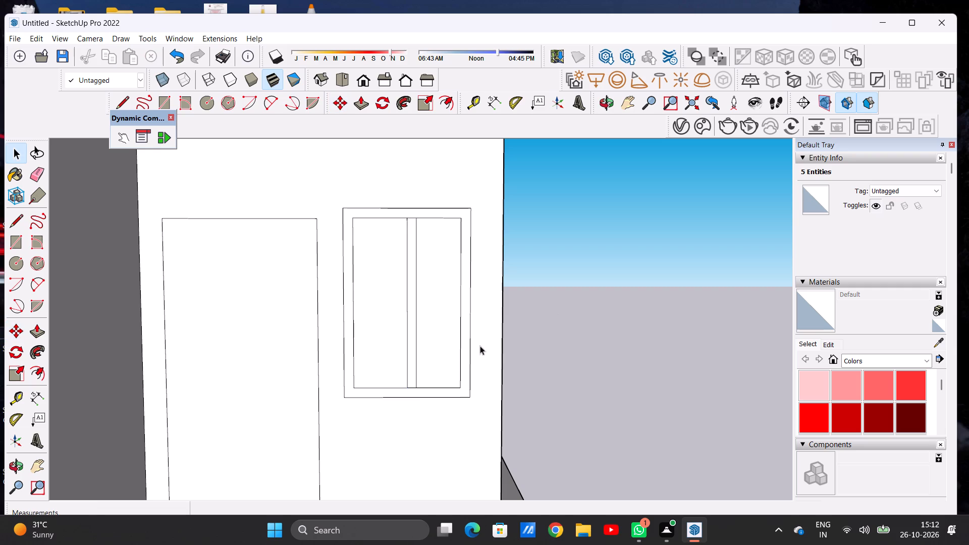
Offset the first-floor door rectangle inward about 4" to form its frame.
{"action": "scroll", "coordinate": [477, 345], "scroll_direction": "down", "scroll_amount": 10}
{"action": "scroll", "coordinate": [400, 355], "scroll_direction": "up", "scroll_amount": 7}
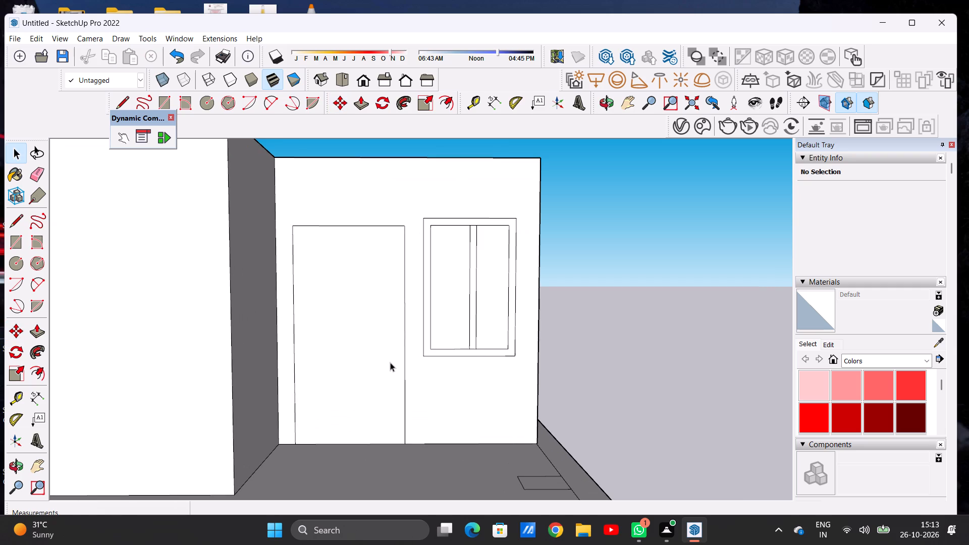
{"action": "scroll", "coordinate": [390, 362], "scroll_direction": "up", "scroll_amount": 1}
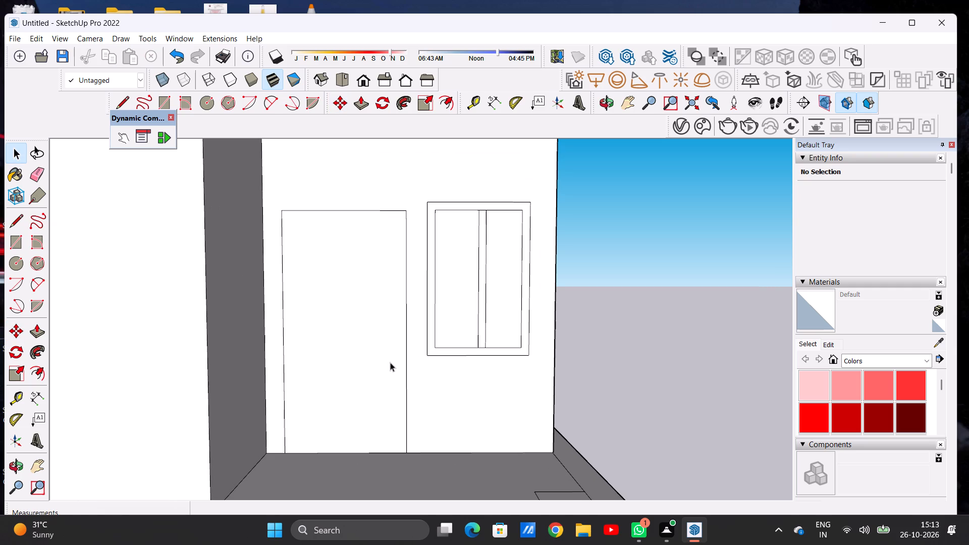
{"action": "type", "text": "OF"}
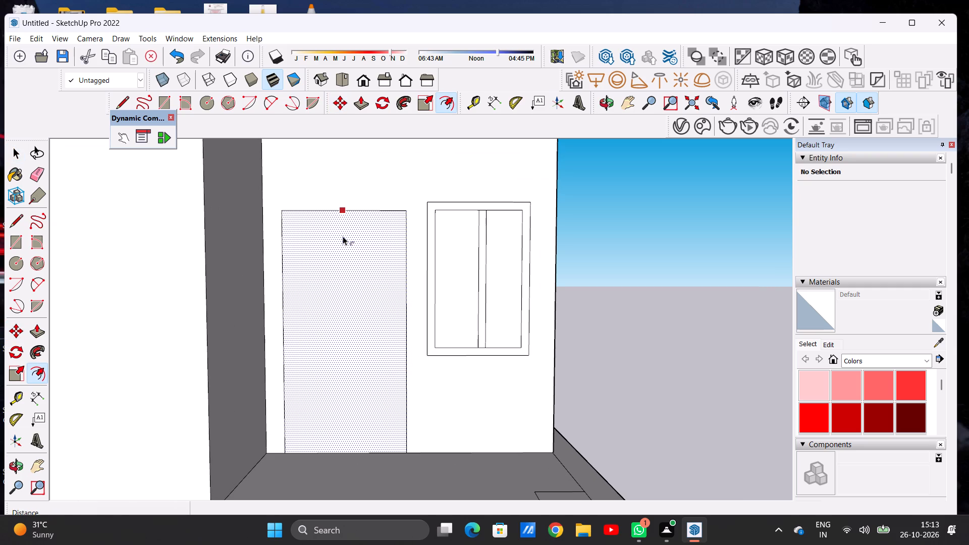
{"action": "left_click", "coordinate": [343, 236]}
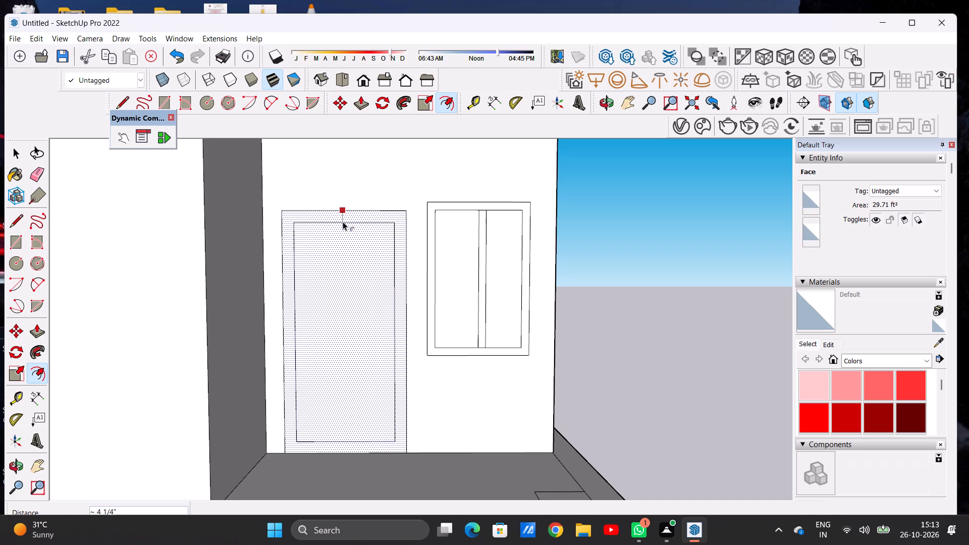
{"action": "left_click", "coordinate": [343, 221]}
{"action": "key", "text": "space"}
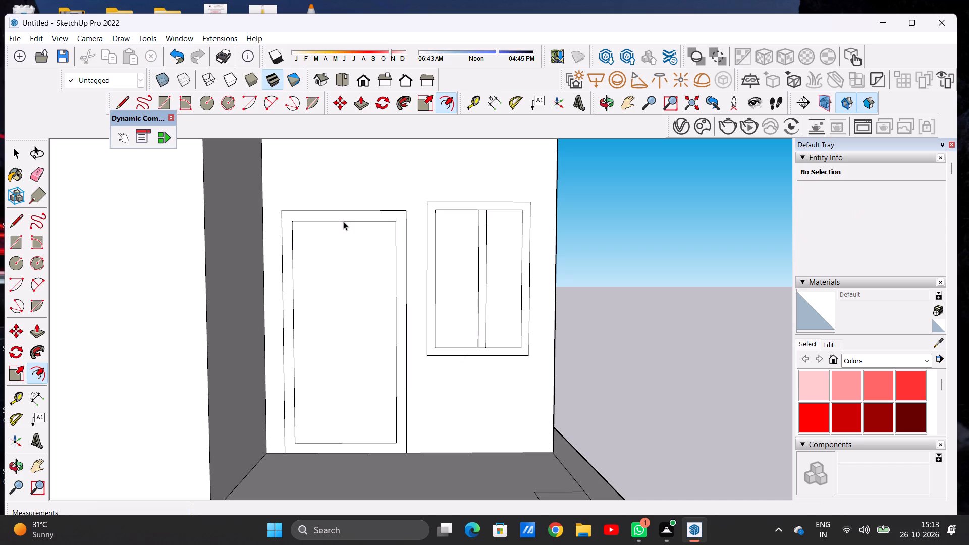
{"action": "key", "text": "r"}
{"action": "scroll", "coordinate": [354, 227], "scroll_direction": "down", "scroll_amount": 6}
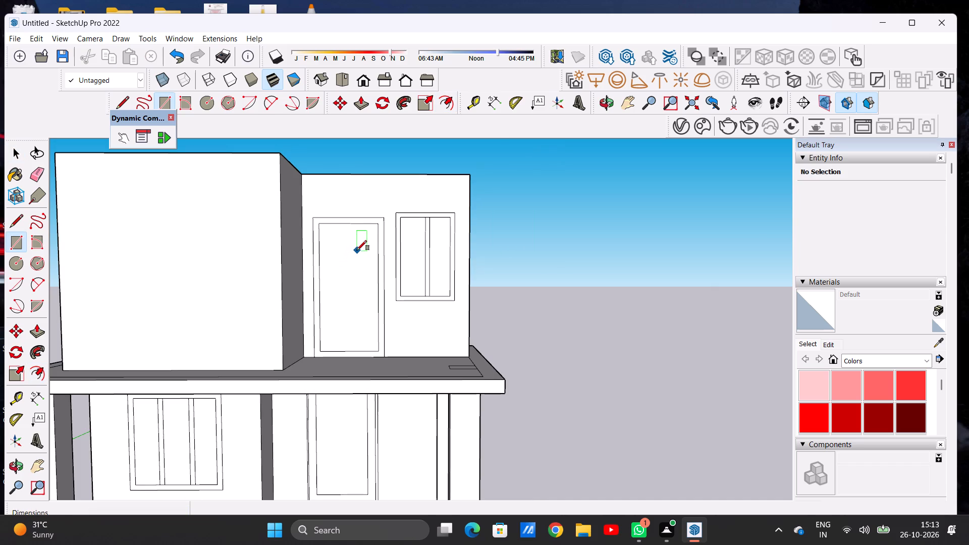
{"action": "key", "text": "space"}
Push/pull the small pillar rectangle on the first-floor terrace up 10' to raise the pillar.
{"action": "scroll", "coordinate": [401, 246], "scroll_direction": "down", "scroll_amount": 7}
{"action": "scroll", "coordinate": [408, 274], "scroll_direction": "up", "scroll_amount": 5}
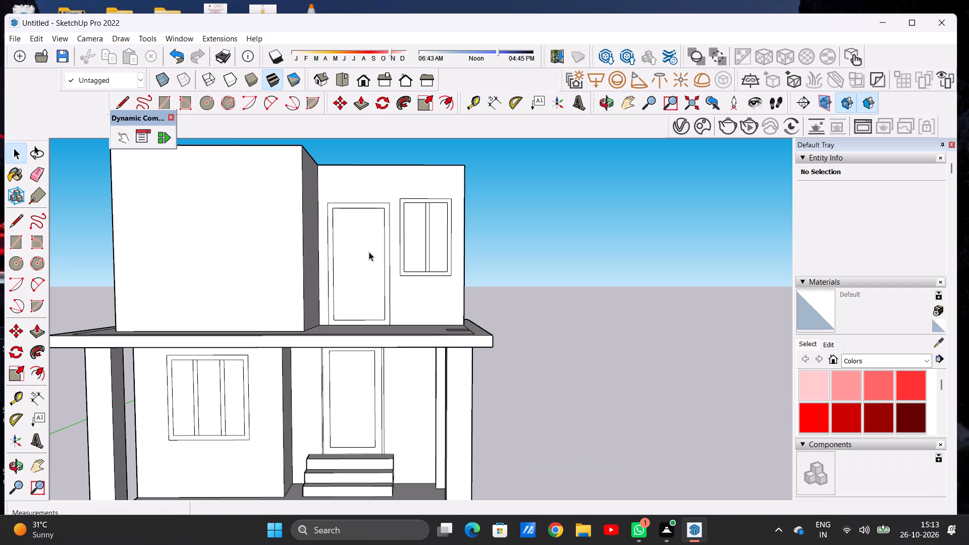
{"action": "scroll", "coordinate": [389, 243], "scroll_direction": "down", "scroll_amount": 1}
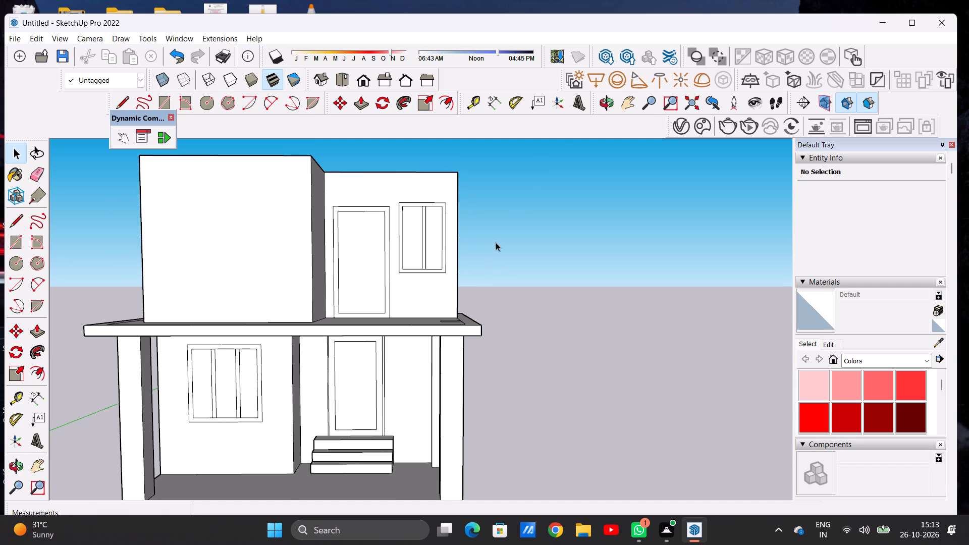
{"action": "left_click", "coordinate": [606, 101]}
{"action": "left_click_drag", "start_coordinate": [474, 294], "coordinate": [401, 412]}
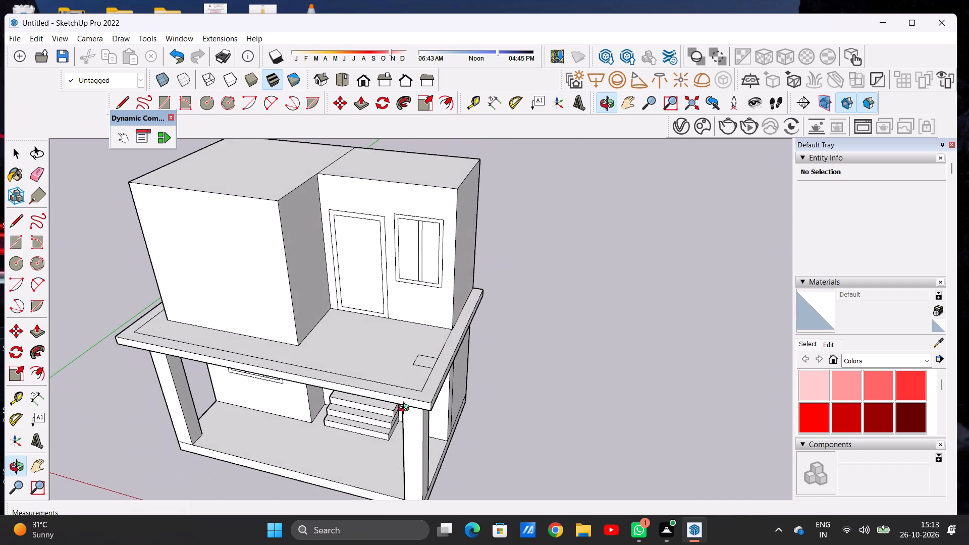
{"action": "scroll", "coordinate": [427, 372], "scroll_direction": "up", "scroll_amount": 6}
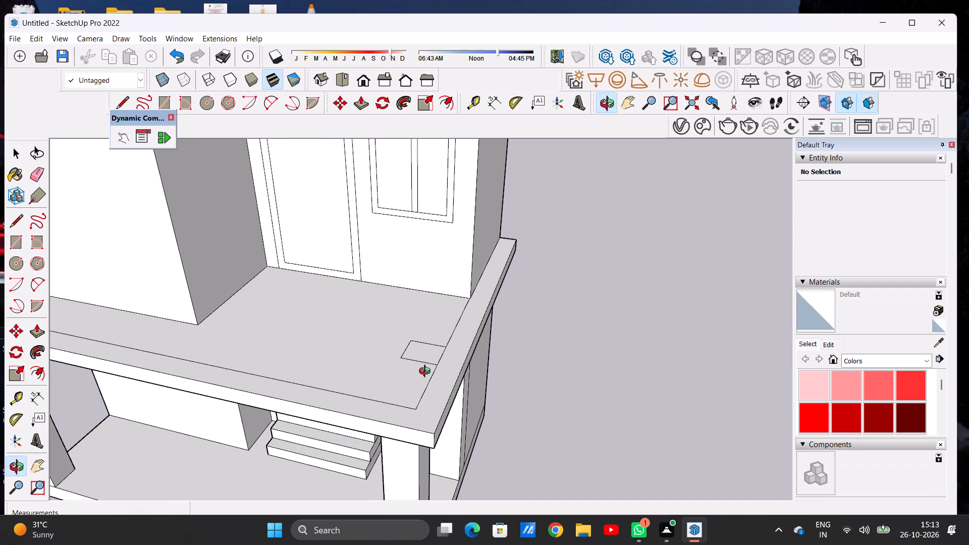
{"action": "key", "text": "p"}
{"action": "left_click", "coordinate": [434, 353]}
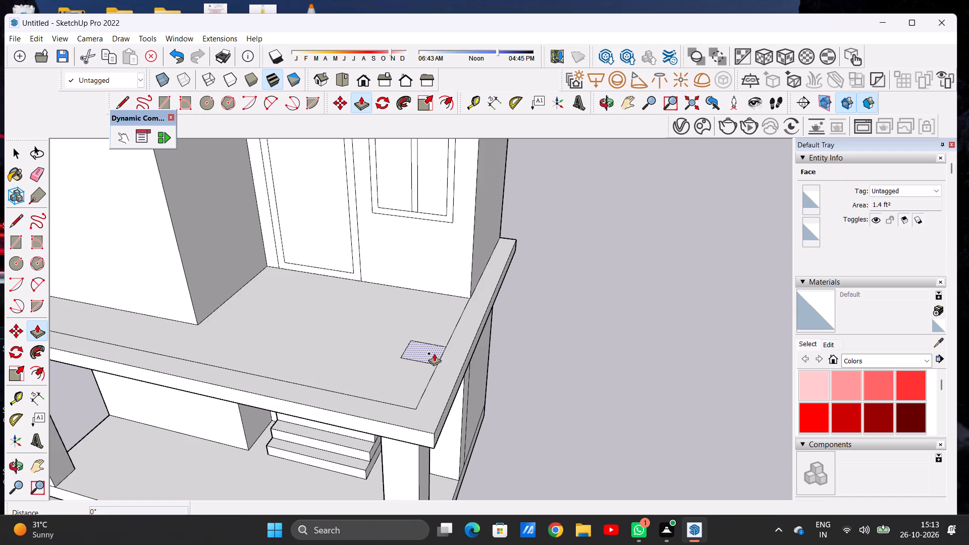
{"action": "scroll", "coordinate": [445, 292], "scroll_direction": "down", "scroll_amount": 7}
{"action": "scroll", "coordinate": [445, 302], "scroll_direction": "up", "scroll_amount": 1}
{"action": "scroll", "coordinate": [442, 315], "scroll_direction": "down", "scroll_amount": 9}
{"action": "scroll", "coordinate": [437, 238], "scroll_direction": "up", "scroll_amount": 3}
{"action": "scroll", "coordinate": [437, 238], "scroll_direction": "down", "scroll_amount": 1}
{"action": "scroll", "coordinate": [437, 238], "scroll_direction": "up", "scroll_amount": 3}
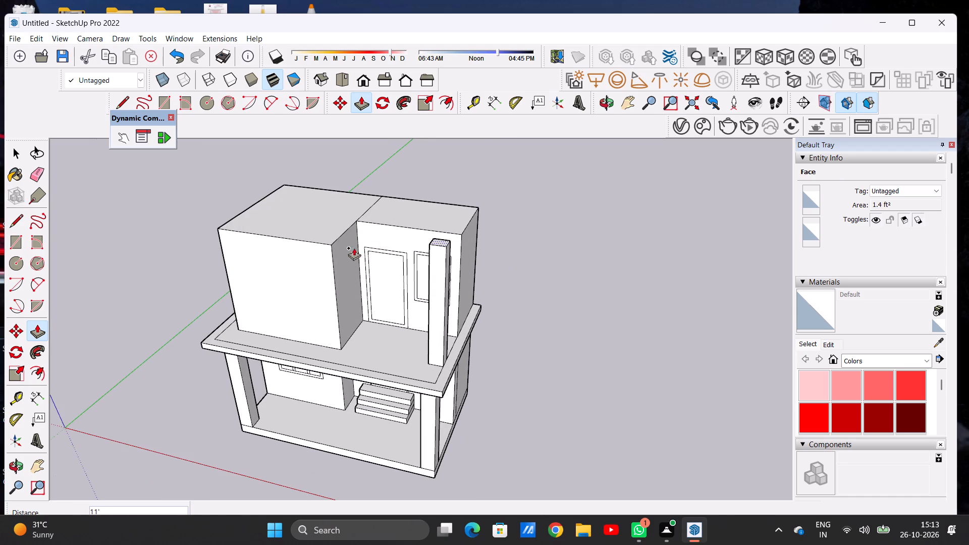
{"action": "left_click", "coordinate": [331, 250]}
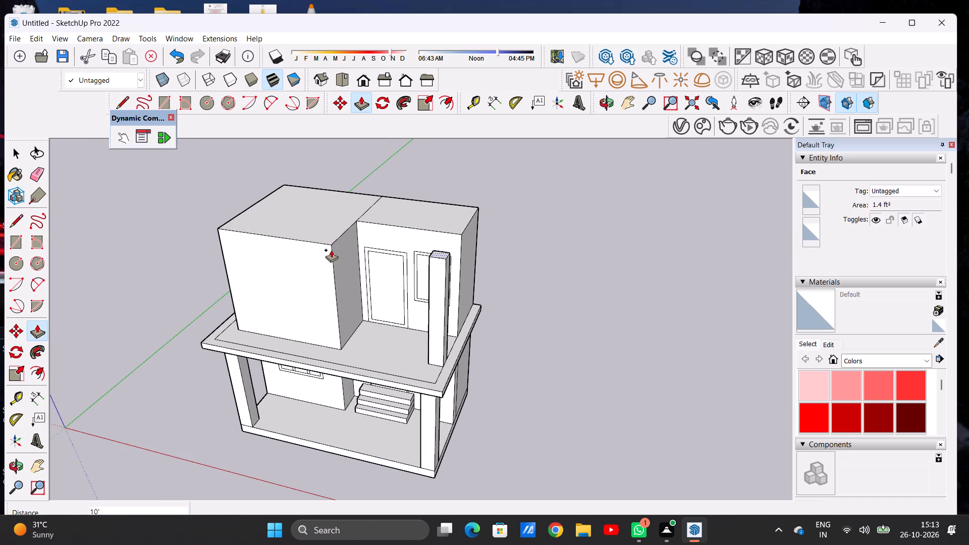
{"action": "key", "text": "space"}
Draw two closely spaced horizontal lines about 1' 3 9/16" long across the front face of the terrace pillar, near the window's top.
{"action": "left_click", "coordinate": [605, 107]}
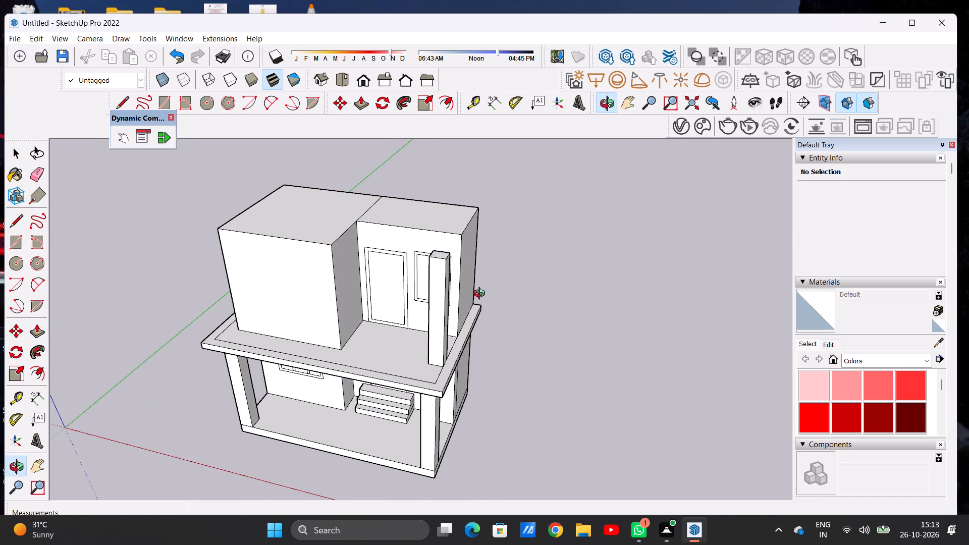
{"action": "left_click_drag", "start_coordinate": [479, 298], "coordinate": [523, 217]}
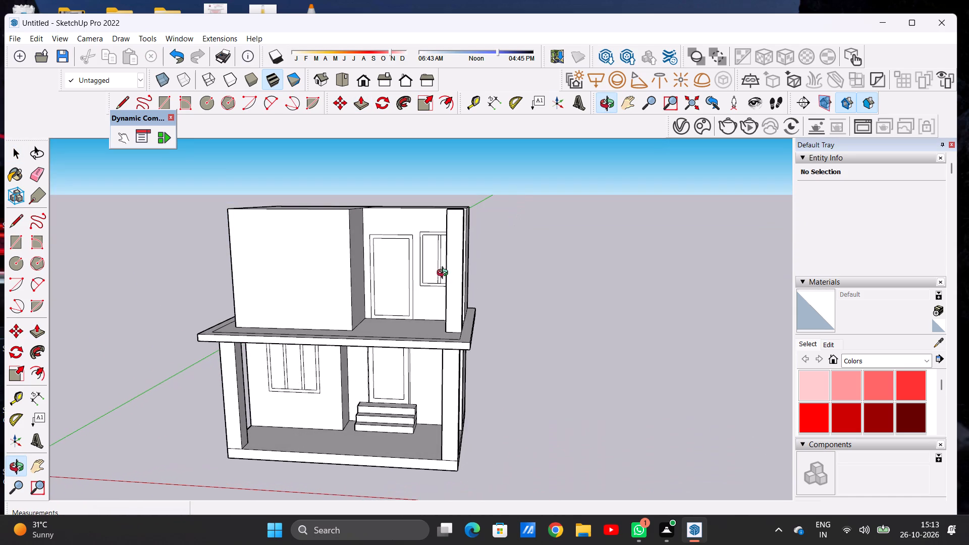
{"action": "scroll", "coordinate": [494, 285], "scroll_direction": "down", "scroll_amount": 2}
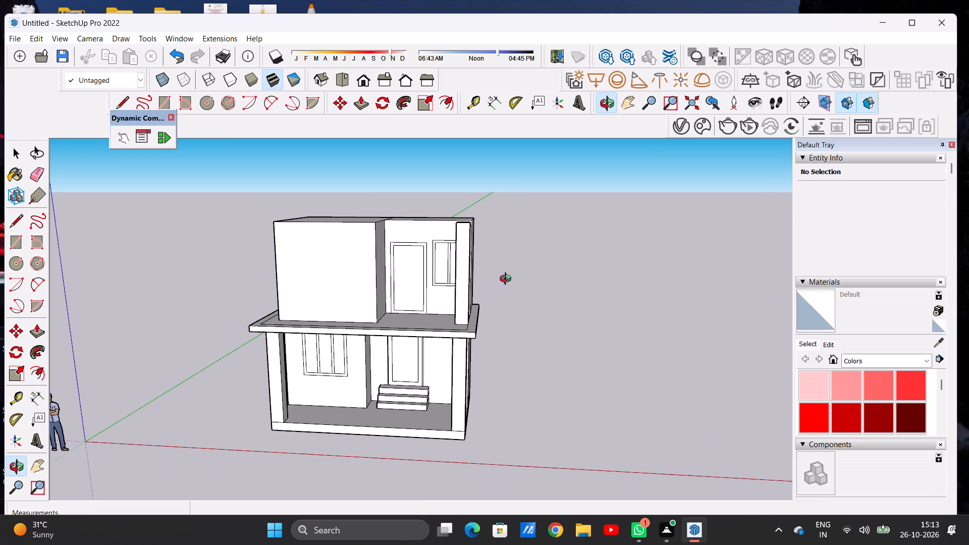
{"action": "scroll", "coordinate": [468, 257], "scroll_direction": "up", "scroll_amount": 4}
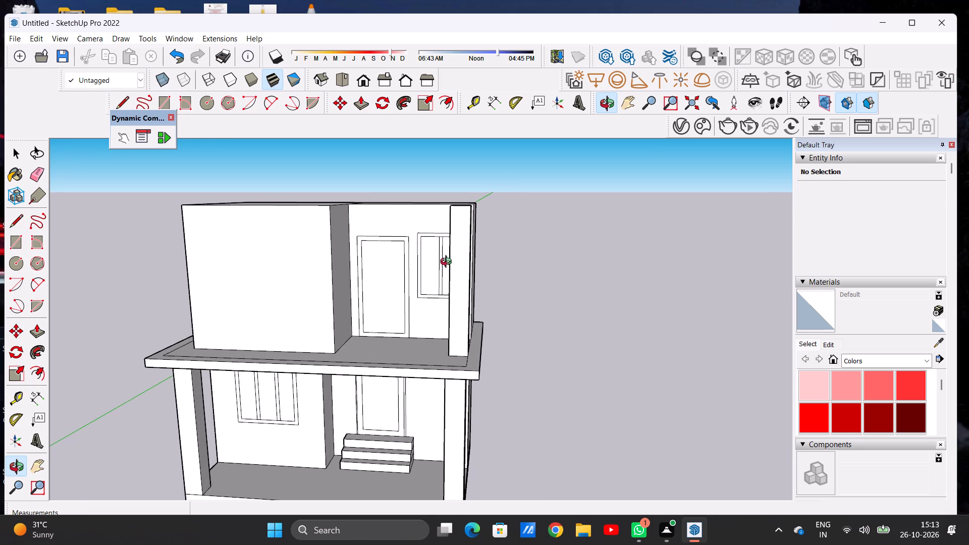
{"action": "left_click_drag", "start_coordinate": [451, 278], "coordinate": [457, 259]}
{"action": "left_click_drag", "start_coordinate": [473, 247], "coordinate": [541, 247]}
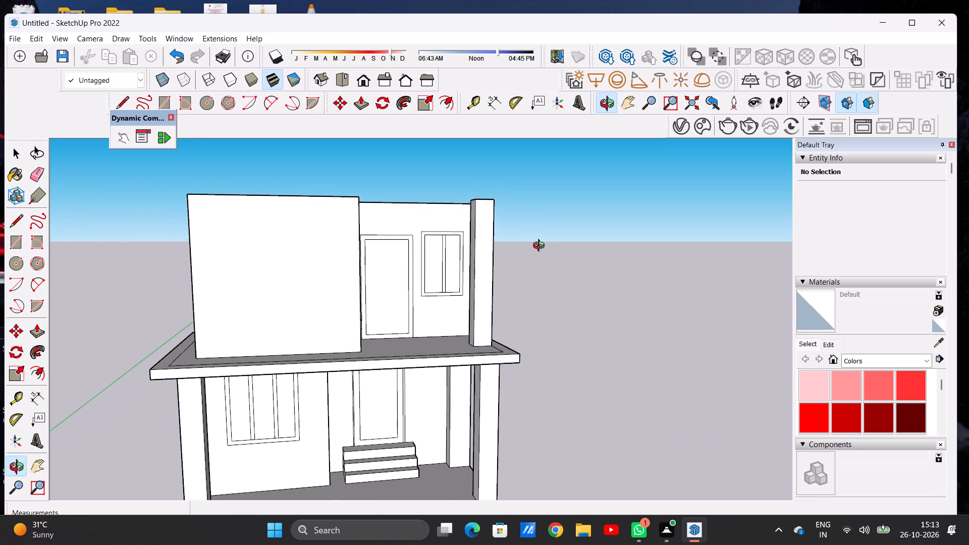
{"action": "left_click_drag", "start_coordinate": [541, 247], "coordinate": [477, 256]}
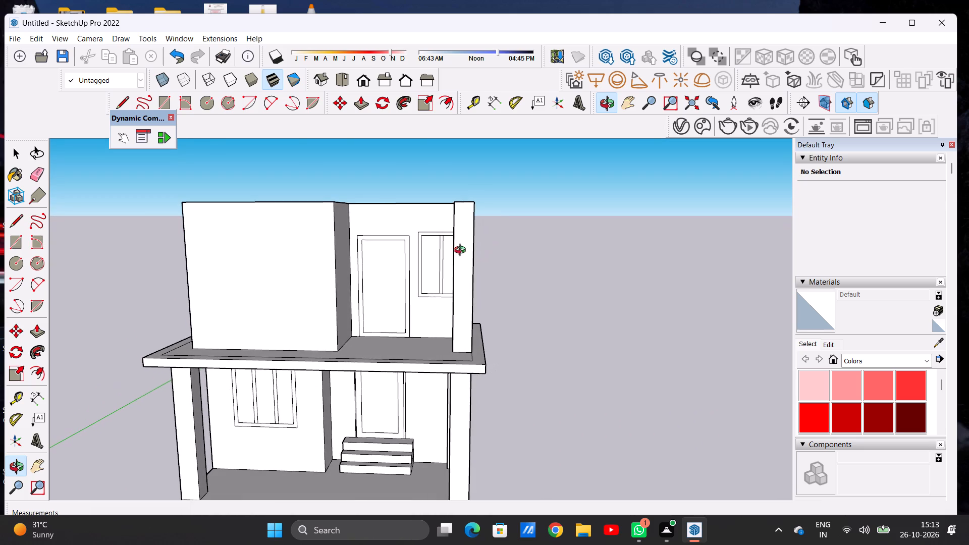
{"action": "scroll", "coordinate": [462, 245], "scroll_direction": "up", "scroll_amount": 8}
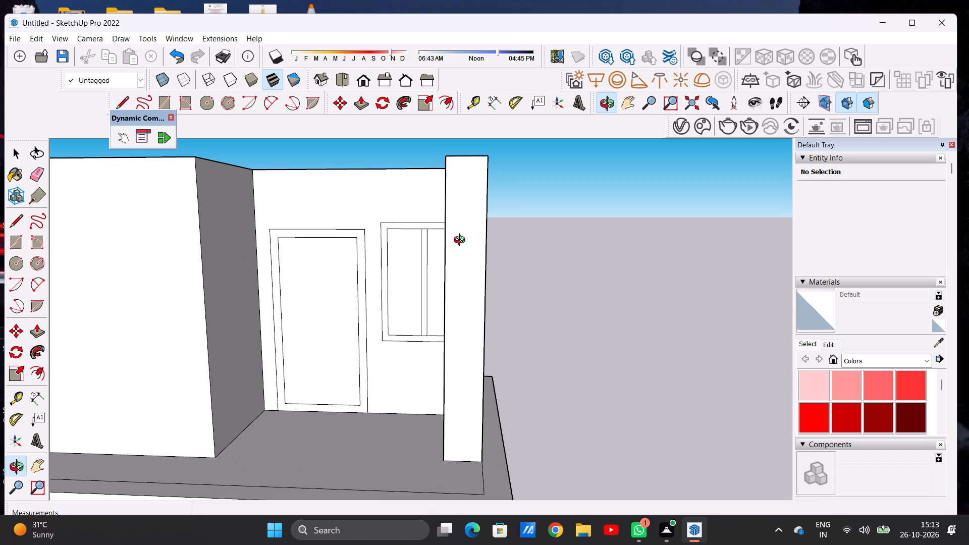
{"action": "key", "text": "l"}
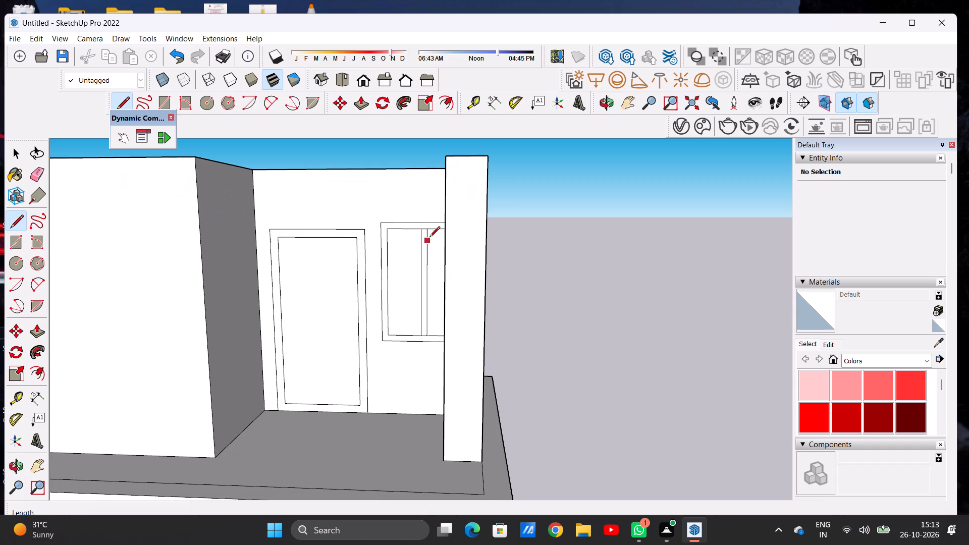
{"action": "scroll", "coordinate": [439, 236], "scroll_direction": "up", "scroll_amount": 2}
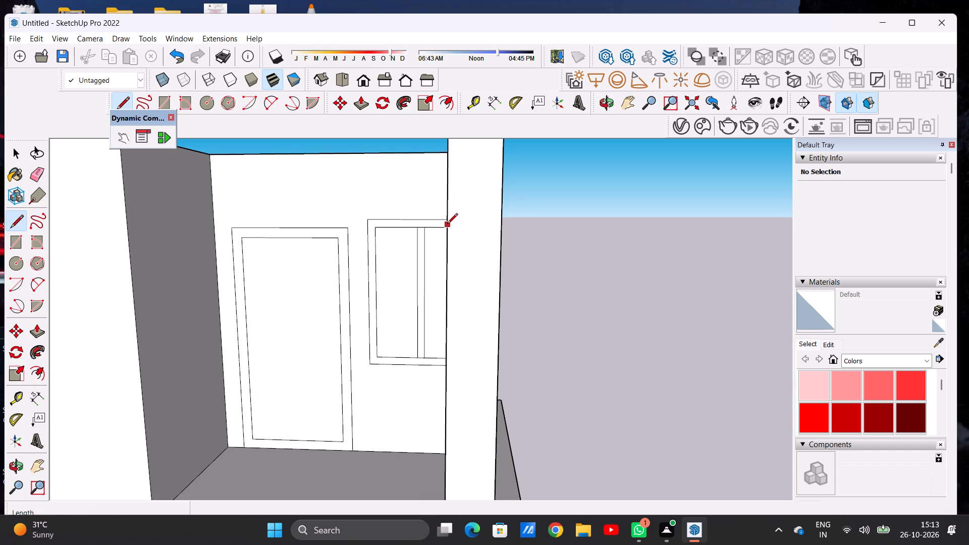
{"action": "left_click", "coordinate": [447, 225]}
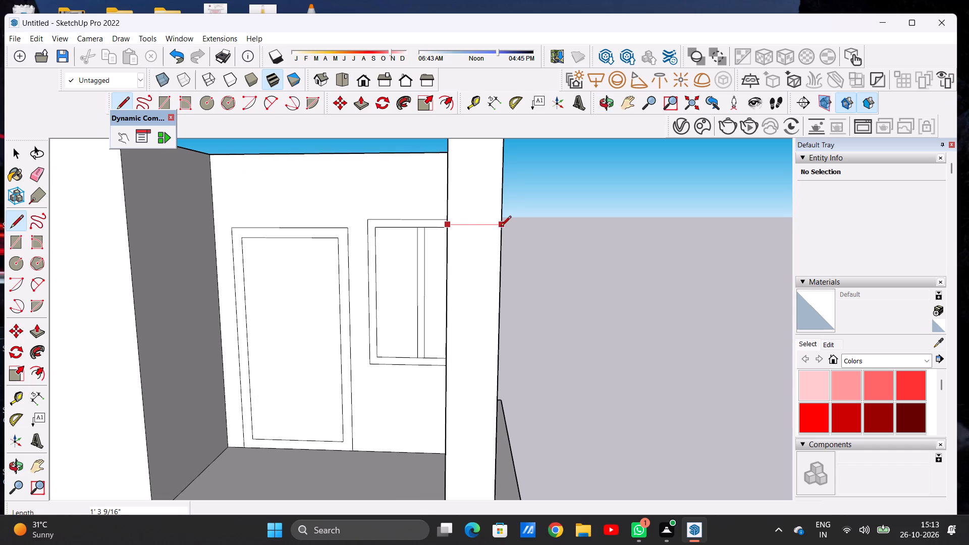
{"action": "left_click", "coordinate": [501, 227]}
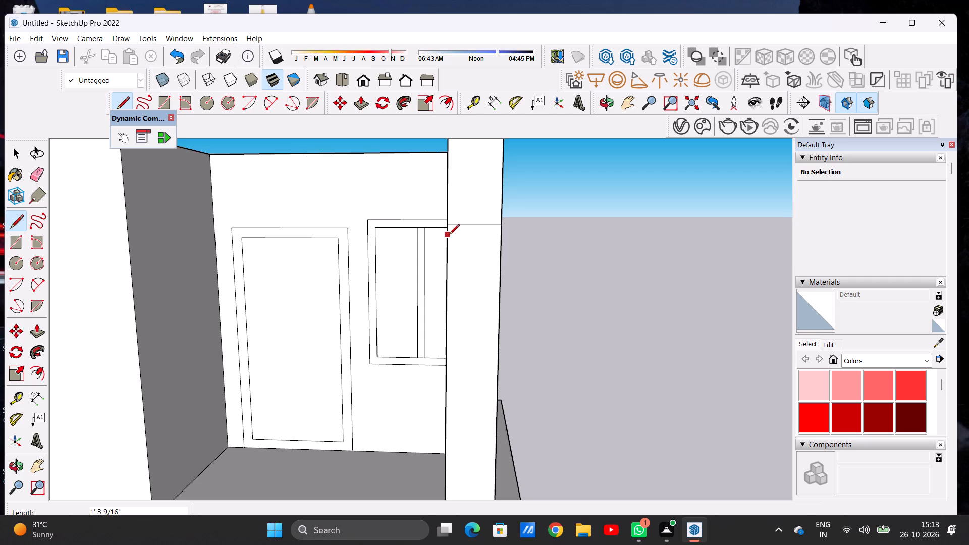
{"action": "left_click", "coordinate": [449, 235]}
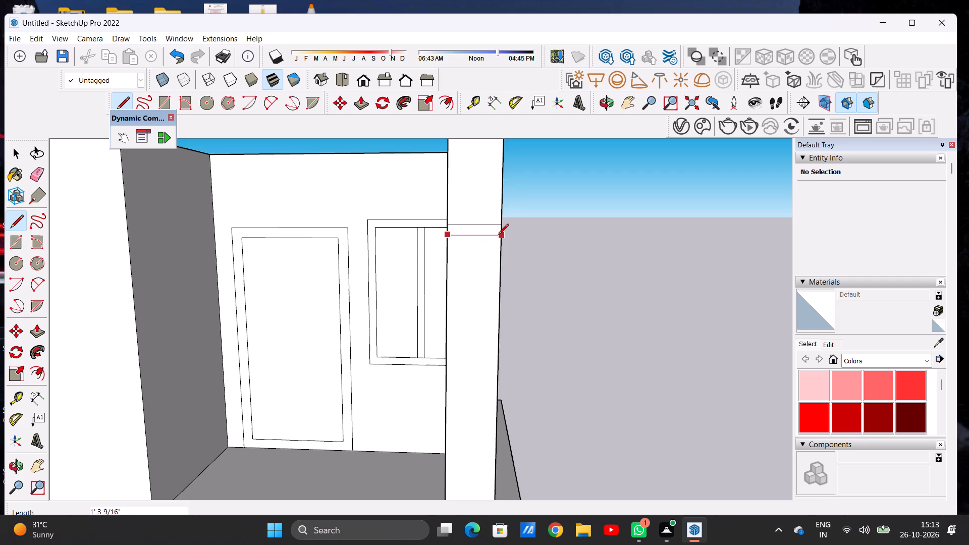
{"action": "left_click", "coordinate": [498, 235]}
{"action": "scroll", "coordinate": [487, 252], "scroll_direction": "down", "scroll_amount": 3}
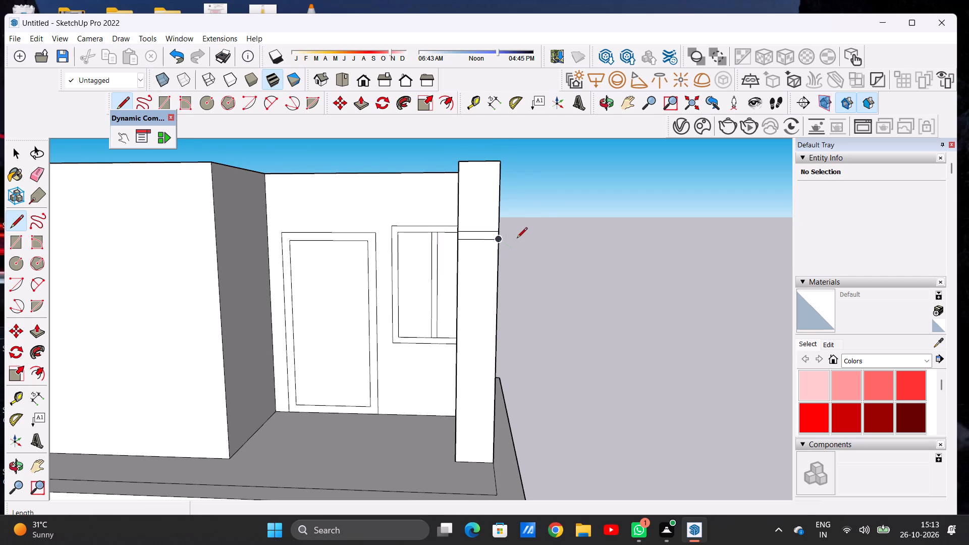
Continue both band lines across the pillar's outer side face, each about 1' 1" long.
{"action": "left_click", "coordinate": [610, 102]}
{"action": "left_click_drag", "start_coordinate": [590, 238], "coordinate": [476, 245]}
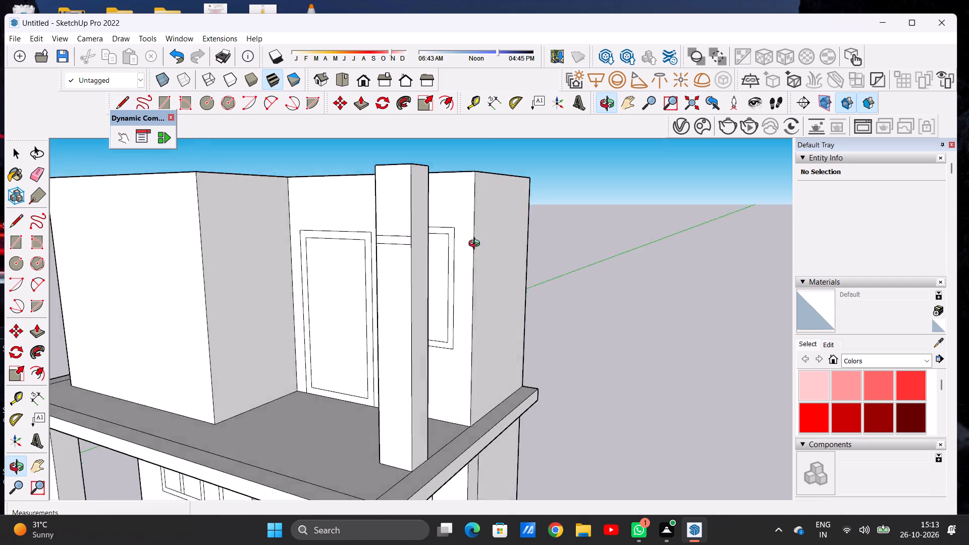
{"action": "left_click_drag", "start_coordinate": [476, 245], "coordinate": [444, 250]}
{"action": "scroll", "coordinate": [377, 256], "scroll_direction": "up", "scroll_amount": 14}
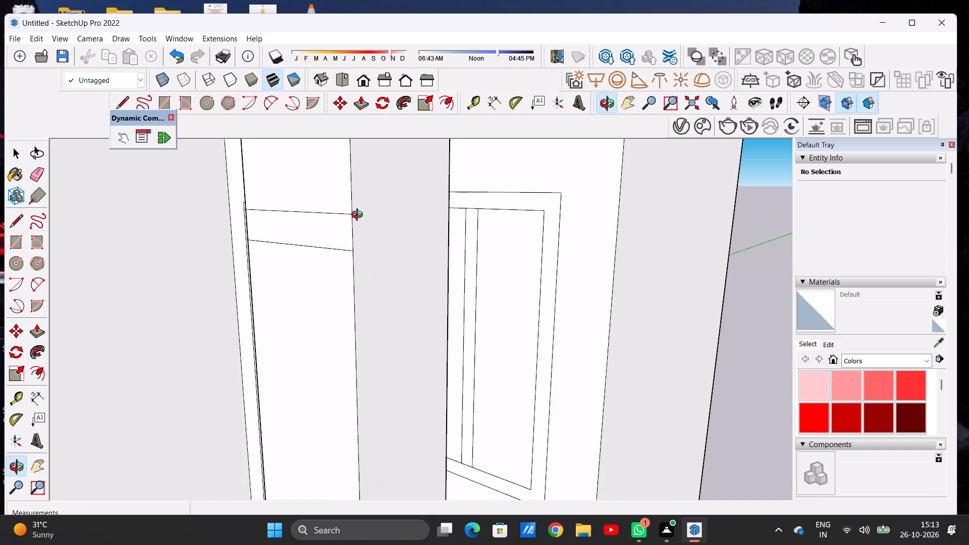
{"action": "key", "text": "l"}
{"action": "left_click", "coordinate": [356, 211]}
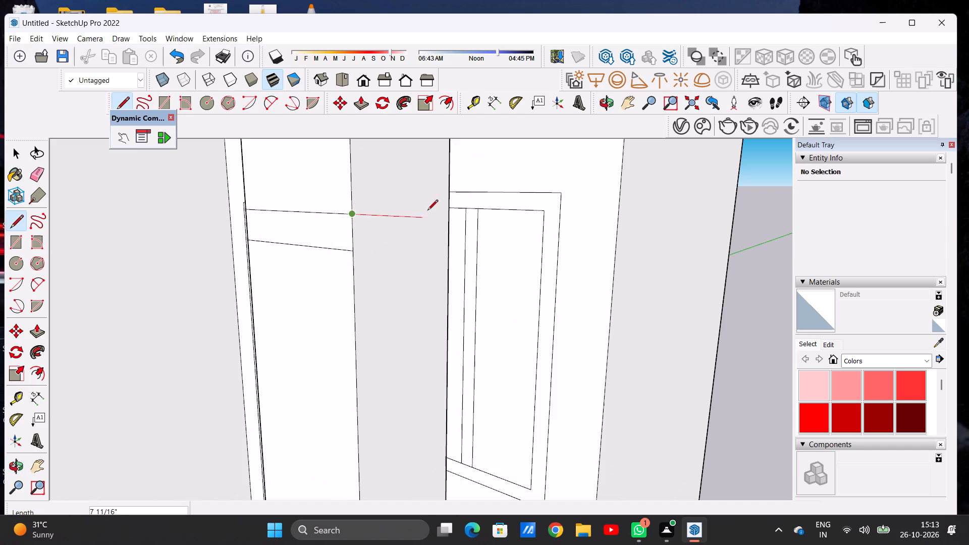
{"action": "left_click", "coordinate": [446, 205]}
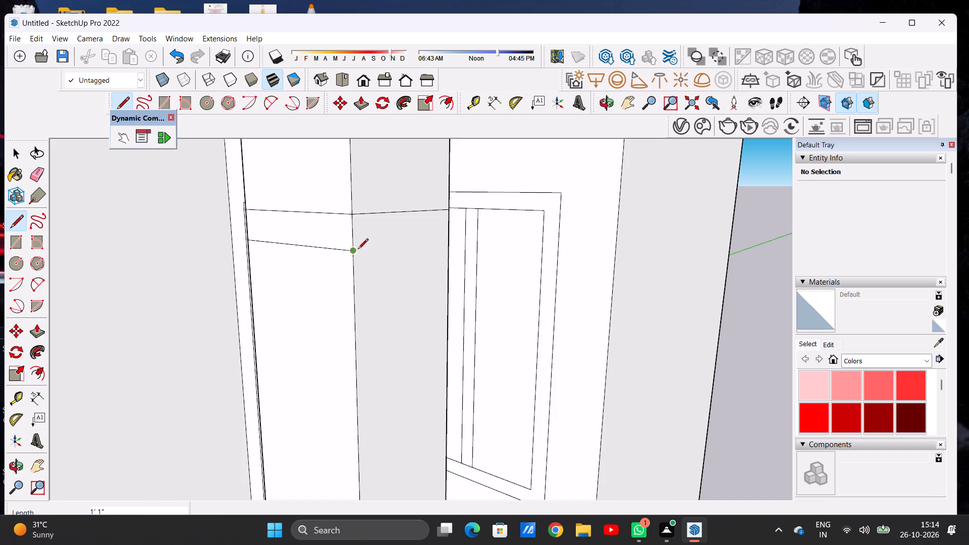
{"action": "left_click", "coordinate": [356, 250]}
{"action": "left_click", "coordinate": [450, 239]}
{"action": "key", "text": "space"}
Continue both band lines across the pillar's inner side face, towards the projecting block, each about 1' 1" long.
{"action": "left_click", "coordinate": [601, 103]}
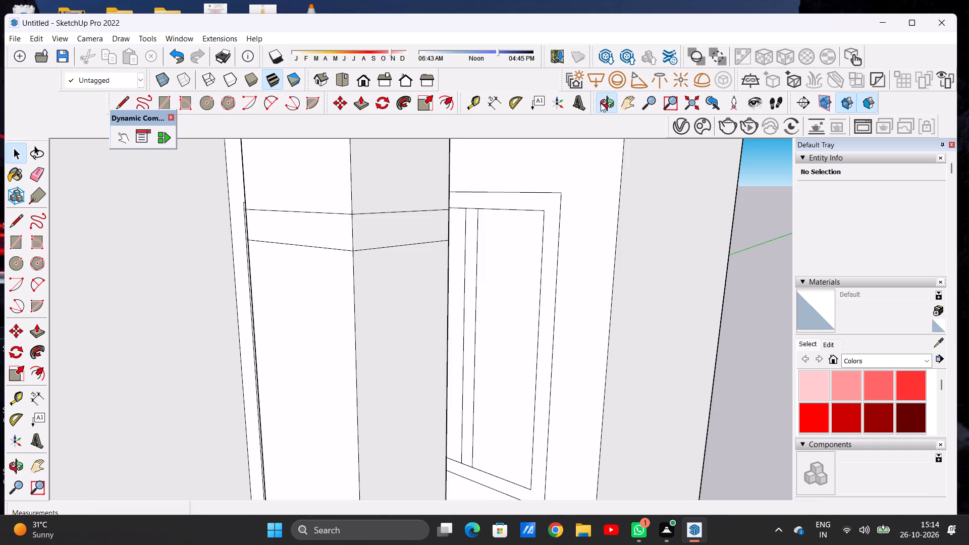
{"action": "left_click_drag", "start_coordinate": [294, 267], "coordinate": [469, 267]}
{"action": "left_click_drag", "start_coordinate": [350, 267], "coordinate": [507, 267]}
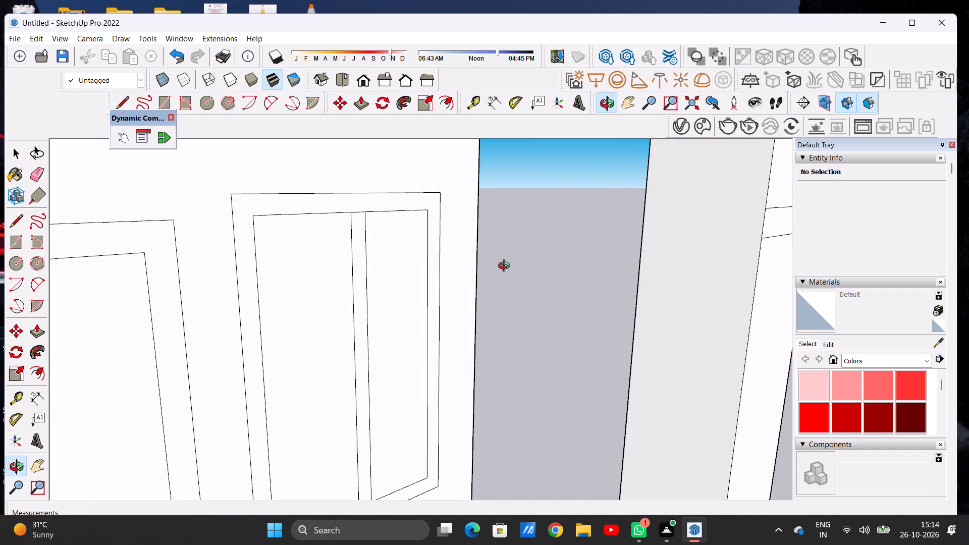
{"action": "scroll", "coordinate": [386, 277], "scroll_direction": "down", "scroll_amount": 13}
{"action": "left_click_drag", "start_coordinate": [402, 293], "coordinate": [472, 274]}
{"action": "scroll", "coordinate": [475, 264], "scroll_direction": "up", "scroll_amount": 9}
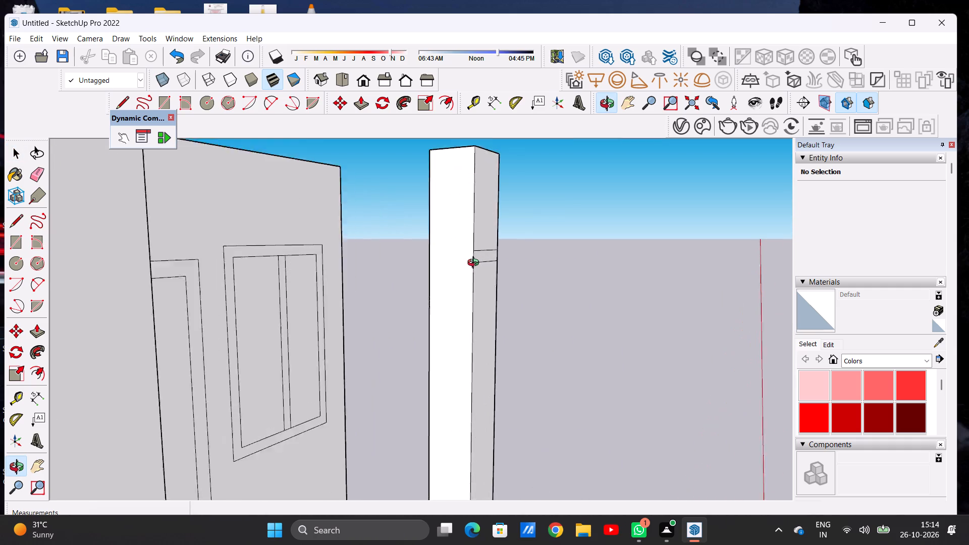
{"action": "scroll", "coordinate": [475, 264], "scroll_direction": "up", "scroll_amount": 11}
{"action": "key", "text": "l"}
{"action": "scroll", "coordinate": [468, 226], "scroll_direction": "up", "scroll_amount": 5}
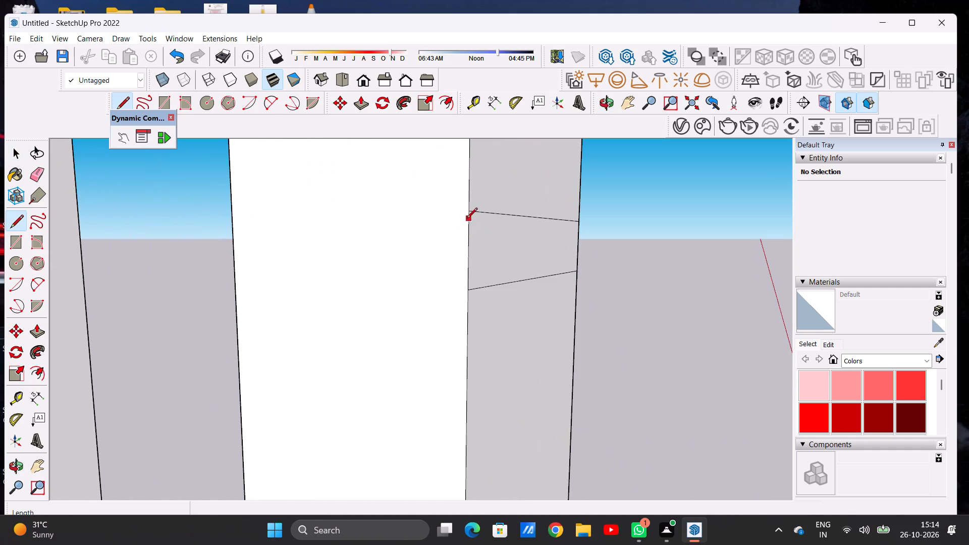
{"action": "left_click", "coordinate": [468, 215]}
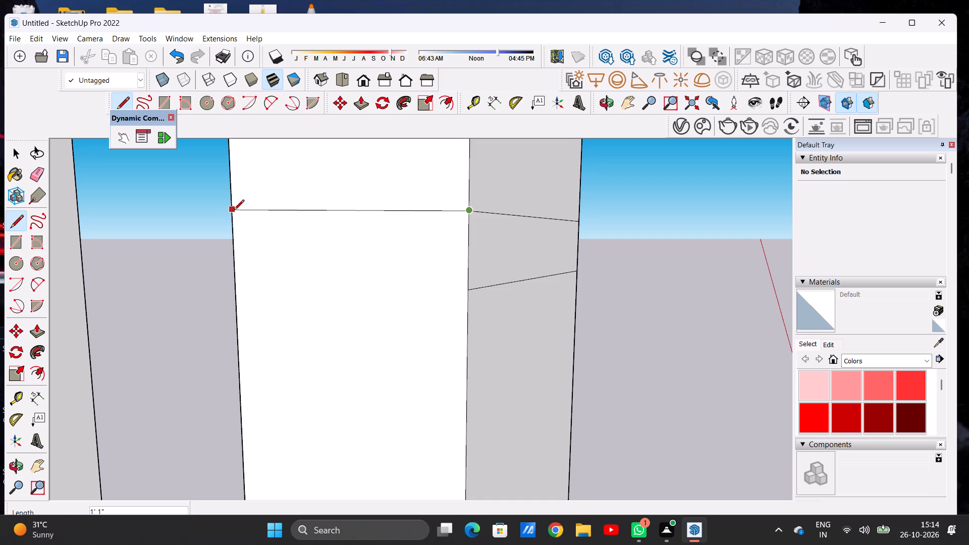
{"action": "left_click", "coordinate": [233, 215]}
{"action": "left_click", "coordinate": [469, 287]}
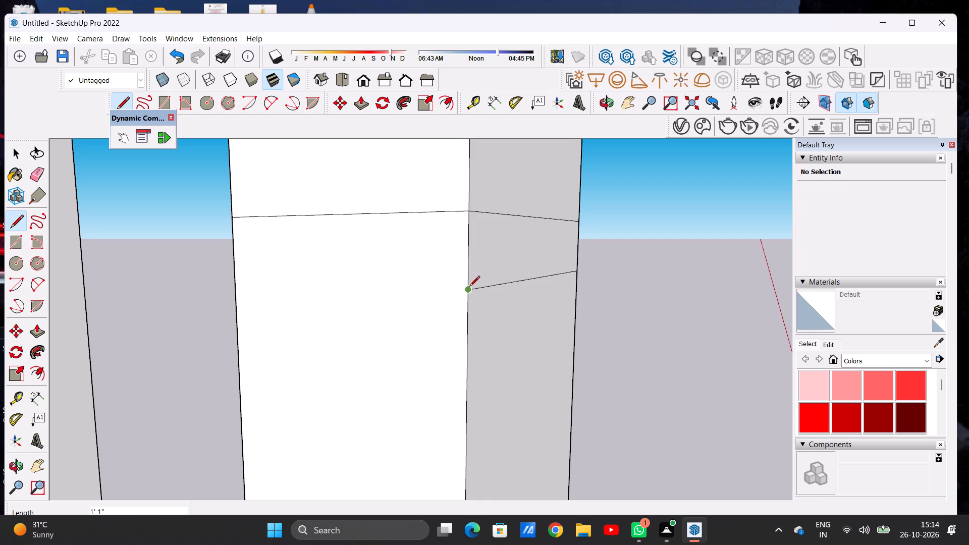
{"action": "left_click", "coordinate": [236, 274]}
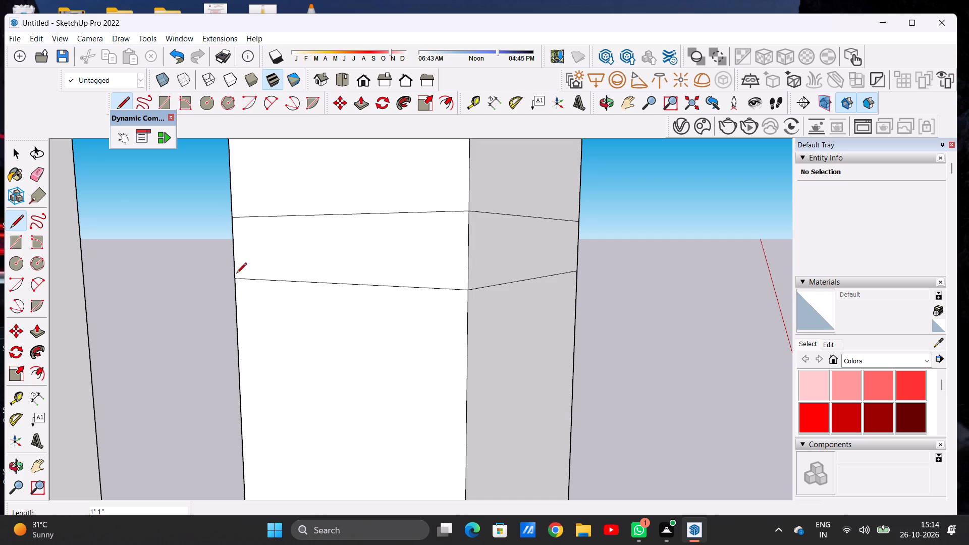
{"action": "key", "text": "space"}
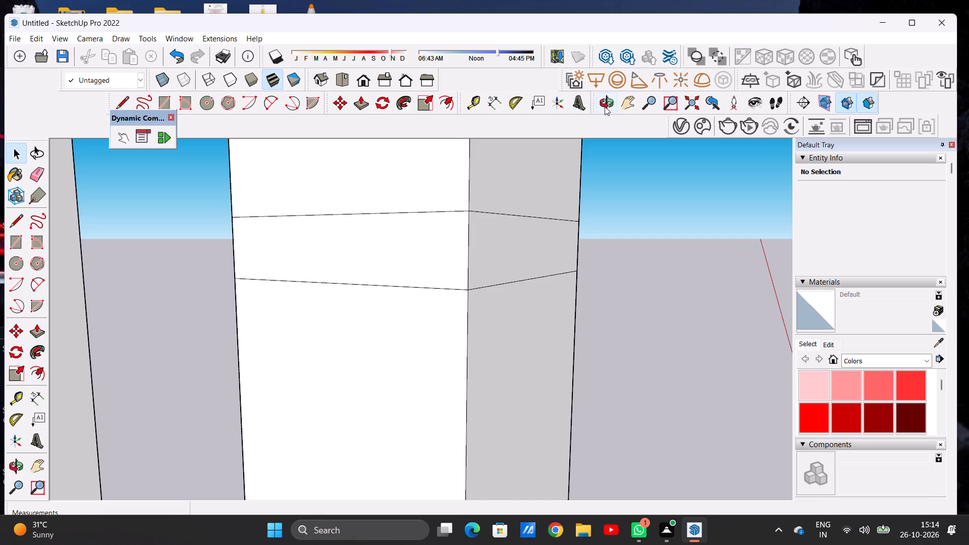
Continue both band lines across the terrace pillar's back face, each about 1' 3 9/16" long, closing the band.
{"action": "left_click", "coordinate": [605, 106]}
{"action": "scroll", "coordinate": [458, 248], "scroll_direction": "down", "scroll_amount": 7}
{"action": "left_click_drag", "start_coordinate": [555, 239], "coordinate": [308, 255]}
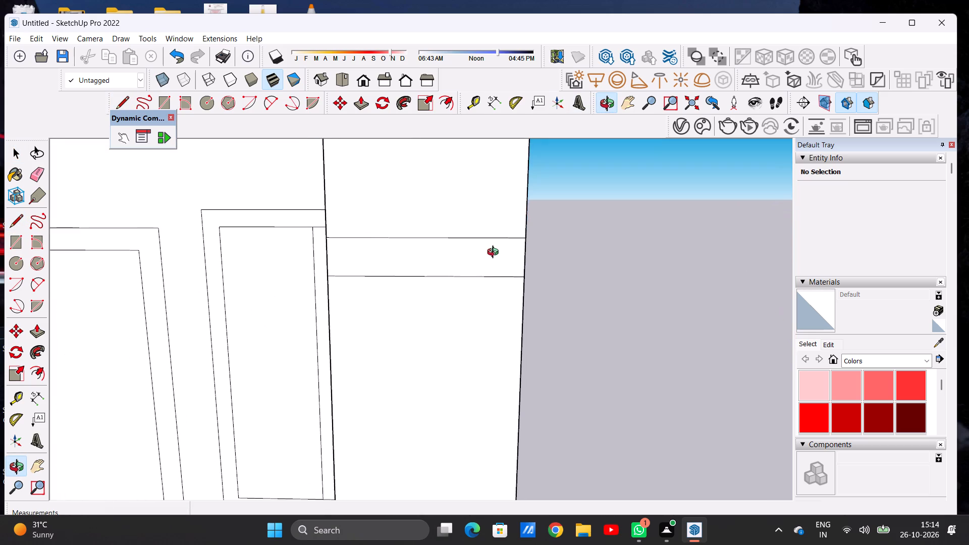
{"action": "left_click_drag", "start_coordinate": [495, 253], "coordinate": [326, 254]}
{"action": "left_click_drag", "start_coordinate": [541, 244], "coordinate": [311, 245]}
{"action": "scroll", "coordinate": [405, 233], "scroll_direction": "down", "scroll_amount": 6}
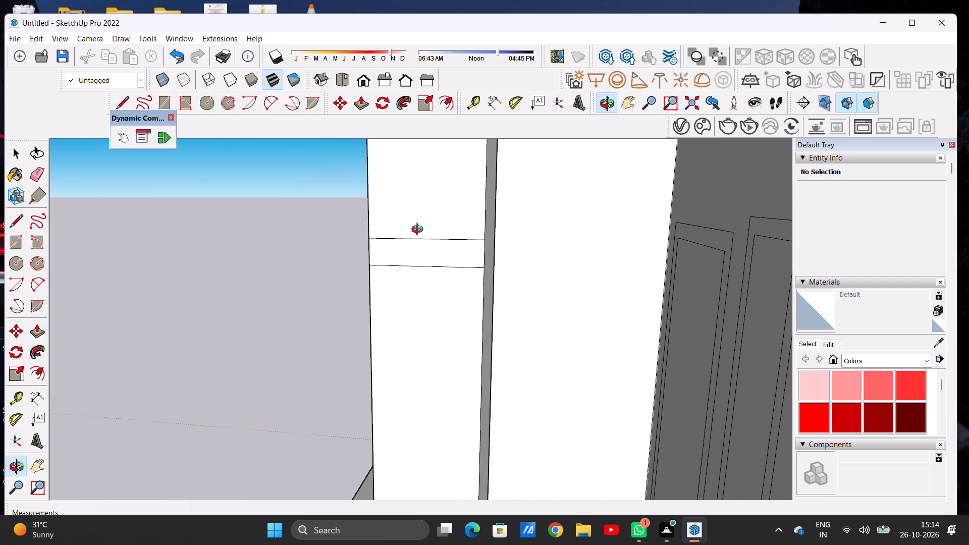
{"action": "left_click_drag", "start_coordinate": [479, 244], "coordinate": [393, 245]}
{"action": "scroll", "coordinate": [498, 255], "scroll_direction": "up", "scroll_amount": 4}
{"action": "scroll", "coordinate": [498, 255], "scroll_direction": "down", "scroll_amount": 4}
{"action": "scroll", "coordinate": [480, 260], "scroll_direction": "up", "scroll_amount": 4}
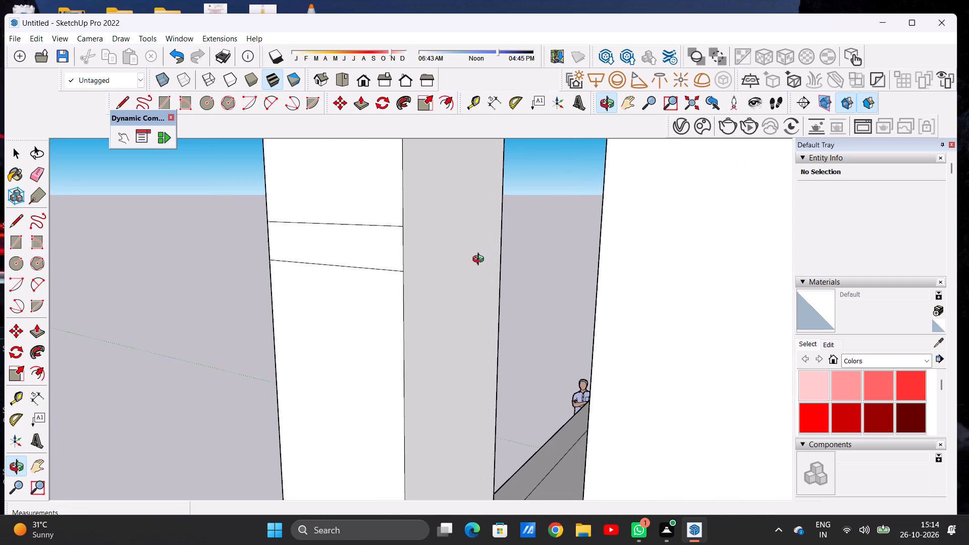
{"action": "key", "text": "l"}
{"action": "left_click", "coordinate": [406, 229]}
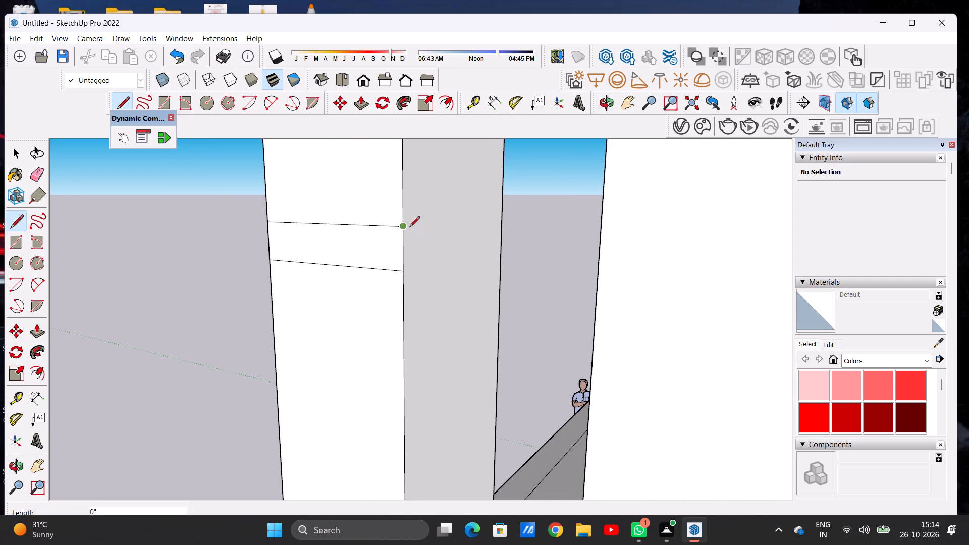
{"action": "left_click", "coordinate": [502, 221]}
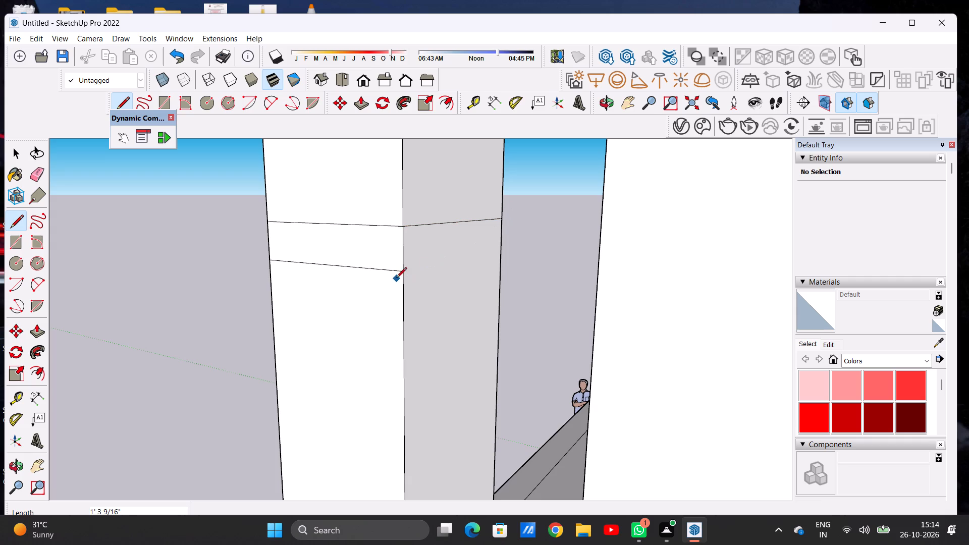
{"action": "left_click", "coordinate": [406, 272]}
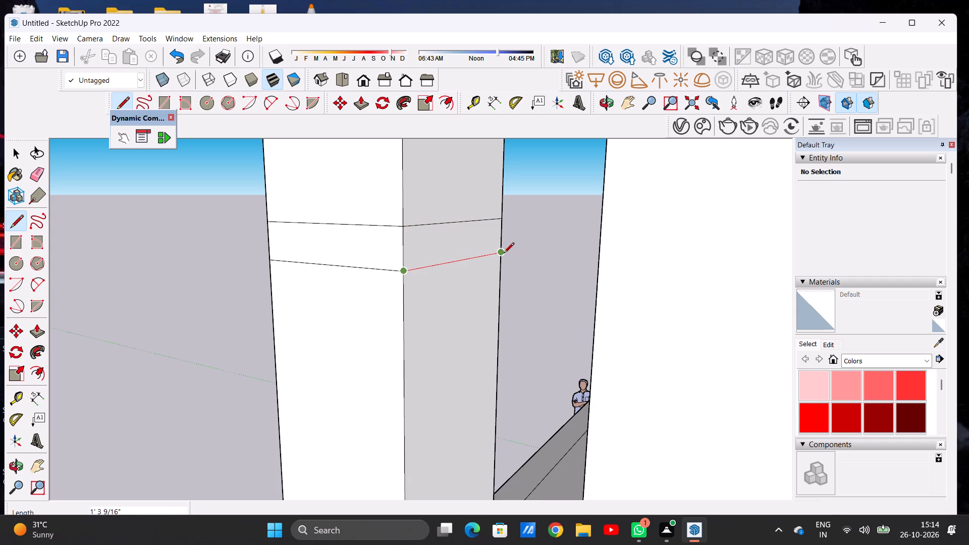
{"action": "left_click", "coordinate": [504, 254]}
{"action": "key", "text": "space"}
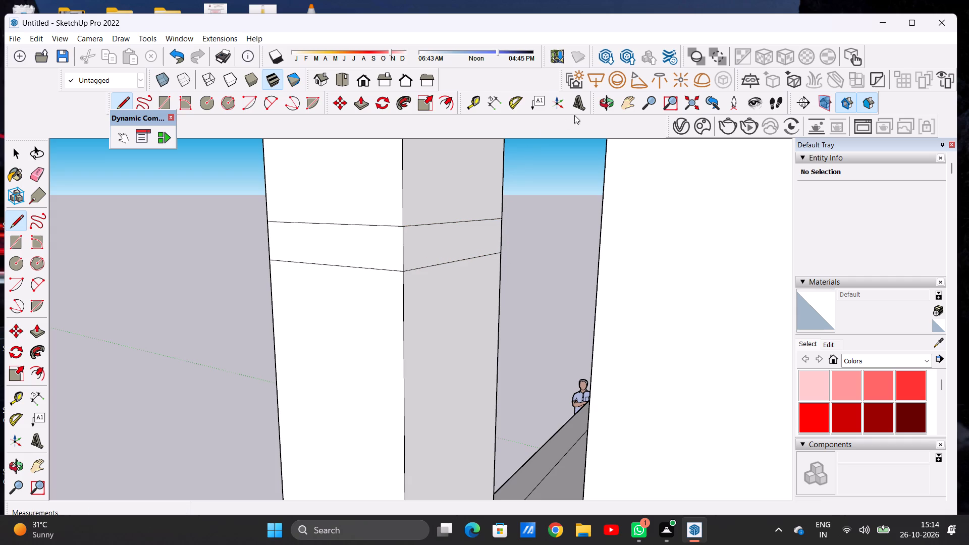
Push/pull the pillar's band outward about 3 3/8" on the outer side face and about 4" on the front face.
{"action": "left_click", "coordinate": [603, 102]}
{"action": "left_click_drag", "start_coordinate": [387, 250], "coordinate": [595, 229]}
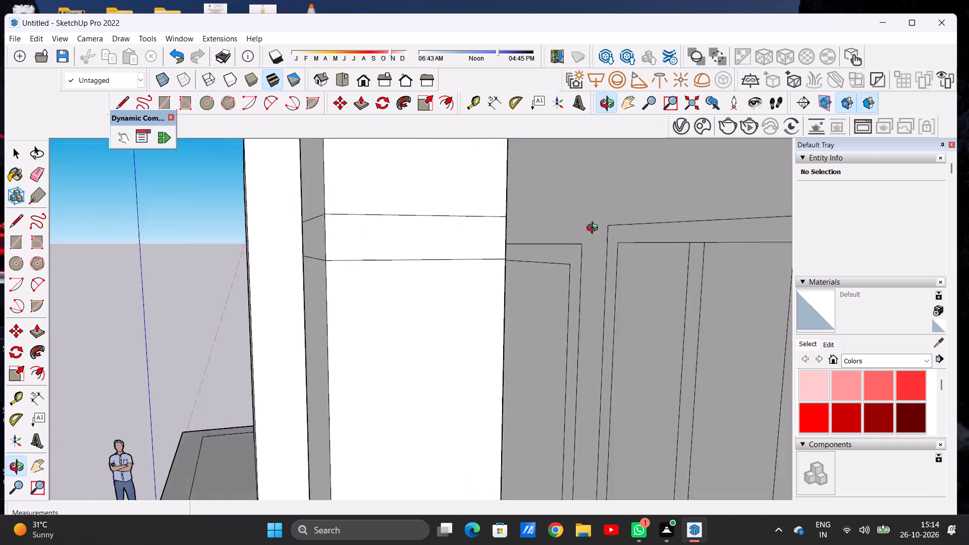
{"action": "left_click_drag", "start_coordinate": [595, 229], "coordinate": [613, 226]}
{"action": "scroll", "coordinate": [536, 231], "scroll_direction": "down", "scroll_amount": 7}
{"action": "left_click_drag", "start_coordinate": [424, 246], "coordinate": [608, 247]}
{"action": "scroll", "coordinate": [447, 245], "scroll_direction": "down", "scroll_amount": 7}
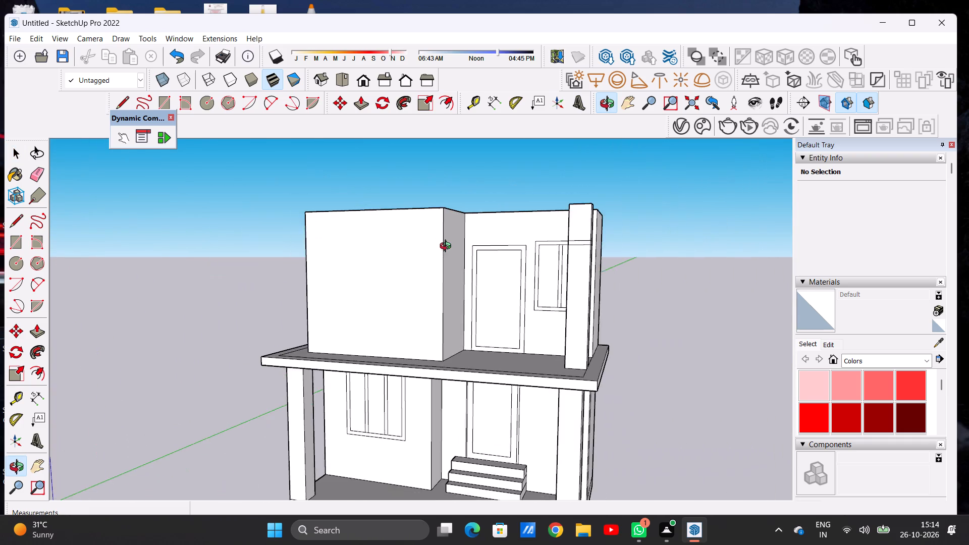
{"action": "left_click_drag", "start_coordinate": [454, 251], "coordinate": [516, 239]}
{"action": "scroll", "coordinate": [579, 241], "scroll_direction": "up", "scroll_amount": 1}
{"action": "scroll", "coordinate": [579, 241], "scroll_direction": "down", "scroll_amount": 1}
{"action": "scroll", "coordinate": [579, 241], "scroll_direction": "up", "scroll_amount": 1}
{"action": "scroll", "coordinate": [579, 241], "scroll_direction": "down", "scroll_amount": 1}
{"action": "scroll", "coordinate": [579, 241], "scroll_direction": "up", "scroll_amount": 3}
{"action": "left_click_drag", "start_coordinate": [557, 248], "coordinate": [605, 268]}
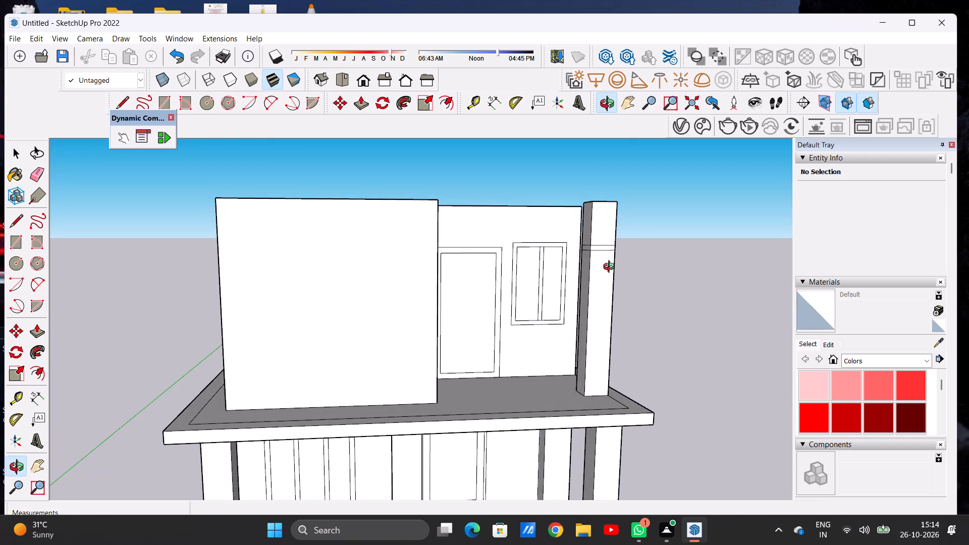
{"action": "left_click_drag", "start_coordinate": [611, 268], "coordinate": [490, 284]}
{"action": "scroll", "coordinate": [586, 261], "scroll_direction": "up", "scroll_amount": 4}
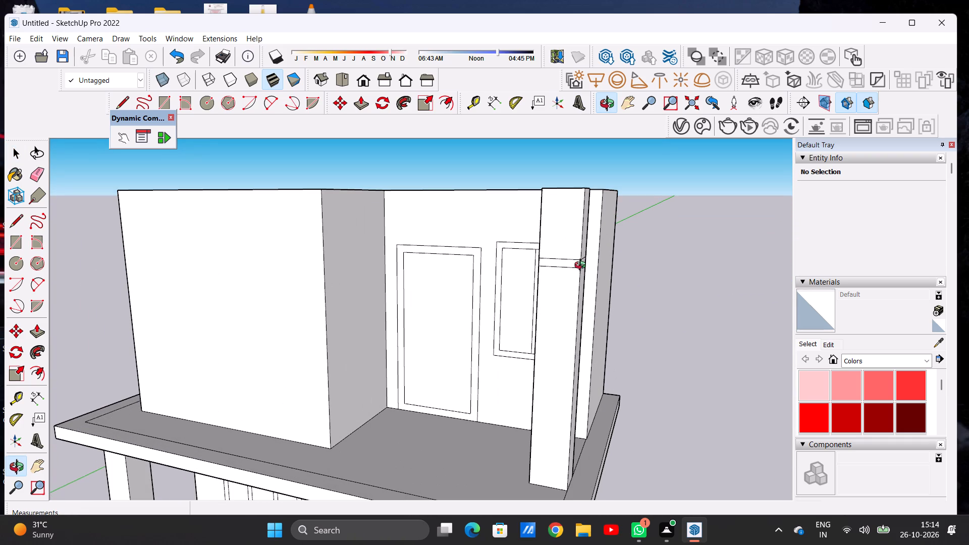
{"action": "left_click_drag", "start_coordinate": [581, 266], "coordinate": [522, 292]}
{"action": "scroll", "coordinate": [532, 312], "scroll_direction": "up", "scroll_amount": 7}
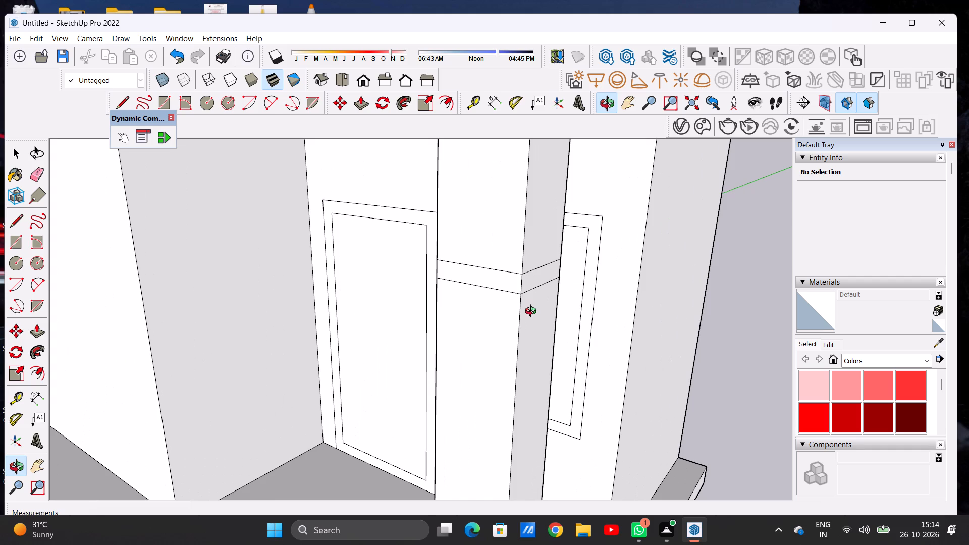
{"action": "key", "text": "p"}
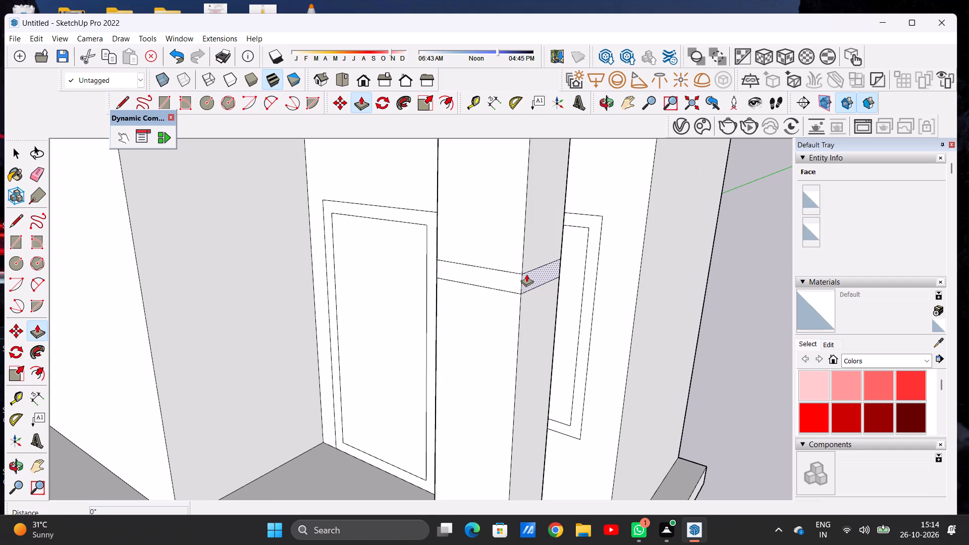
{"action": "left_click", "coordinate": [526, 274]}
{"action": "left_click", "coordinate": [547, 279]}
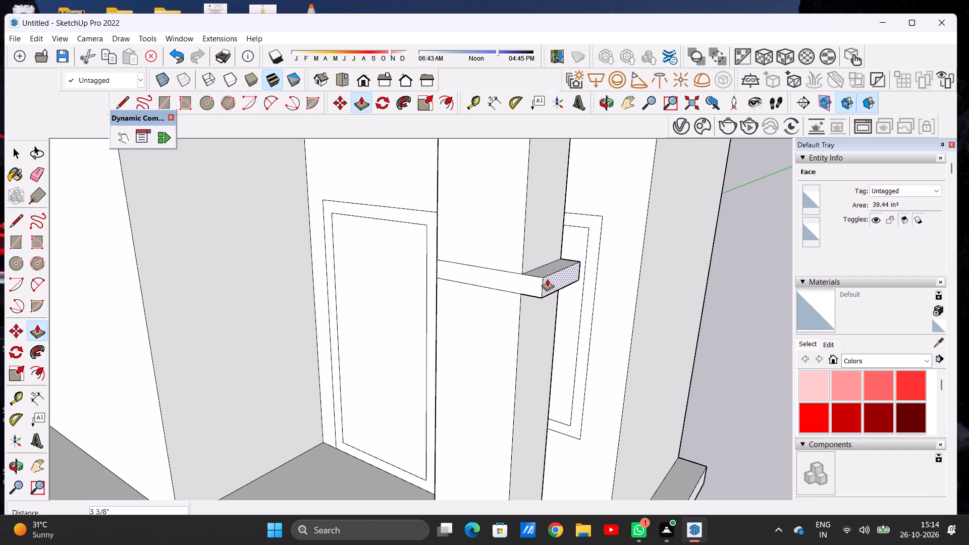
{"action": "left_click", "coordinate": [520, 281]}
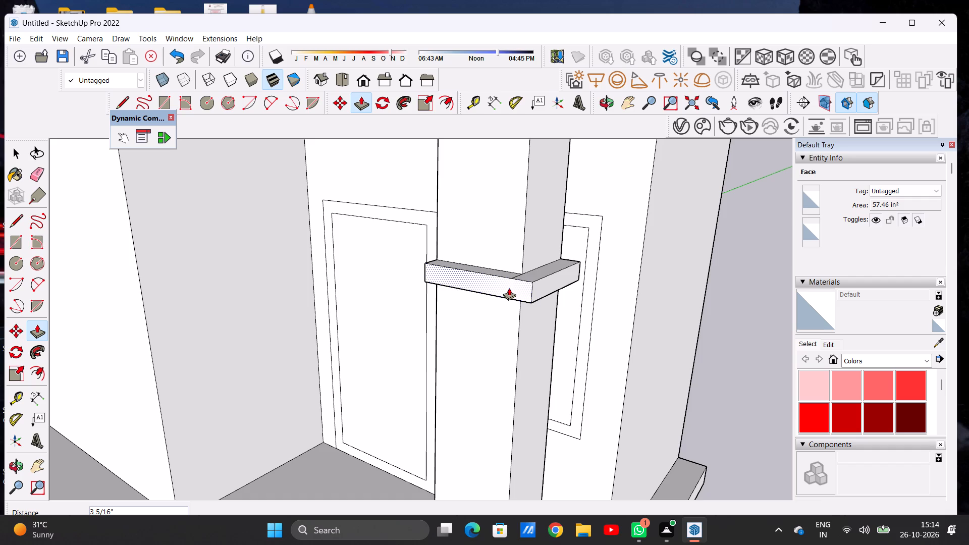
{"action": "left_click", "coordinate": [507, 289]}
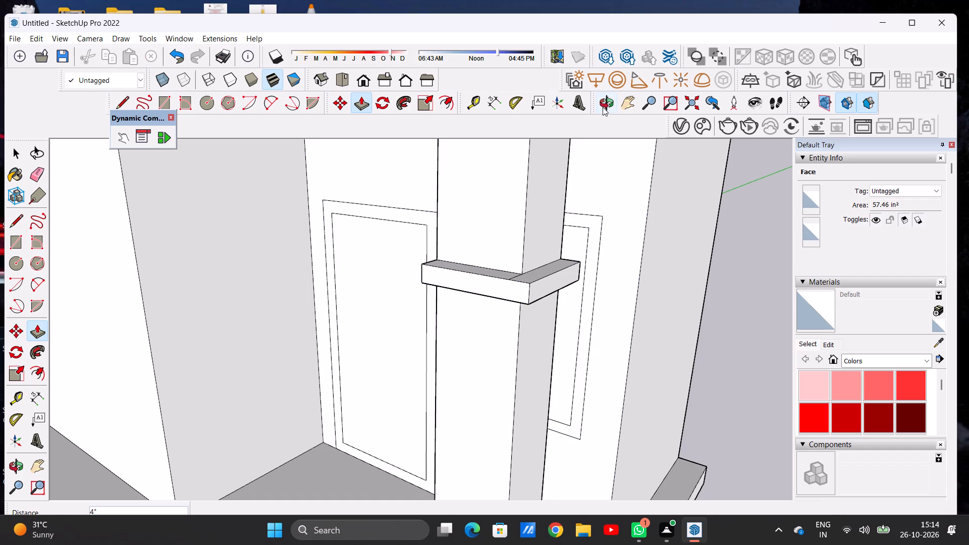
Push/pull the band outward about 2 1/2" on the pillar's inner side face, towards the projecting block.
{"action": "left_click", "coordinate": [603, 106]}
{"action": "left_click_drag", "start_coordinate": [386, 308], "coordinate": [533, 283]}
{"action": "scroll", "coordinate": [435, 298], "scroll_direction": "down", "scroll_amount": 6}
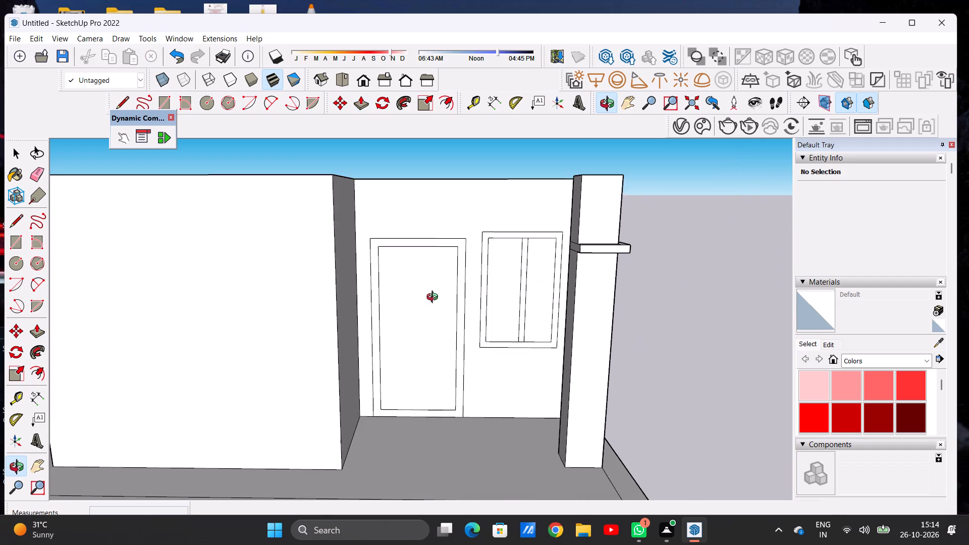
{"action": "left_click_drag", "start_coordinate": [450, 299], "coordinate": [547, 294]}
{"action": "scroll", "coordinate": [582, 256], "scroll_direction": "up", "scroll_amount": 14}
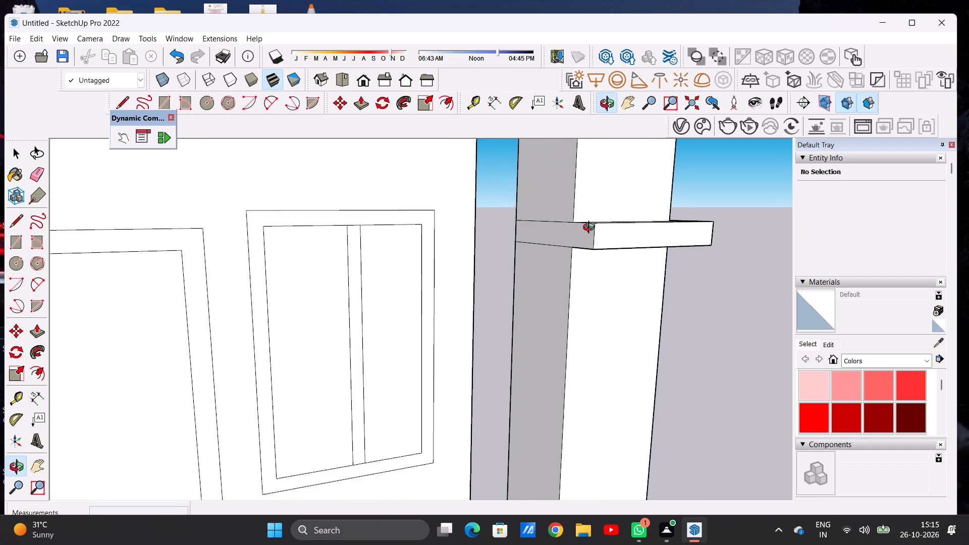
{"action": "scroll", "coordinate": [591, 229], "scroll_direction": "up", "scroll_amount": 3}
{"action": "key", "text": "p"}
{"action": "left_click", "coordinate": [578, 233]}
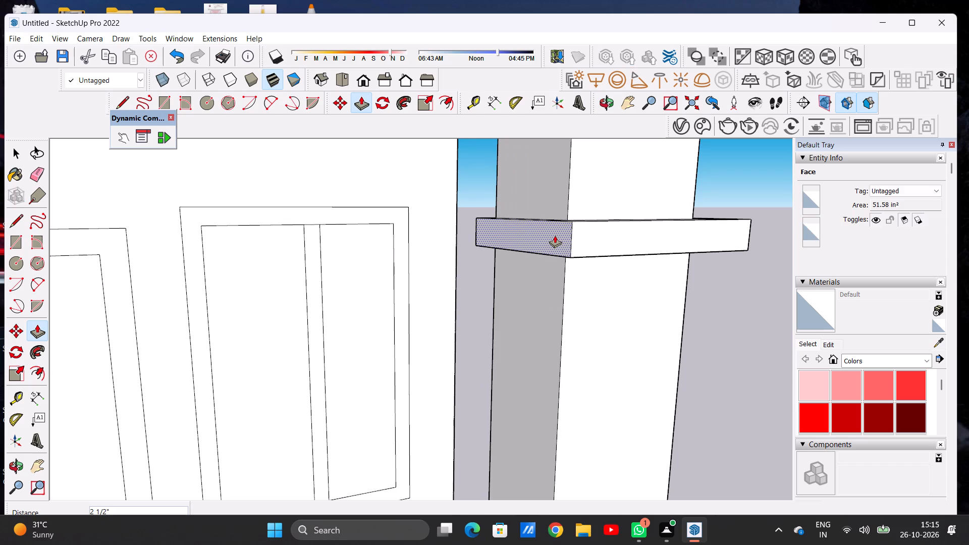
{"action": "left_click", "coordinate": [555, 235]}
{"action": "key", "text": "space"}
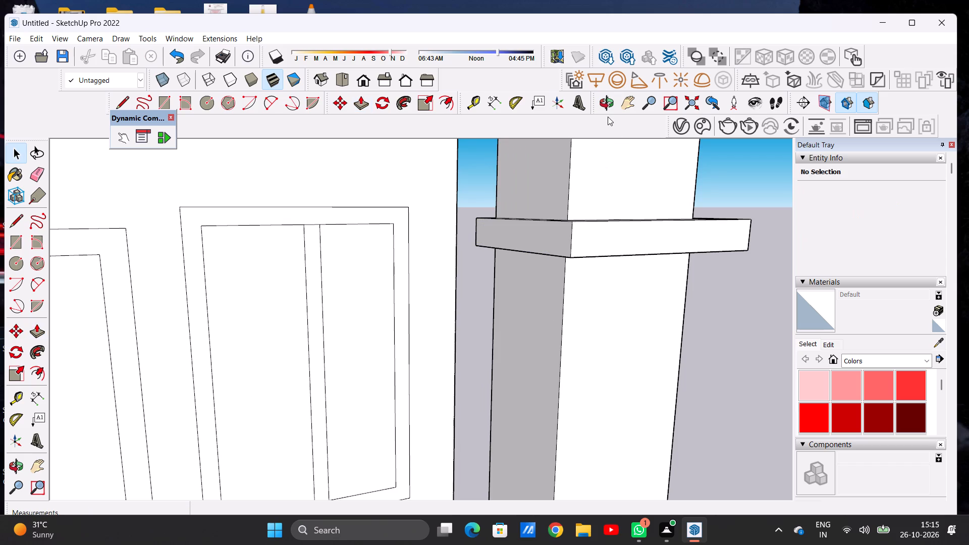
Push/pull the band outward about 3 1/16" on the pillar's back face, facing the window wall.
{"action": "left_click", "coordinate": [608, 117]}
{"action": "left_click", "coordinate": [603, 107]}
{"action": "scroll", "coordinate": [519, 219], "scroll_direction": "down", "scroll_amount": 6}
{"action": "left_click_drag", "start_coordinate": [609, 226], "coordinate": [599, 230]}
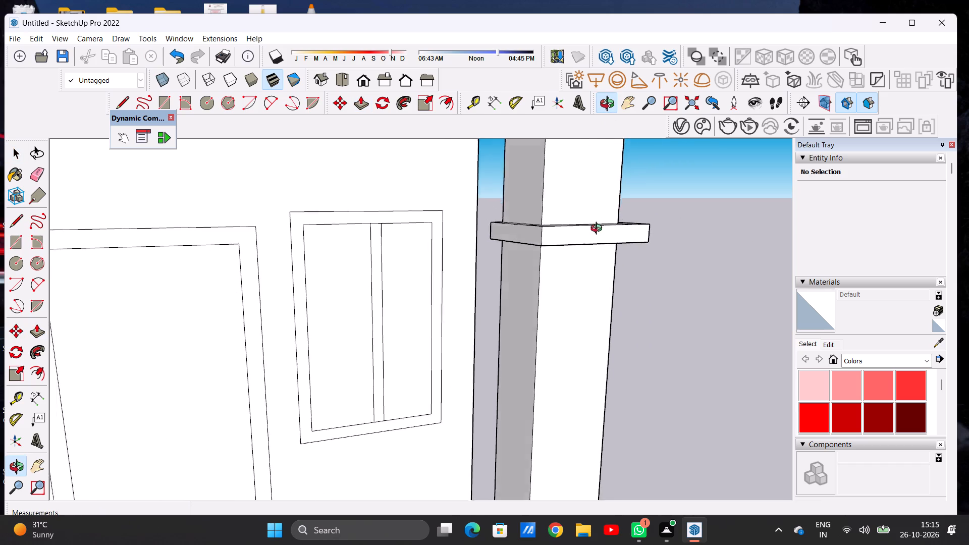
{"action": "left_click_drag", "start_coordinate": [599, 230], "coordinate": [373, 258]}
{"action": "left_click_drag", "start_coordinate": [577, 256], "coordinate": [302, 273]}
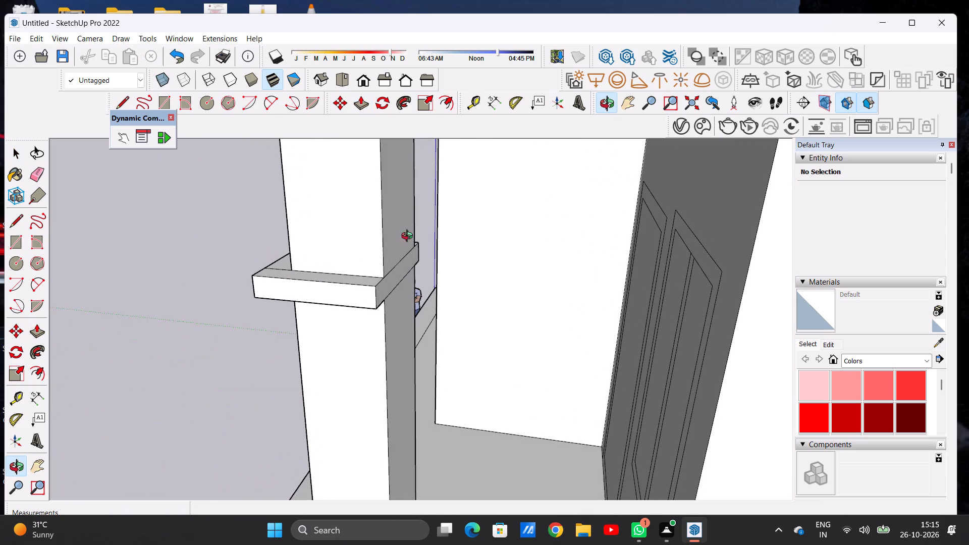
{"action": "scroll", "coordinate": [442, 223], "scroll_direction": "down", "scroll_amount": 5}
{"action": "scroll", "coordinate": [442, 223], "scroll_direction": "up", "scroll_amount": 1}
{"action": "scroll", "coordinate": [442, 223], "scroll_direction": "down", "scroll_amount": 1}
{"action": "scroll", "coordinate": [430, 261], "scroll_direction": "up", "scroll_amount": 5}
{"action": "left_click_drag", "start_coordinate": [414, 255], "coordinate": [401, 291]}
{"action": "scroll", "coordinate": [400, 271], "scroll_direction": "up", "scroll_amount": 4}
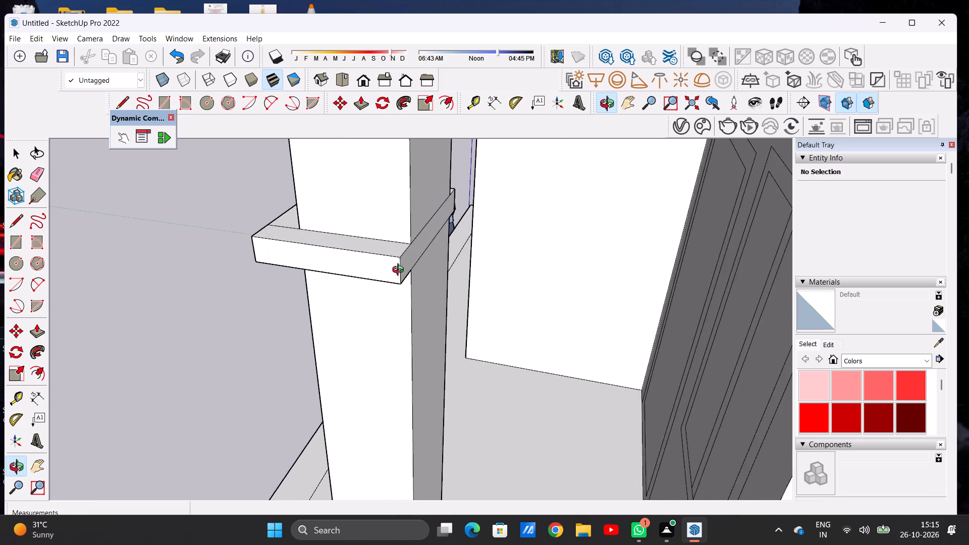
{"action": "scroll", "coordinate": [400, 271], "scroll_direction": "up", "scroll_amount": 3}
{"action": "scroll", "coordinate": [403, 265], "scroll_direction": "down", "scroll_amount": 1}
{"action": "key", "text": "p"}
{"action": "scroll", "coordinate": [415, 263], "scroll_direction": "up", "scroll_amount": 3}
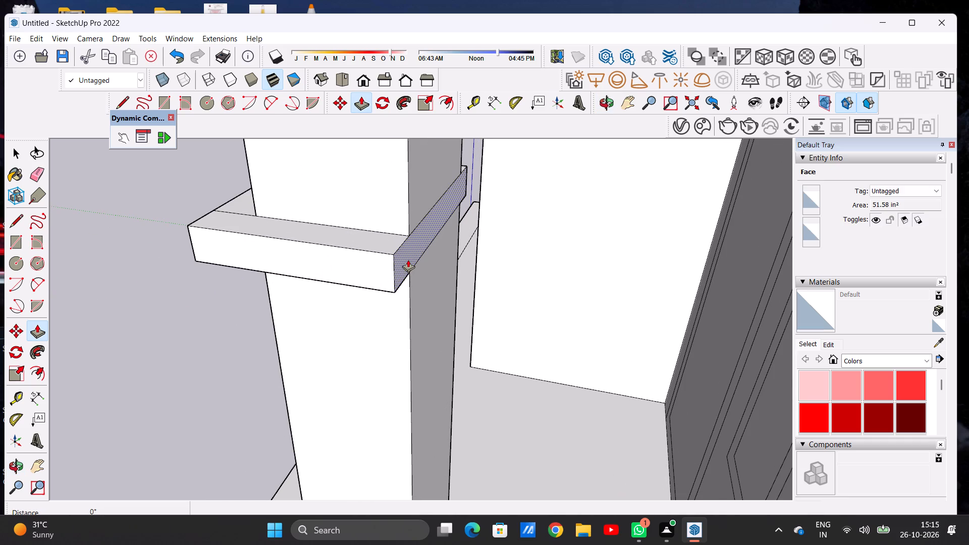
{"action": "left_click", "coordinate": [408, 259]}
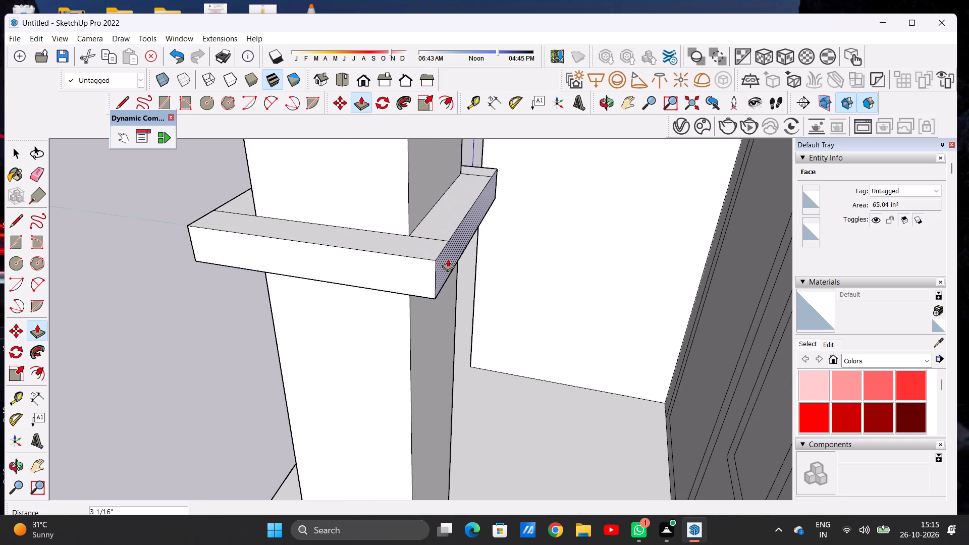
{"action": "left_click", "coordinate": [448, 259]}
{"action": "key", "text": "space"}
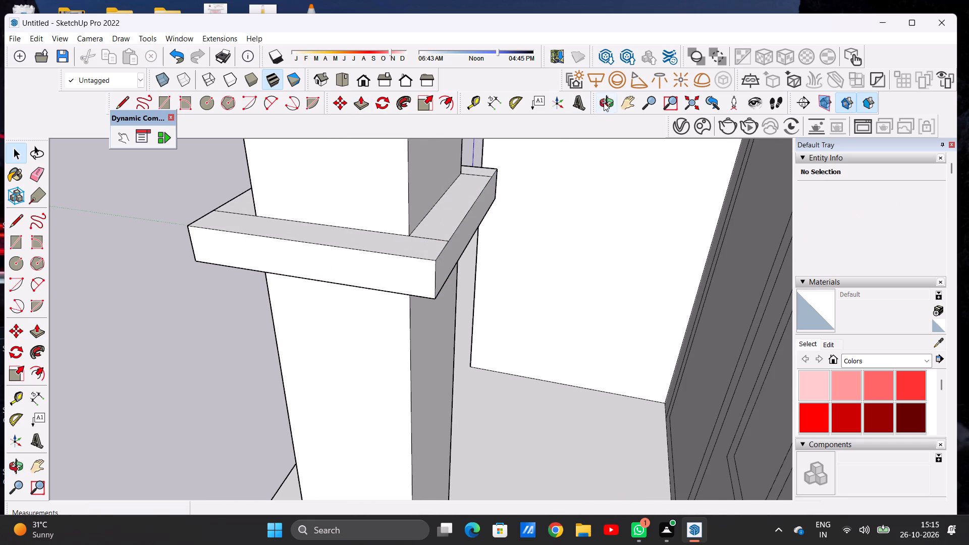
Push/pull the band's inner side face, towards the projecting block, outward by about a further 1 5/16".
{"action": "left_click", "coordinate": [609, 101]}
{"action": "left_click_drag", "start_coordinate": [355, 256], "coordinate": [498, 252]}
{"action": "scroll", "coordinate": [491, 255], "scroll_direction": "down", "scroll_amount": 11}
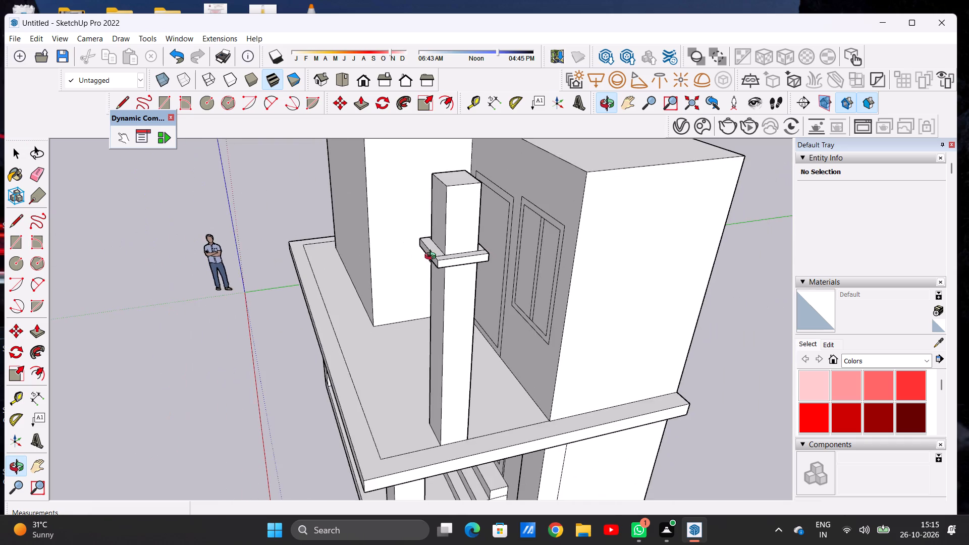
{"action": "left_click_drag", "start_coordinate": [428, 258], "coordinate": [654, 218]}
{"action": "scroll", "coordinate": [527, 205], "scroll_direction": "up", "scroll_amount": 4}
{"action": "scroll", "coordinate": [521, 205], "scroll_direction": "down", "scroll_amount": 1}
{"action": "left_click_drag", "start_coordinate": [487, 220], "coordinate": [630, 220]}
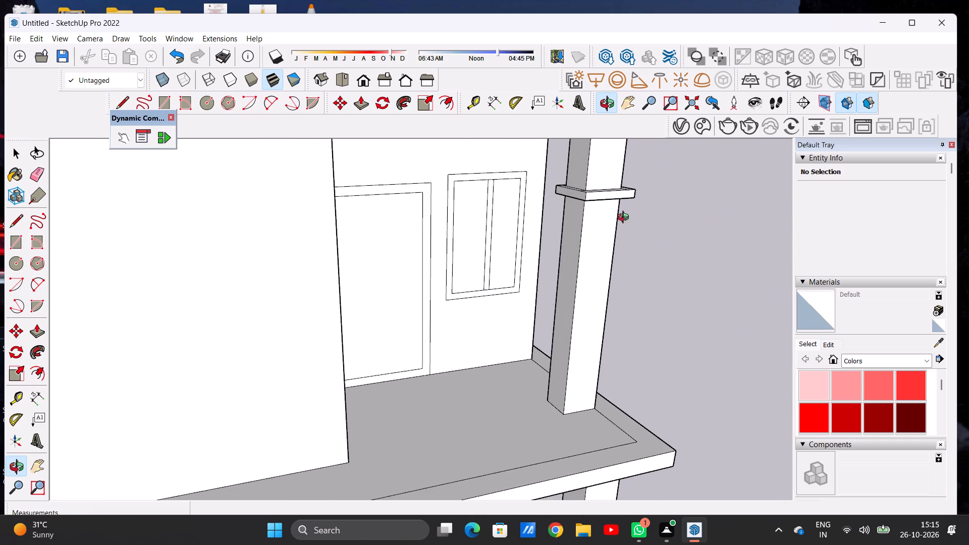
{"action": "scroll", "coordinate": [589, 192], "scroll_direction": "up", "scroll_amount": 7}
{"action": "left_click_drag", "start_coordinate": [601, 214], "coordinate": [473, 174]}
{"action": "scroll", "coordinate": [553, 244], "scroll_direction": "down", "scroll_amount": 16}
{"action": "left_click_drag", "start_coordinate": [527, 238], "coordinate": [575, 294]}
{"action": "scroll", "coordinate": [554, 242], "scroll_direction": "up", "scroll_amount": 4}
{"action": "scroll", "coordinate": [554, 242], "scroll_direction": "down", "scroll_amount": 1}
{"action": "scroll", "coordinate": [555, 277], "scroll_direction": "up", "scroll_amount": 5}
{"action": "left_click_drag", "start_coordinate": [536, 253], "coordinate": [569, 304]}
{"action": "scroll", "coordinate": [578, 292], "scroll_direction": "up", "scroll_amount": 11}
{"action": "scroll", "coordinate": [568, 271], "scroll_direction": "down", "scroll_amount": 1}
{"action": "scroll", "coordinate": [568, 271], "scroll_direction": "up", "scroll_amount": 1}
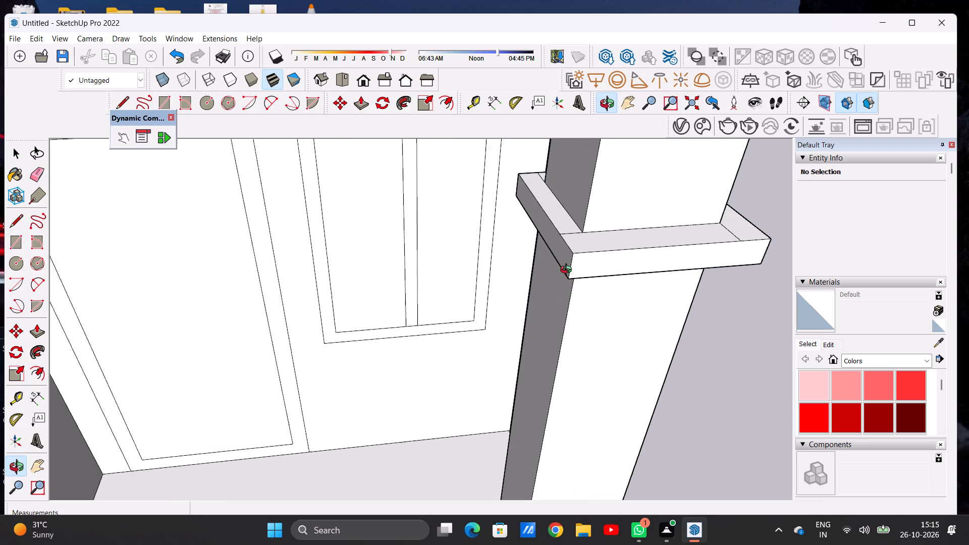
{"action": "scroll", "coordinate": [568, 271], "scroll_direction": "up", "scroll_amount": 2}
{"action": "key", "text": "p"}
{"action": "left_click", "coordinate": [569, 266]}
{"action": "left_click", "coordinate": [555, 264]}
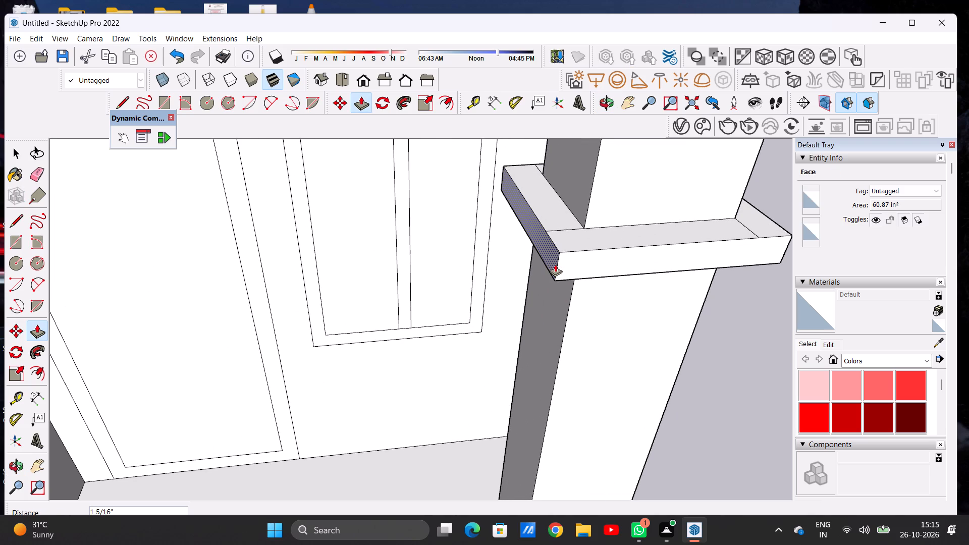
{"action": "key", "text": "space"}
Examine the whole villa elevation with the banded terrace pillar from above, from the front and from the pillar corner.
{"action": "scroll", "coordinate": [513, 264], "scroll_direction": "down", "scroll_amount": 14}
{"action": "scroll", "coordinate": [541, 217], "scroll_direction": "down", "scroll_amount": 3}
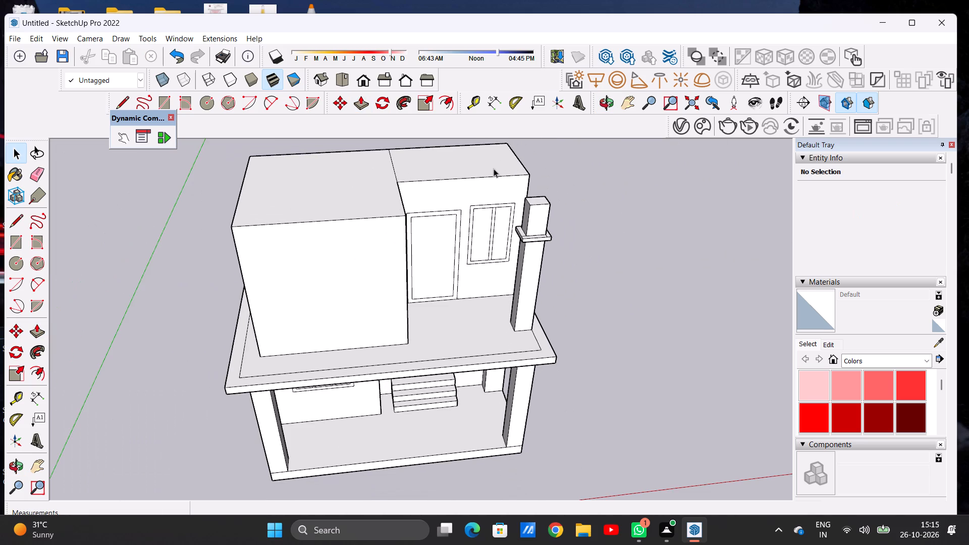
{"action": "left_click", "coordinate": [600, 107]}
{"action": "left_click_drag", "start_coordinate": [552, 287], "coordinate": [507, 176]}
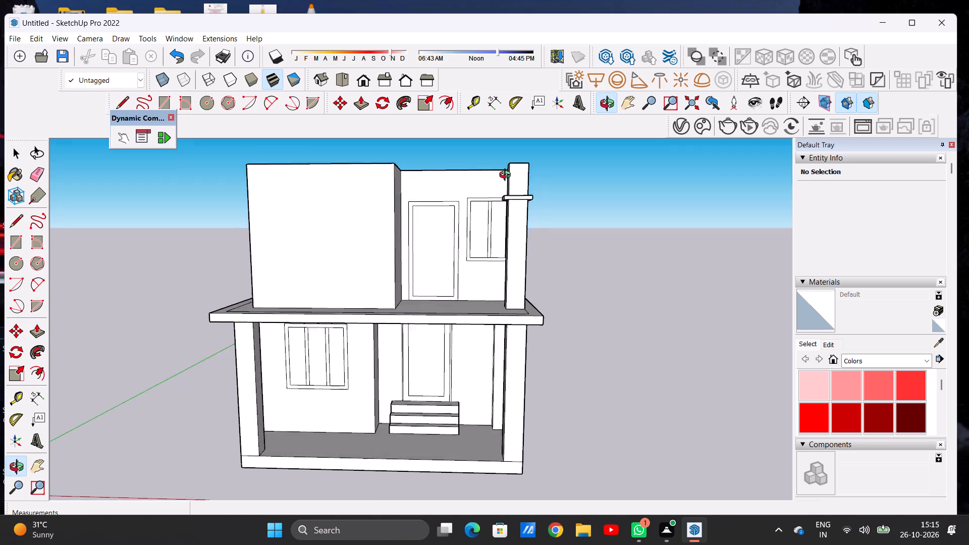
{"action": "left_click_drag", "start_coordinate": [507, 176], "coordinate": [503, 209]}
{"action": "scroll", "coordinate": [526, 250], "scroll_direction": "down", "scroll_amount": 7}
{"action": "scroll", "coordinate": [531, 232], "scroll_direction": "up", "scroll_amount": 5}
{"action": "scroll", "coordinate": [531, 232], "scroll_direction": "down", "scroll_amount": 1}
{"action": "scroll", "coordinate": [531, 232], "scroll_direction": "up", "scroll_amount": 1}
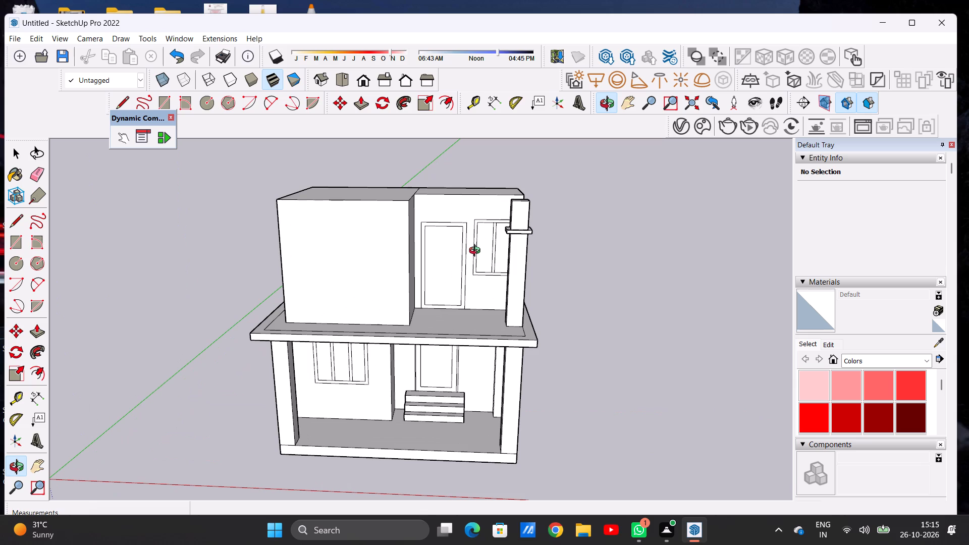
{"action": "scroll", "coordinate": [466, 257], "scroll_direction": "down", "scroll_amount": 7}
{"action": "scroll", "coordinate": [493, 250], "scroll_direction": "up", "scroll_amount": 3}
{"action": "scroll", "coordinate": [493, 250], "scroll_direction": "down", "scroll_amount": 1}
{"action": "scroll", "coordinate": [493, 250], "scroll_direction": "up", "scroll_amount": 3}
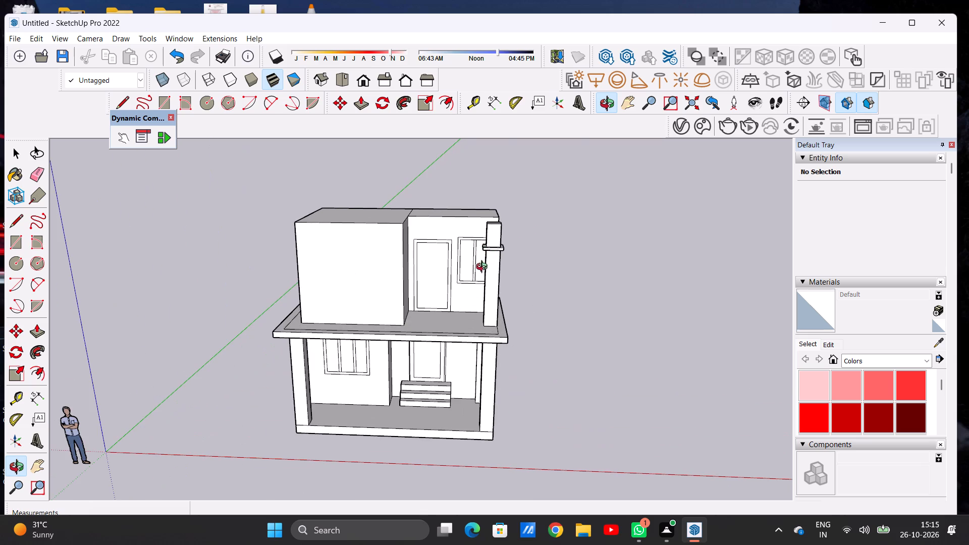
{"action": "scroll", "coordinate": [490, 286], "scroll_direction": "up", "scroll_amount": 4}
{"action": "left_click_drag", "start_coordinate": [491, 288], "coordinate": [496, 233]}
{"action": "left_click_drag", "start_coordinate": [556, 234], "coordinate": [433, 231]}
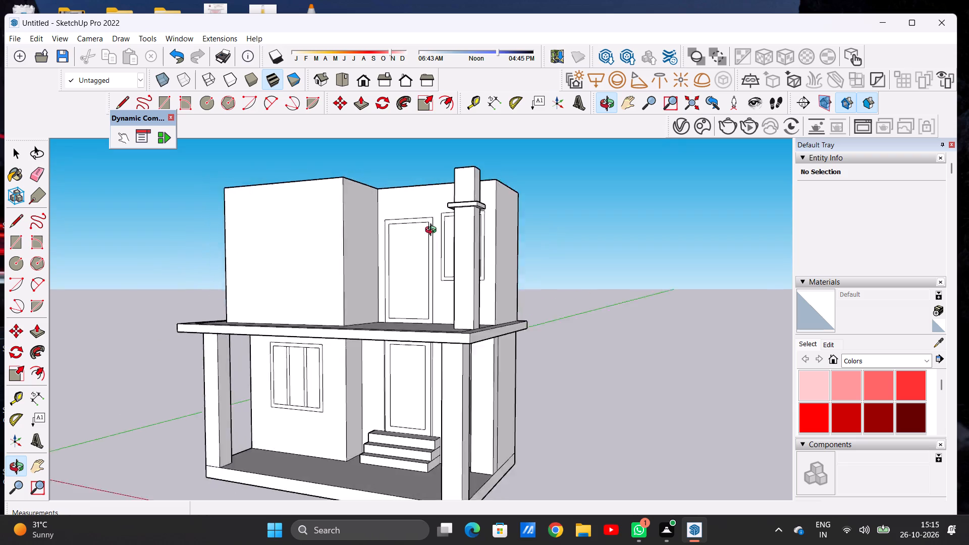
Examine the whole villa front elevation, both near and far, around the plain projecting first-floor block and the banded terrace pillar.
{"action": "left_click_drag", "start_coordinate": [433, 231], "coordinate": [503, 248]}
{"action": "left_click_drag", "start_coordinate": [338, 249], "coordinate": [343, 253]}
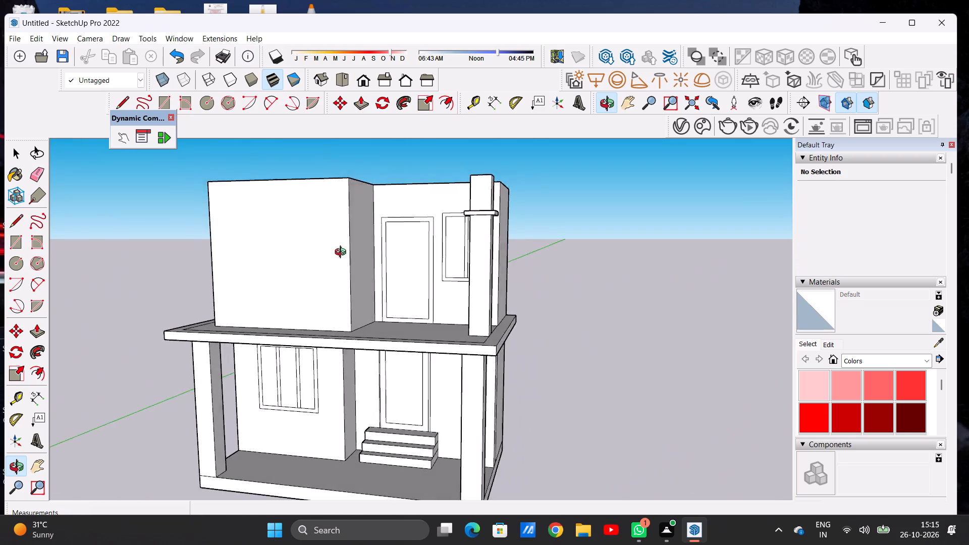
{"action": "left_click_drag", "start_coordinate": [343, 253], "coordinate": [383, 268]}
{"action": "scroll", "coordinate": [529, 271], "scroll_direction": "down", "scroll_amount": 6}
{"action": "scroll", "coordinate": [400, 270], "scroll_direction": "down", "scroll_amount": 1}
{"action": "scroll", "coordinate": [400, 270], "scroll_direction": "up", "scroll_amount": 2}
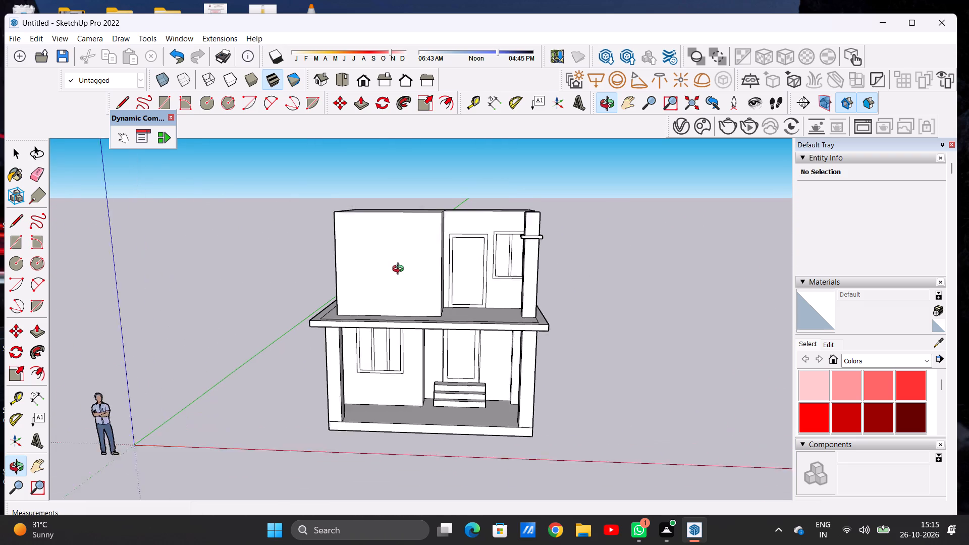
{"action": "scroll", "coordinate": [400, 270], "scroll_direction": "up", "scroll_amount": 3}
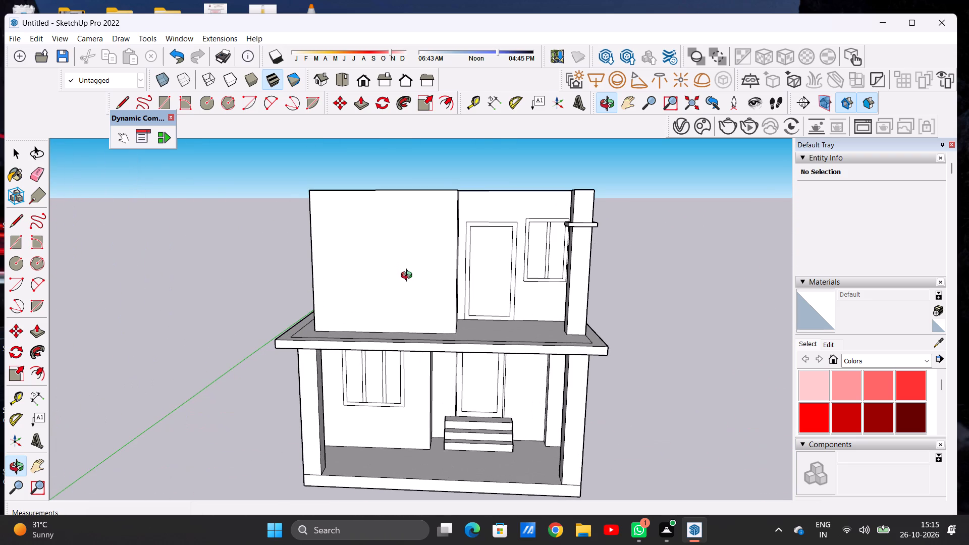
{"action": "scroll", "coordinate": [381, 281], "scroll_direction": "down", "scroll_amount": 6}
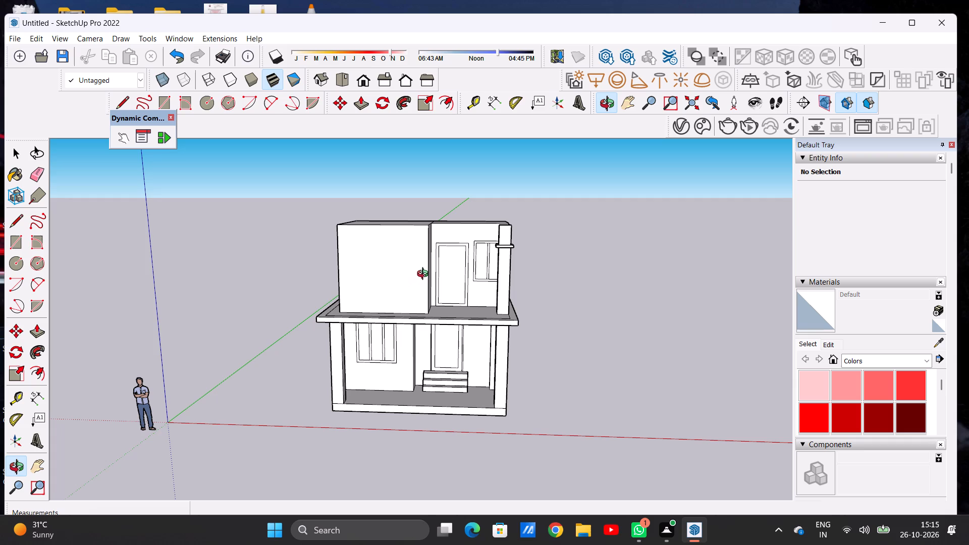
{"action": "left_click_drag", "start_coordinate": [418, 278], "coordinate": [431, 260]}
{"action": "scroll", "coordinate": [431, 260], "scroll_direction": "up", "scroll_amount": 2}
{"action": "scroll", "coordinate": [431, 260], "scroll_direction": "down", "scroll_amount": 1}
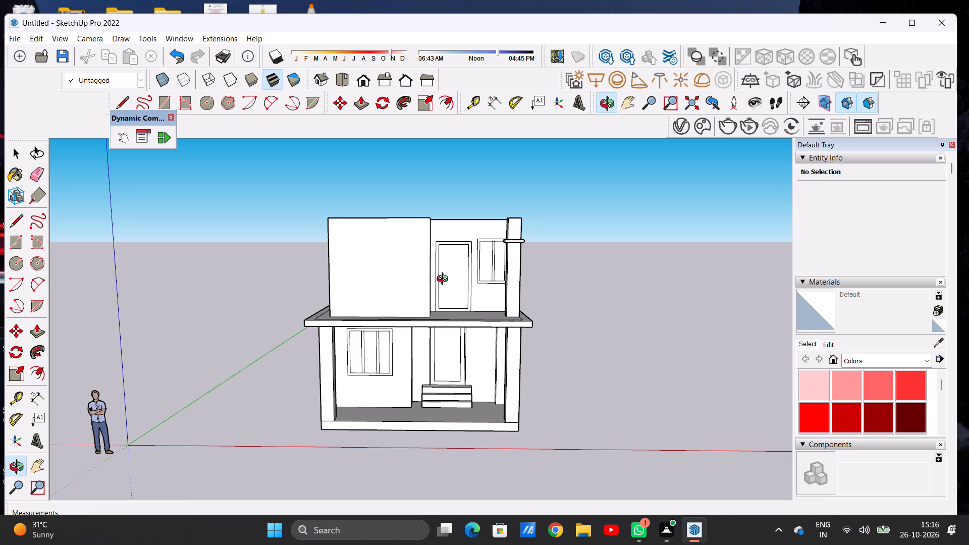
{"action": "scroll", "coordinate": [445, 280], "scroll_direction": "down", "scroll_amount": 3}
{"action": "scroll", "coordinate": [364, 286], "scroll_direction": "down", "scroll_amount": 3}
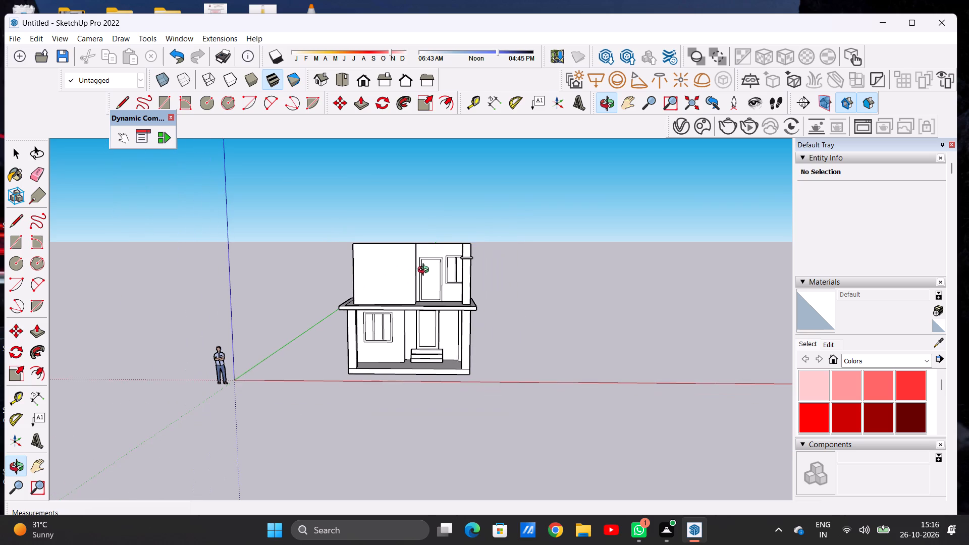
{"action": "scroll", "coordinate": [411, 278], "scroll_direction": "up", "scroll_amount": 6}
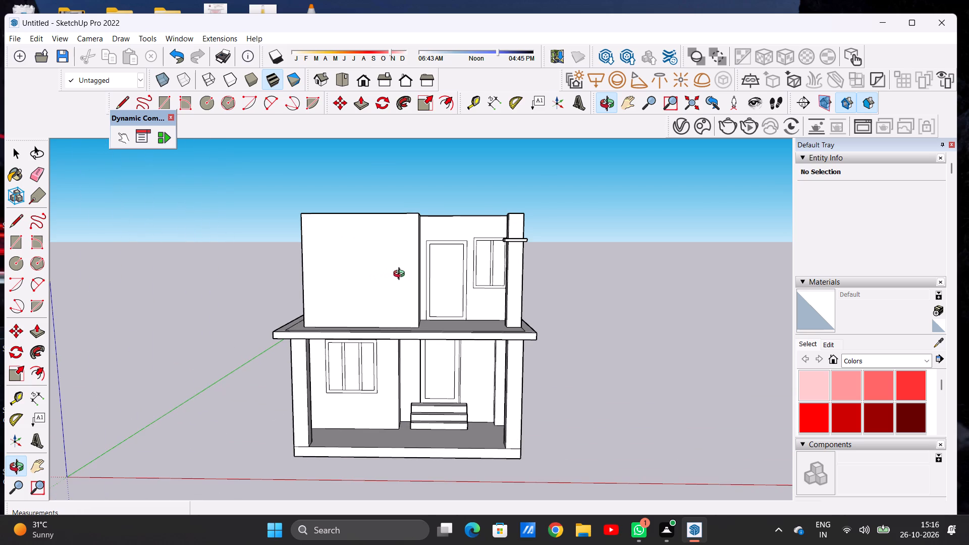
{"action": "scroll", "coordinate": [401, 275], "scroll_direction": "down", "scroll_amount": 2}
{"action": "left_click_drag", "start_coordinate": [396, 275], "coordinate": [400, 268]}
{"action": "scroll", "coordinate": [413, 266], "scroll_direction": "up", "scroll_amount": 2}
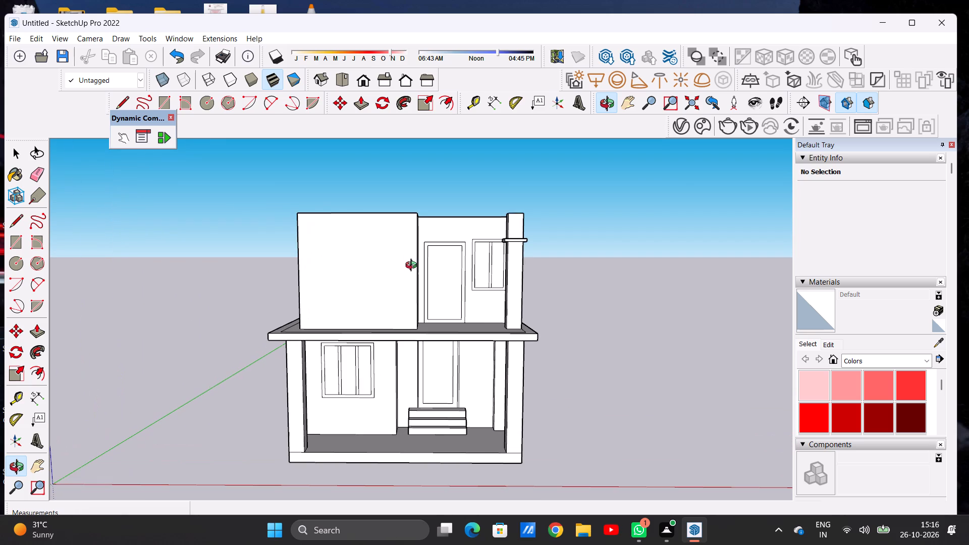
Draw a full-height vertical line, 10' long, down the first-floor projecting block's front face near its inner corner beside the door.
{"action": "key", "text": "l"}
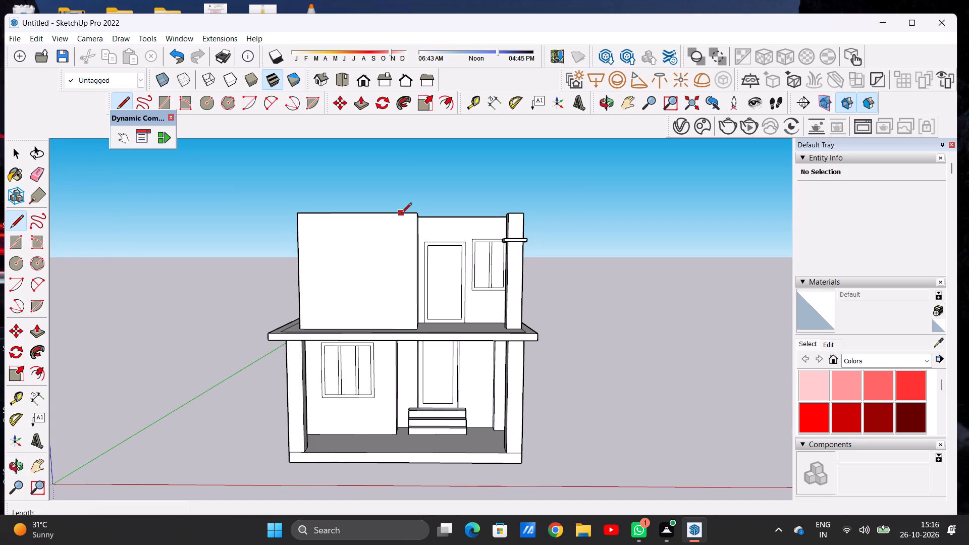
{"action": "left_click", "coordinate": [401, 214]}
{"action": "left_click", "coordinate": [397, 328]}
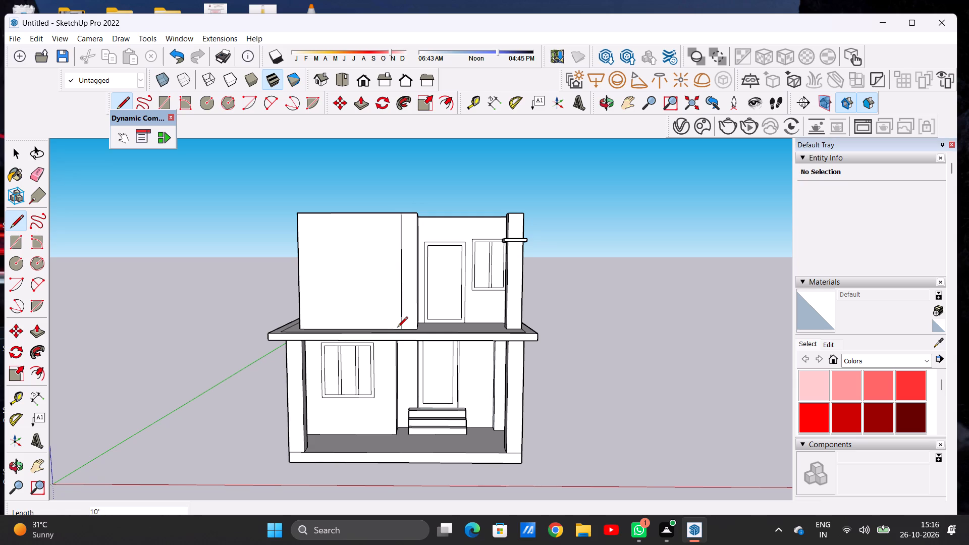
{"action": "key", "text": "space"}
Move the vertical line on the projecting block's front face about 3 15/16" horizontally towards the inner corner.
{"action": "scroll", "coordinate": [404, 325], "scroll_direction": "up", "scroll_amount": 13}
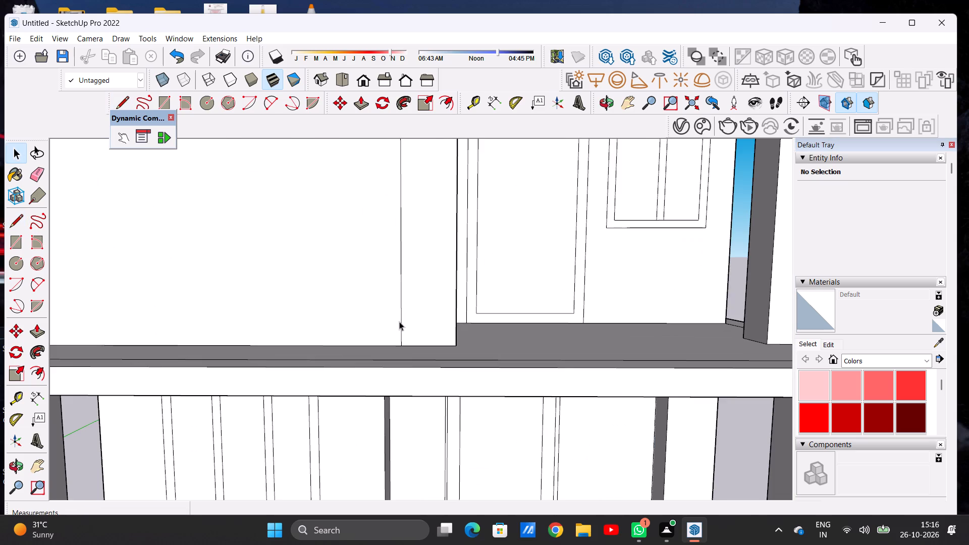
{"action": "left_click", "coordinate": [399, 321]}
{"action": "scroll", "coordinate": [399, 321], "scroll_direction": "down", "scroll_amount": 7}
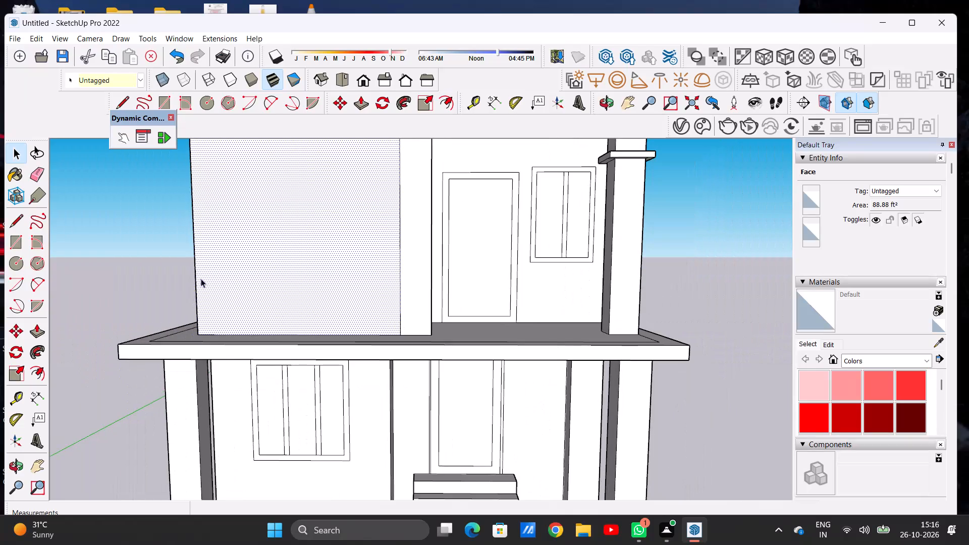
{"action": "left_click", "coordinate": [191, 274]}
{"action": "scroll", "coordinate": [406, 326], "scroll_direction": "up", "scroll_amount": 11}
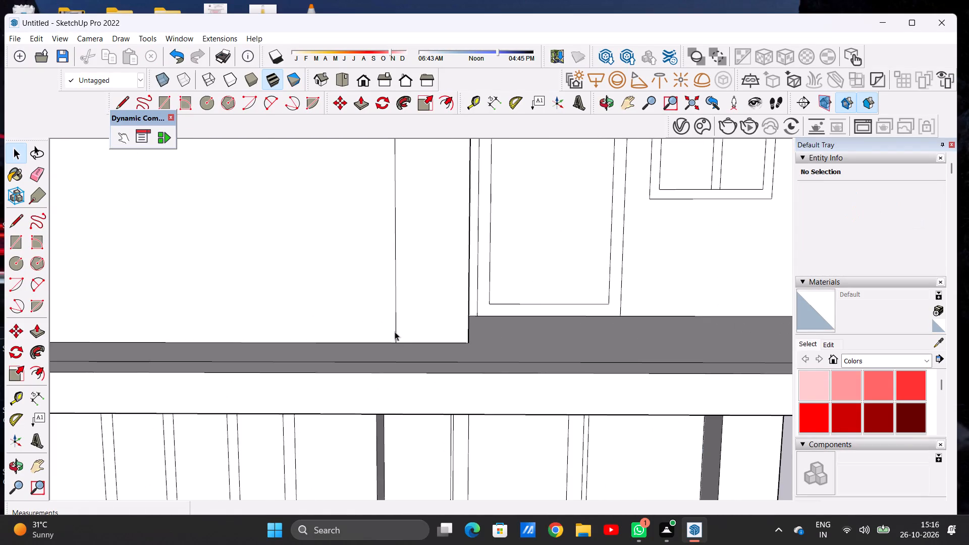
{"action": "left_click", "coordinate": [395, 332]}
{"action": "key", "text": "m"}
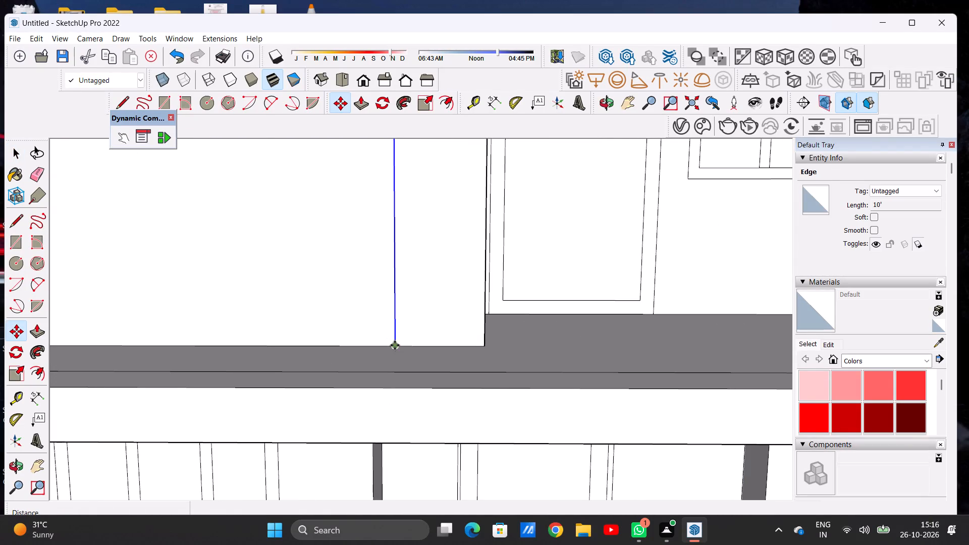
{"action": "left_click", "coordinate": [395, 345]}
{"action": "left_click", "coordinate": [417, 346]}
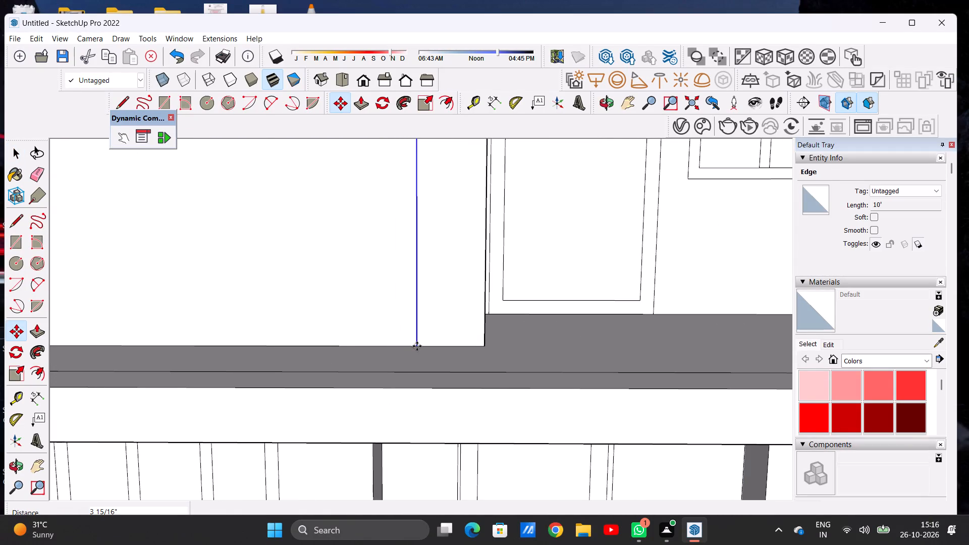
{"action": "key", "text": "space"}
{"action": "scroll", "coordinate": [444, 302], "scroll_direction": "down", "scroll_amount": 20}
{"action": "scroll", "coordinate": [444, 302], "scroll_direction": "down", "scroll_amount": 1}
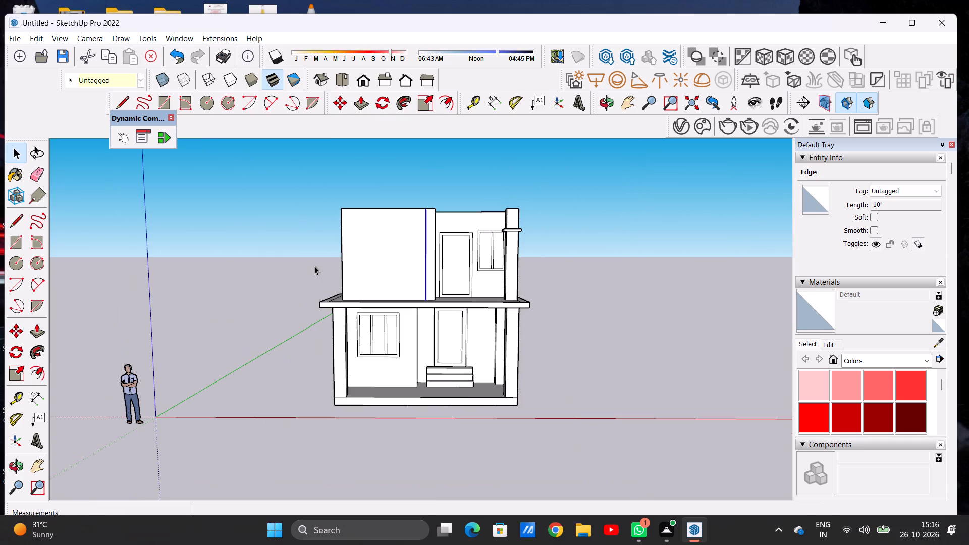
{"action": "left_click", "coordinate": [314, 266]}
Examine the front elevation with the vertical line on the projecting block, comparing it with the door, window and pillar.
{"action": "scroll", "coordinate": [432, 230], "scroll_direction": "up", "scroll_amount": 5}
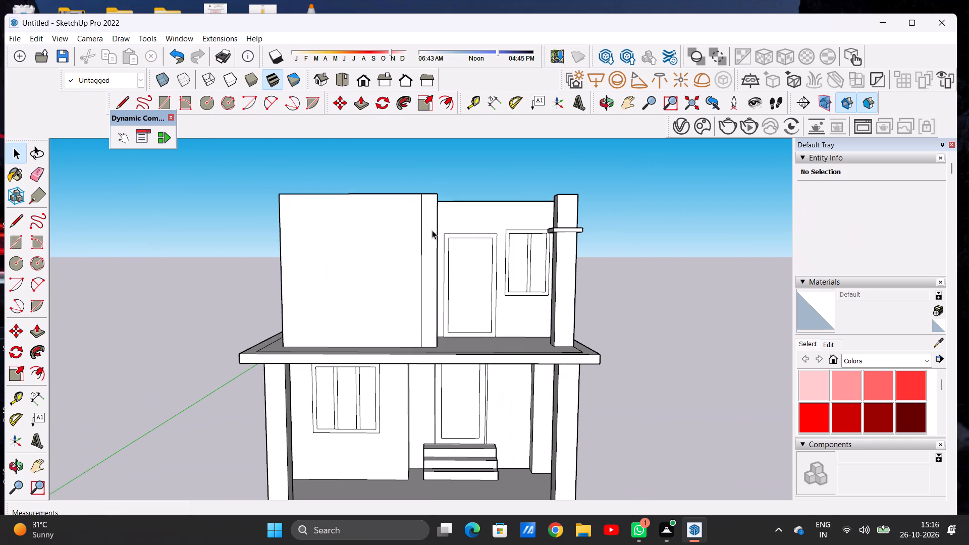
{"action": "scroll", "coordinate": [429, 231], "scroll_direction": "down", "scroll_amount": 5}
{"action": "scroll", "coordinate": [453, 235], "scroll_direction": "up", "scroll_amount": 2}
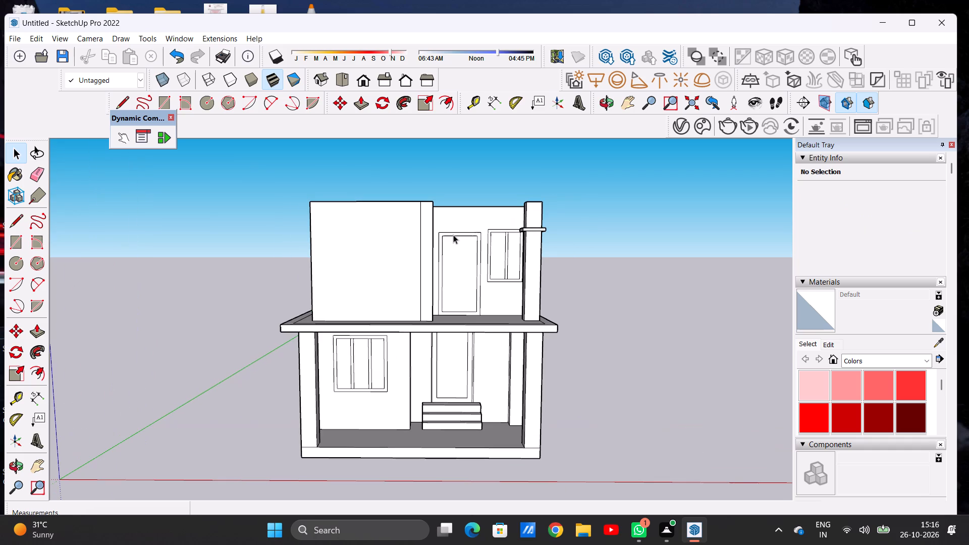
{"action": "scroll", "coordinate": [453, 235], "scroll_direction": "up", "scroll_amount": 3}
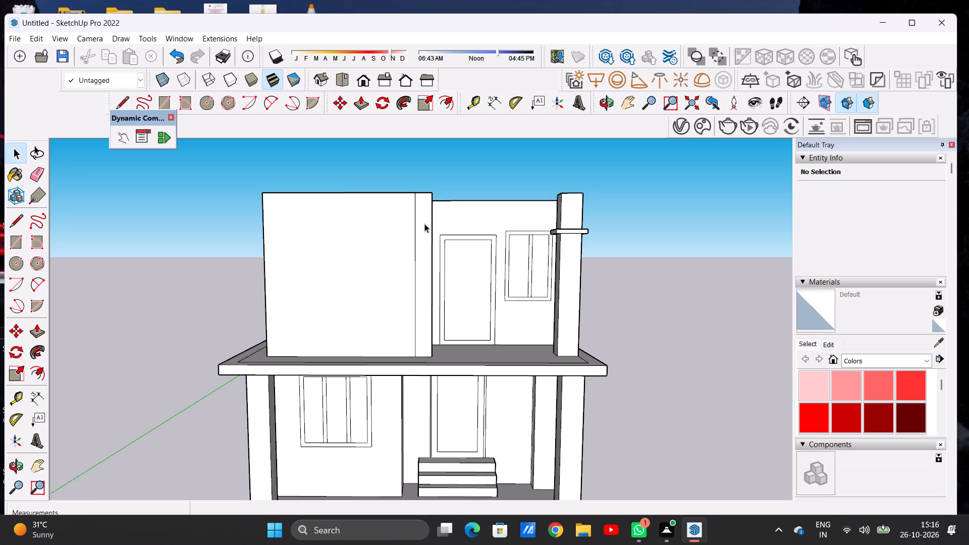
{"action": "scroll", "coordinate": [485, 241], "scroll_direction": "down", "scroll_amount": 1}
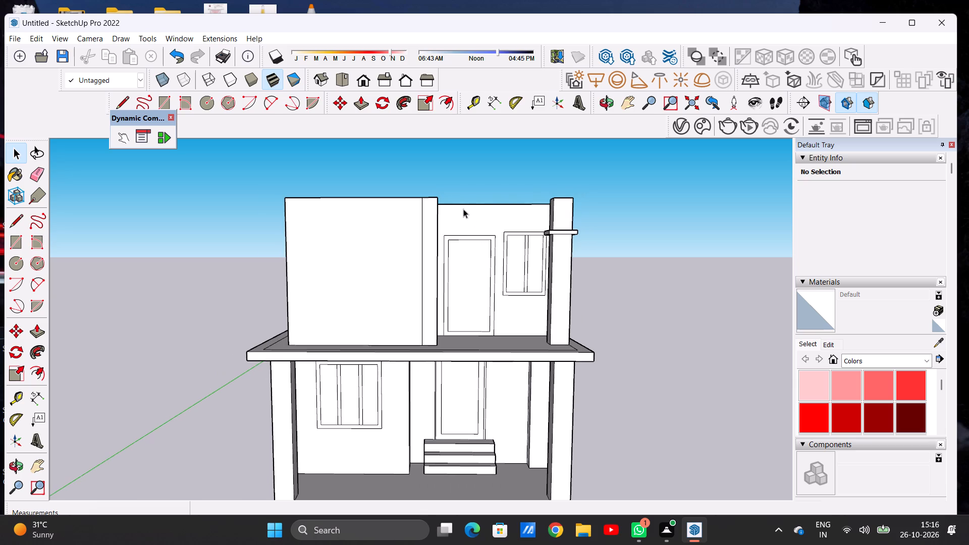
{"action": "scroll", "coordinate": [501, 213], "scroll_direction": "up", "scroll_amount": 1}
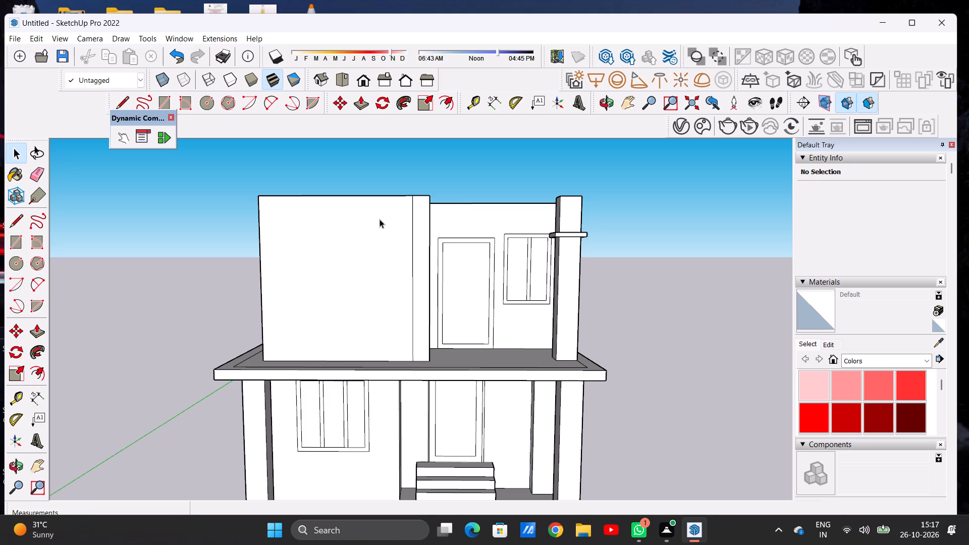
{"action": "scroll", "coordinate": [410, 196], "scroll_direction": "down", "scroll_amount": 5}
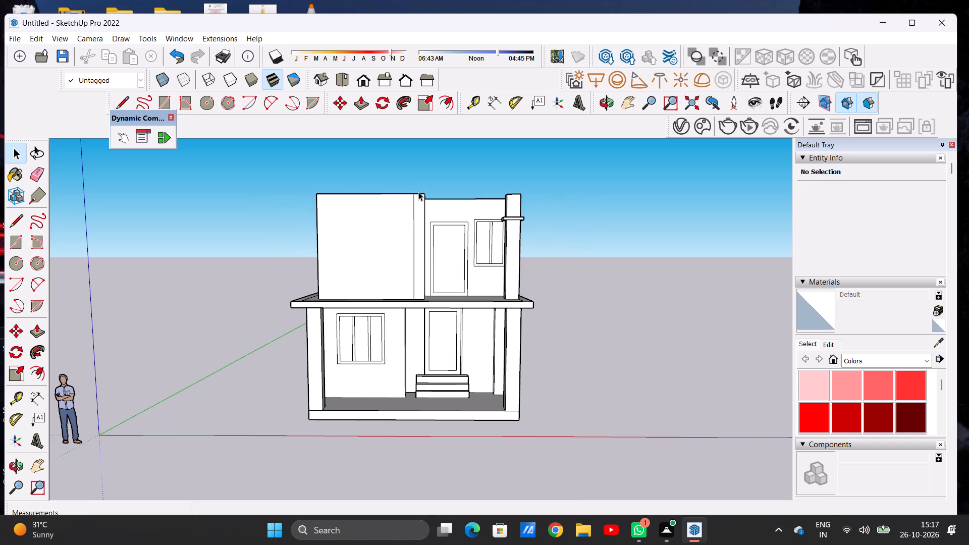
Draw a second full-height vertical line on the projecting block's front face, a short distance from the first, away from the inner corner.
{"action": "scroll", "coordinate": [414, 223], "scroll_direction": "up", "scroll_amount": 3}
{"action": "key", "text": "l"}
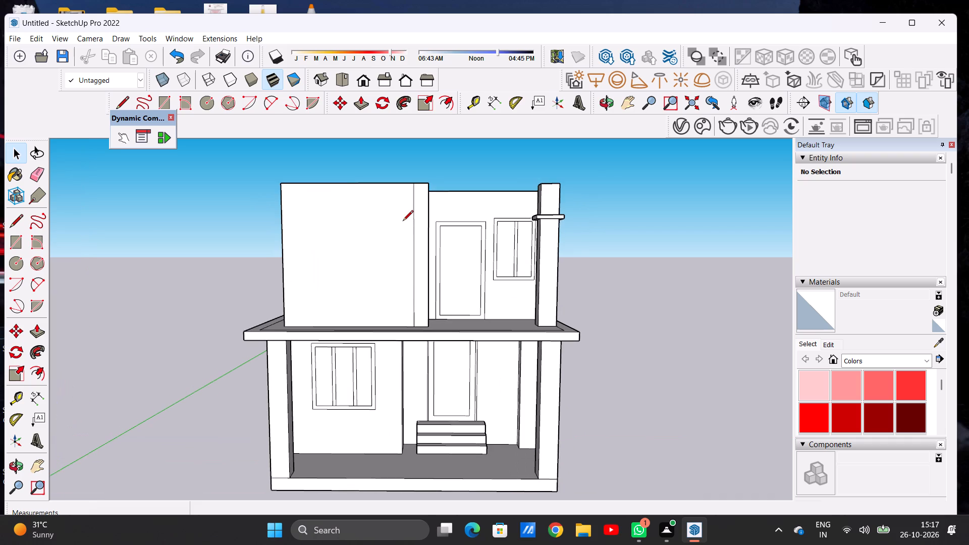
{"action": "scroll", "coordinate": [403, 222], "scroll_direction": "up", "scroll_amount": 3}
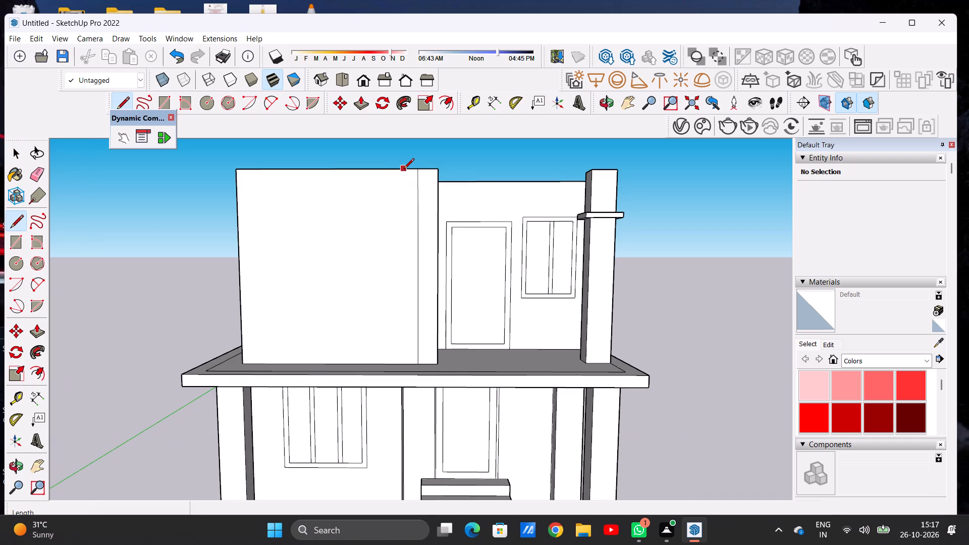
{"action": "left_click", "coordinate": [404, 170]}
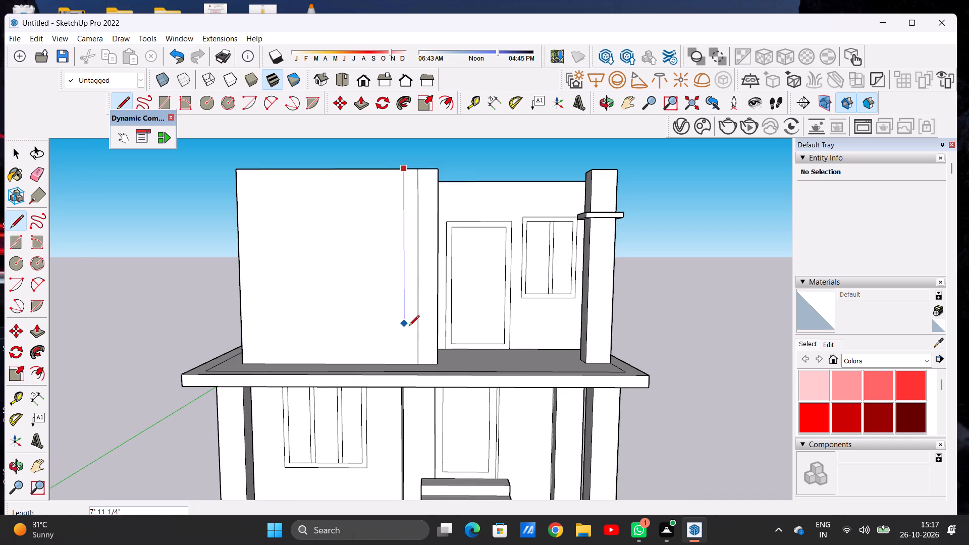
{"action": "left_click", "coordinate": [407, 363]}
{"action": "key", "text": "space"}
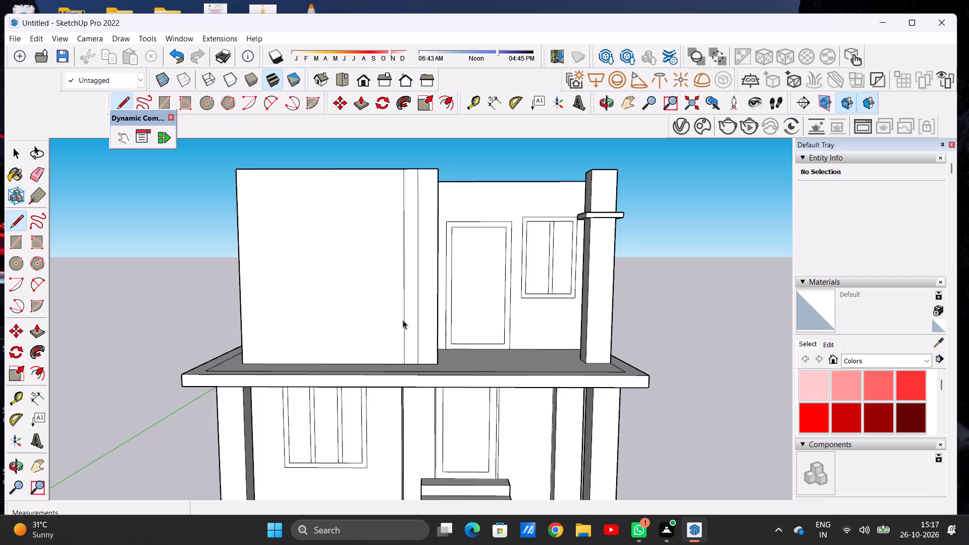
Push/pull the roof face of the recessed first-floor door-and-window block upward 6".
{"action": "scroll", "coordinate": [362, 284], "scroll_direction": "down", "scroll_amount": 4}
{"action": "scroll", "coordinate": [423, 221], "scroll_direction": "up", "scroll_amount": 5}
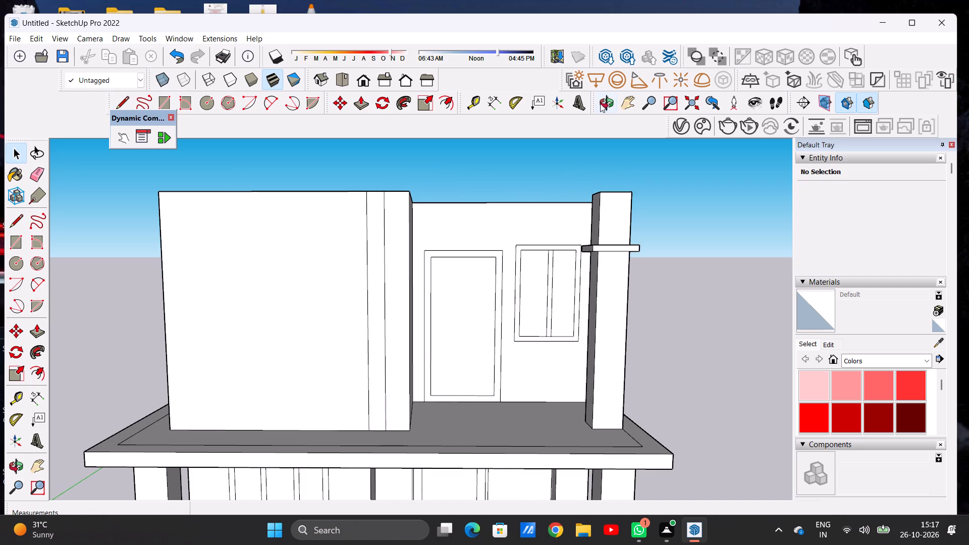
{"action": "left_click", "coordinate": [604, 103]}
{"action": "left_click_drag", "start_coordinate": [495, 241], "coordinate": [362, 376]}
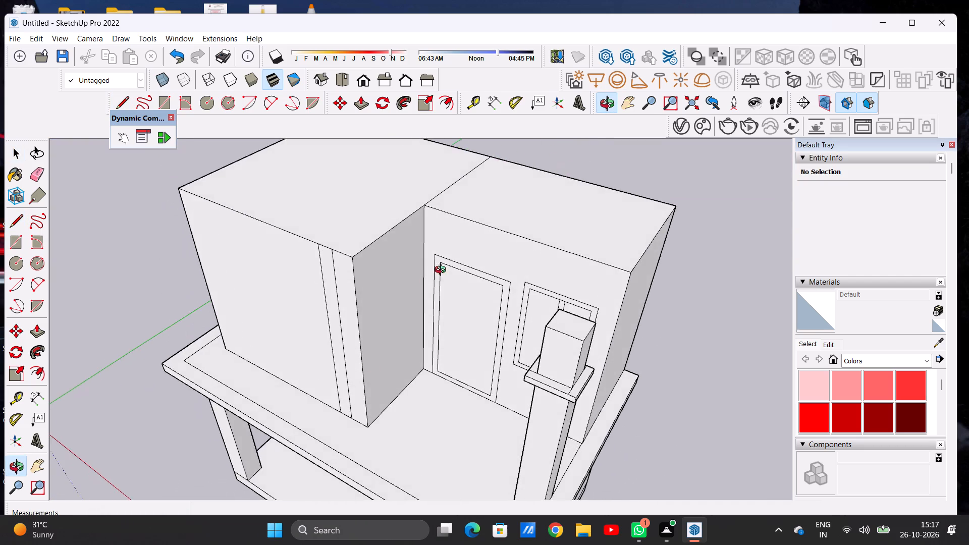
{"action": "scroll", "coordinate": [443, 271], "scroll_direction": "down", "scroll_amount": 8}
{"action": "left_click_drag", "start_coordinate": [445, 280], "coordinate": [447, 358]}
{"action": "scroll", "coordinate": [521, 287], "scroll_direction": "up", "scroll_amount": 2}
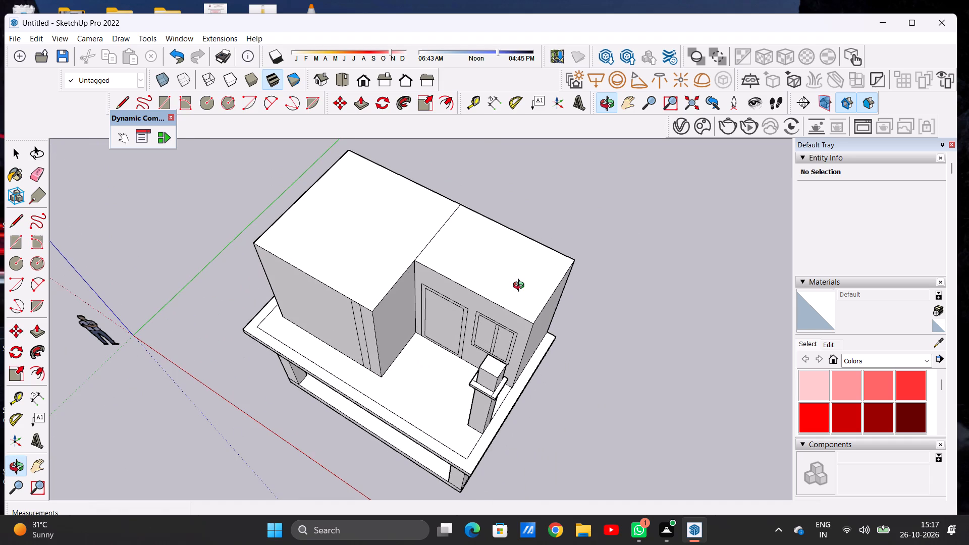
{"action": "key", "text": "space"}
{"action": "type", "text": "P"}
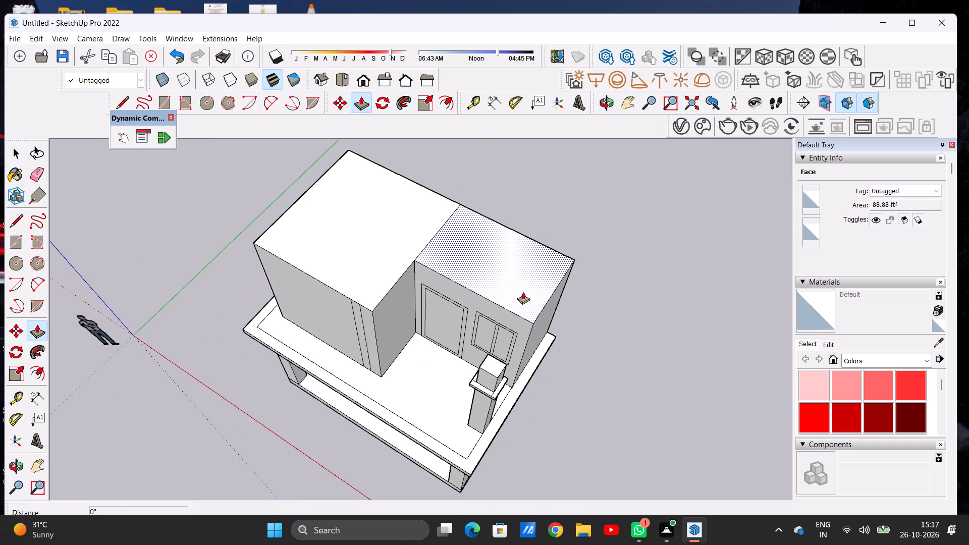
{"action": "left_click", "coordinate": [523, 292]}
{"action": "scroll", "coordinate": [530, 293], "scroll_direction": "down", "scroll_amount": 5}
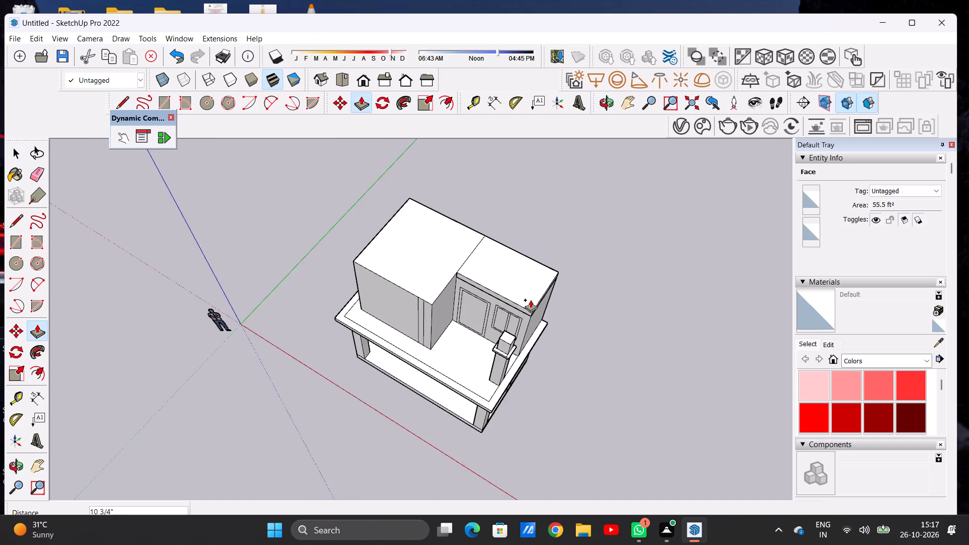
{"action": "scroll", "coordinate": [530, 300], "scroll_direction": "up", "scroll_amount": 12}
{"action": "scroll", "coordinate": [527, 294], "scroll_direction": "down", "scroll_amount": 1}
{"action": "scroll", "coordinate": [525, 292], "scroll_direction": "up", "scroll_amount": 7}
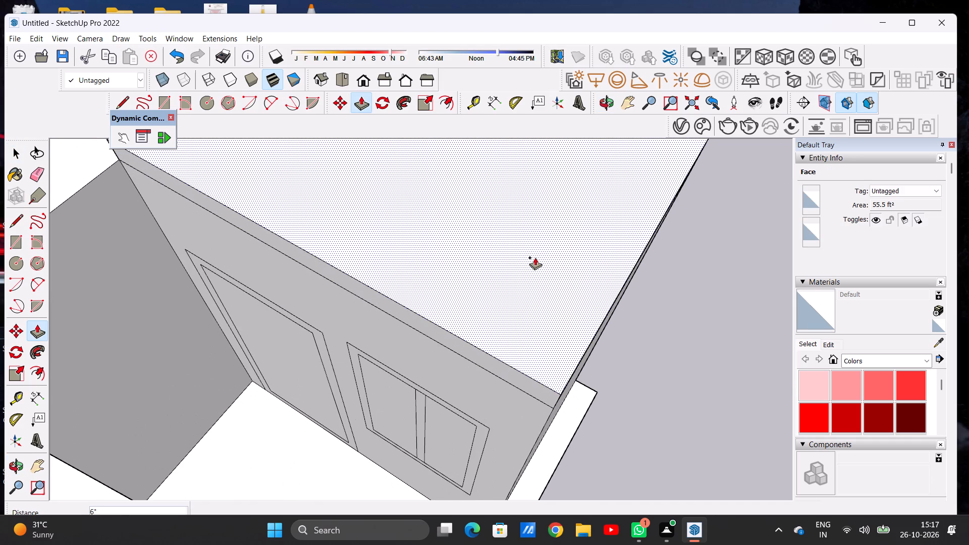
{"action": "left_click", "coordinate": [535, 257]}
{"action": "key", "text": "space"}
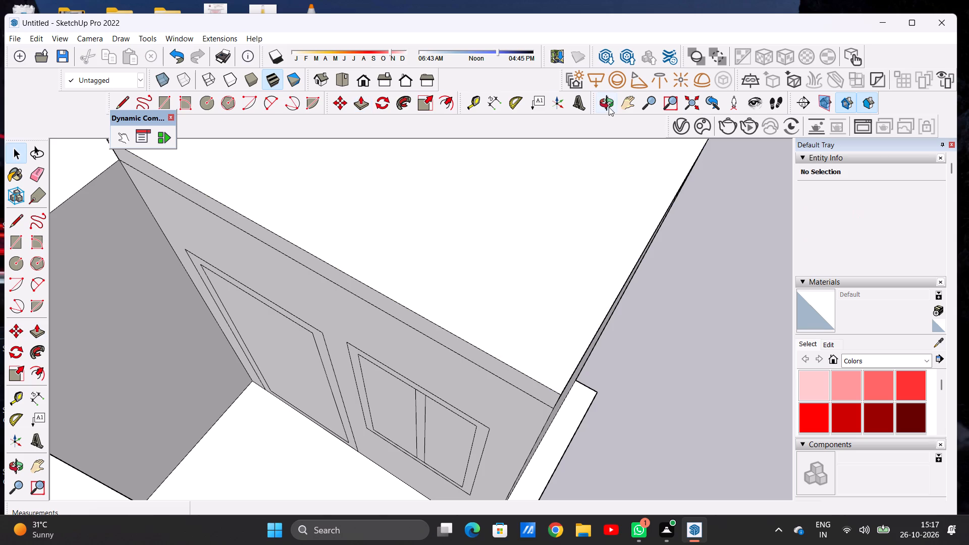
{"action": "left_click", "coordinate": [609, 107]}
{"action": "left_click_drag", "start_coordinate": [533, 432], "coordinate": [577, 306]}
{"action": "scroll", "coordinate": [543, 359], "scroll_direction": "down", "scroll_amount": 10}
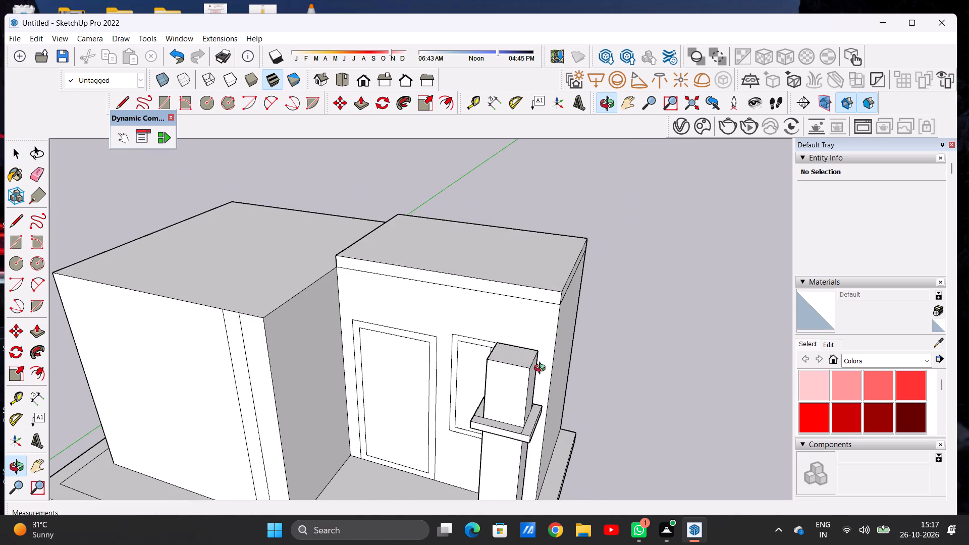
Examine the raised roof edge of the recessed door-and-window block from the front and the outer corner.
{"action": "left_click_drag", "start_coordinate": [562, 333], "coordinate": [556, 331]}
{"action": "left_click_drag", "start_coordinate": [548, 325], "coordinate": [506, 314]}
{"action": "scroll", "coordinate": [520, 311], "scroll_direction": "up", "scroll_amount": 3}
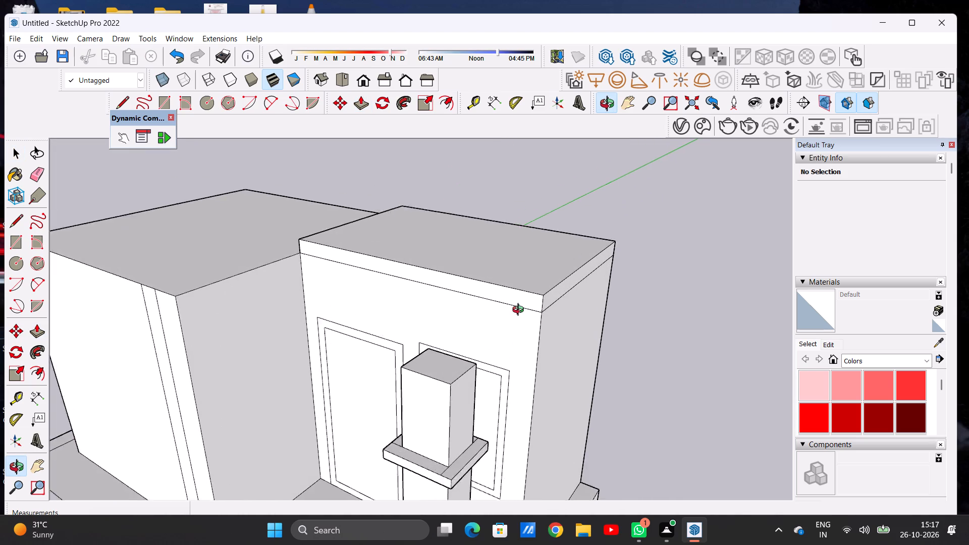
{"action": "scroll", "coordinate": [520, 311], "scroll_direction": "up", "scroll_amount": 3}
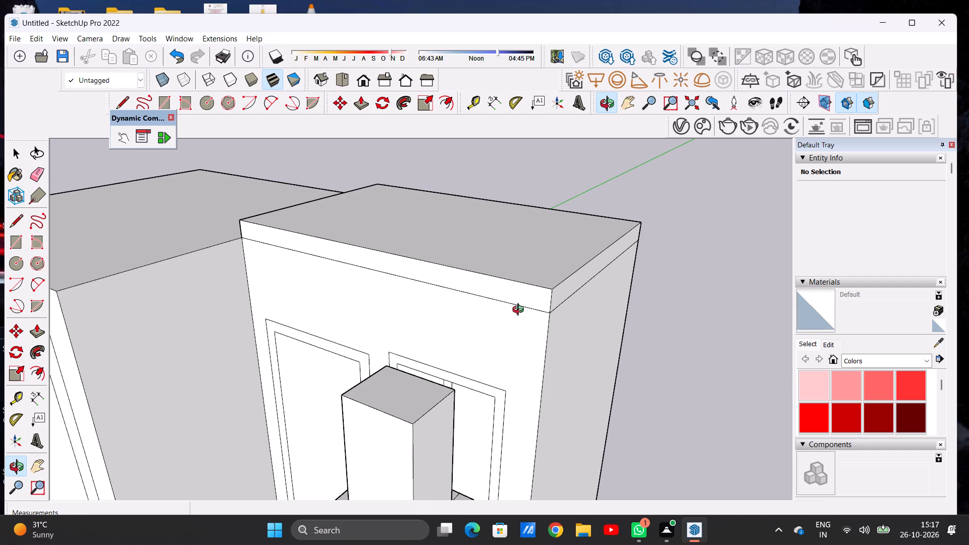
{"action": "left_click", "coordinate": [520, 311]}
{"action": "key", "text": "space"}
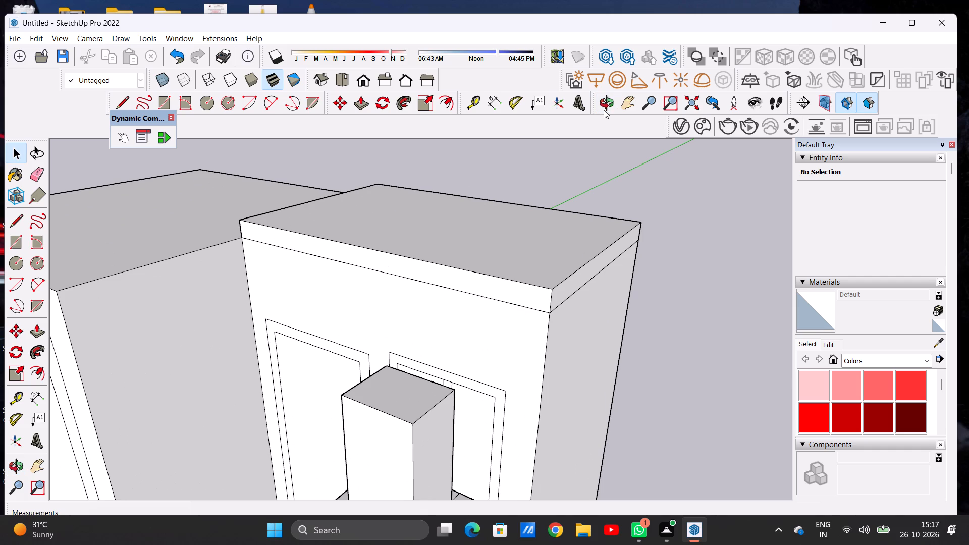
{"action": "left_click", "coordinate": [604, 110]}
{"action": "left_click_drag", "start_coordinate": [307, 294], "coordinate": [495, 246]}
{"action": "left_click_drag", "start_coordinate": [382, 254], "coordinate": [344, 261]}
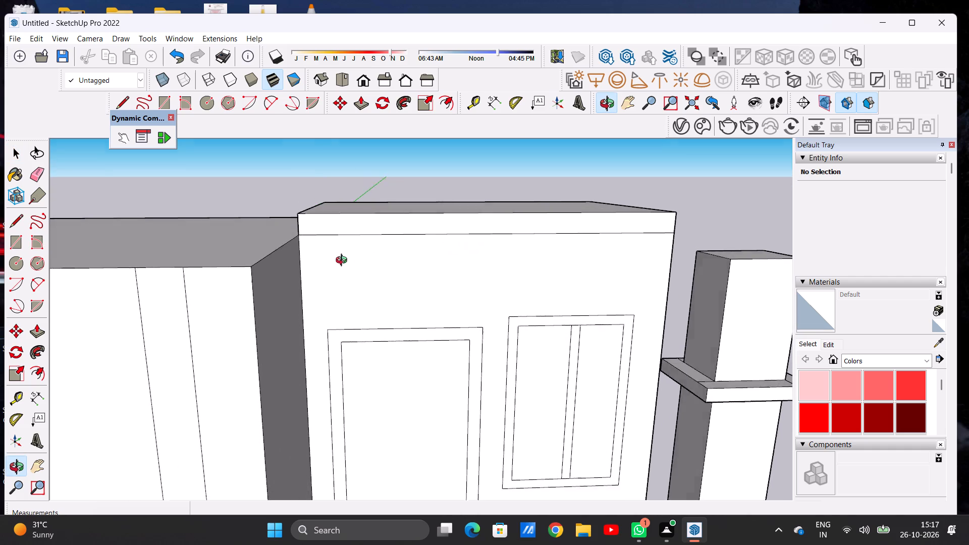
{"action": "left_click_drag", "start_coordinate": [344, 261], "coordinate": [326, 263]}
{"action": "scroll", "coordinate": [338, 253], "scroll_direction": "down", "scroll_amount": 3}
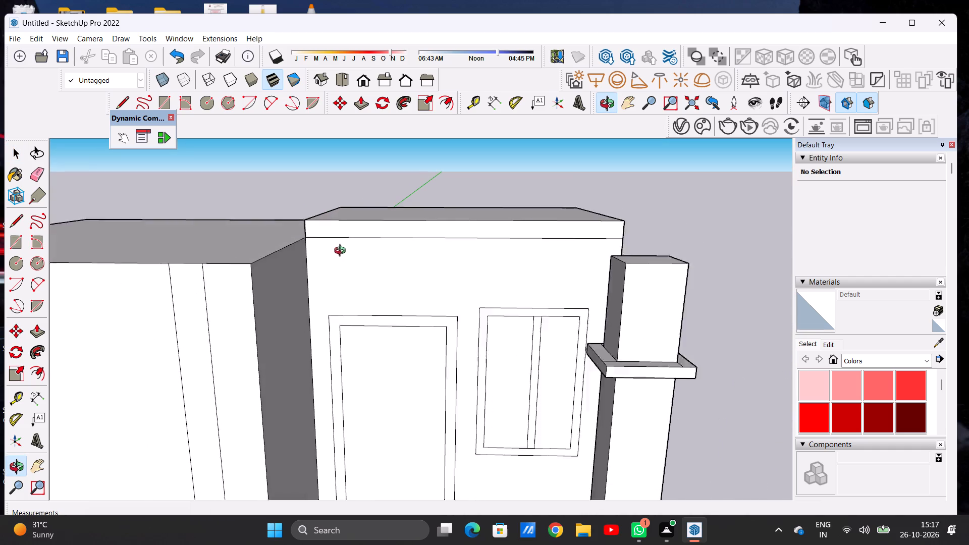
{"action": "scroll", "coordinate": [342, 252], "scroll_direction": "down", "scroll_amount": 3}
{"action": "left_click_drag", "start_coordinate": [408, 280], "coordinate": [332, 308]}
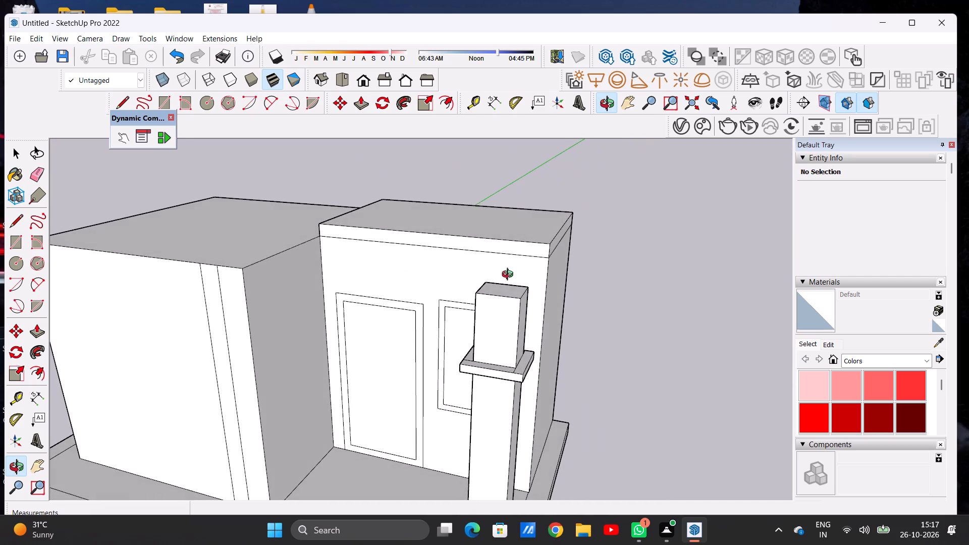
{"action": "scroll", "coordinate": [527, 271], "scroll_direction": "up", "scroll_amount": 6}
Draw a horizontal line about 9' 1 7/8" long across the door-and-window block's front face, just below the existing roof edge line.
{"action": "key", "text": "space"}
{"action": "left_click_drag", "start_coordinate": [559, 242], "coordinate": [559, 246]}
{"action": "left_click_drag", "start_coordinate": [558, 238], "coordinate": [556, 244]}
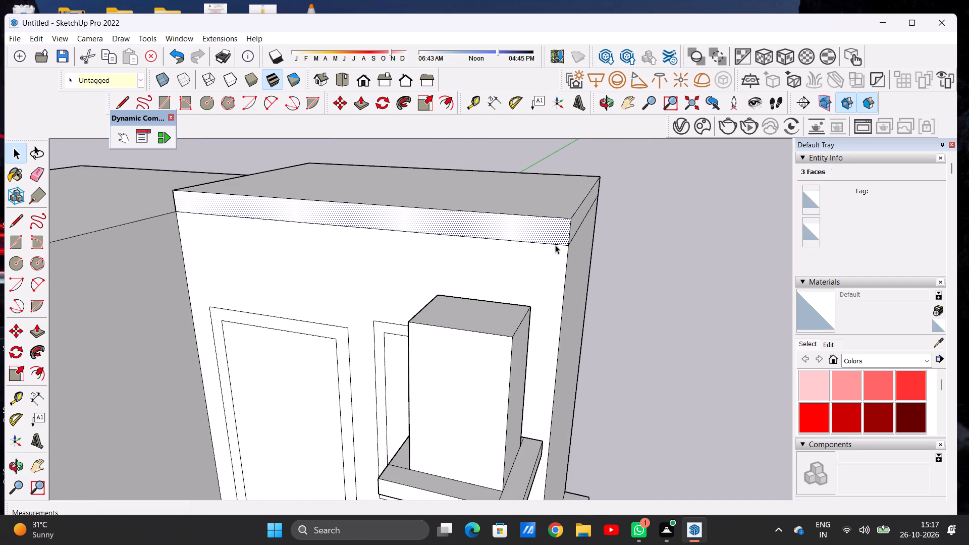
{"action": "left_click", "coordinate": [655, 238]}
{"action": "key", "text": "l"}
{"action": "scroll", "coordinate": [557, 298], "scroll_direction": "up", "scroll_amount": 1}
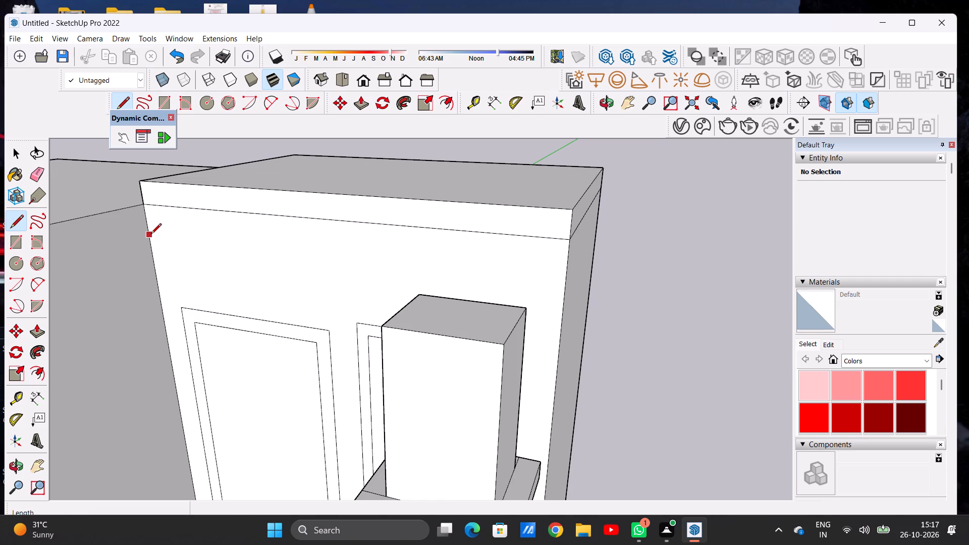
{"action": "left_click", "coordinate": [151, 232]}
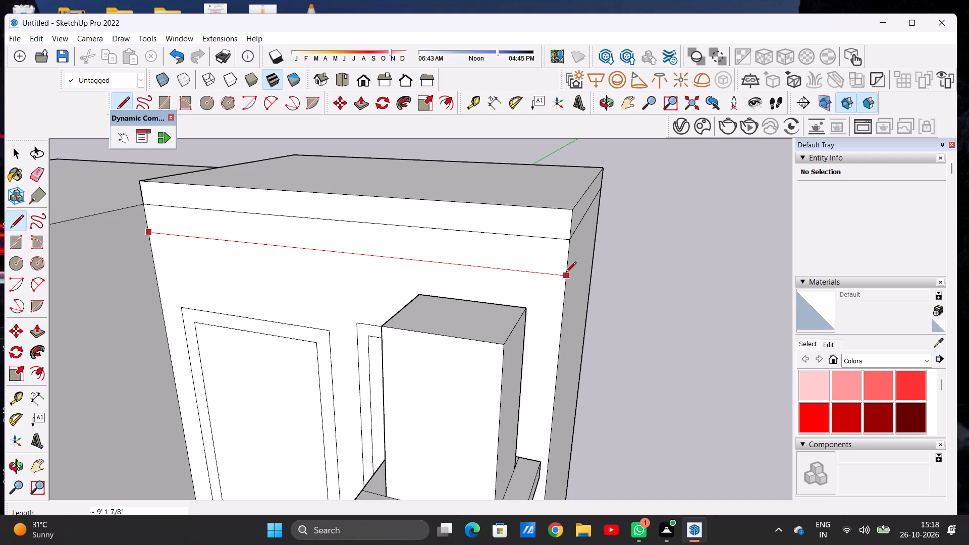
{"action": "left_click", "coordinate": [566, 273]}
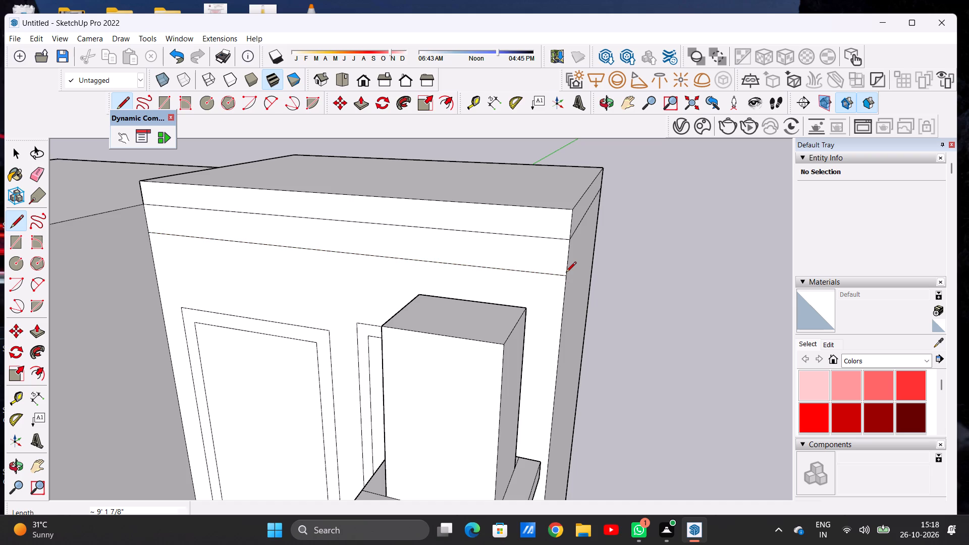
Erase the upper roof edge line on the door-and-window block's front face, leaving one deeper band.
{"action": "key", "text": "space"}
{"action": "key", "text": "e"}
{"action": "left_click_drag", "start_coordinate": [546, 228], "coordinate": [546, 245]}
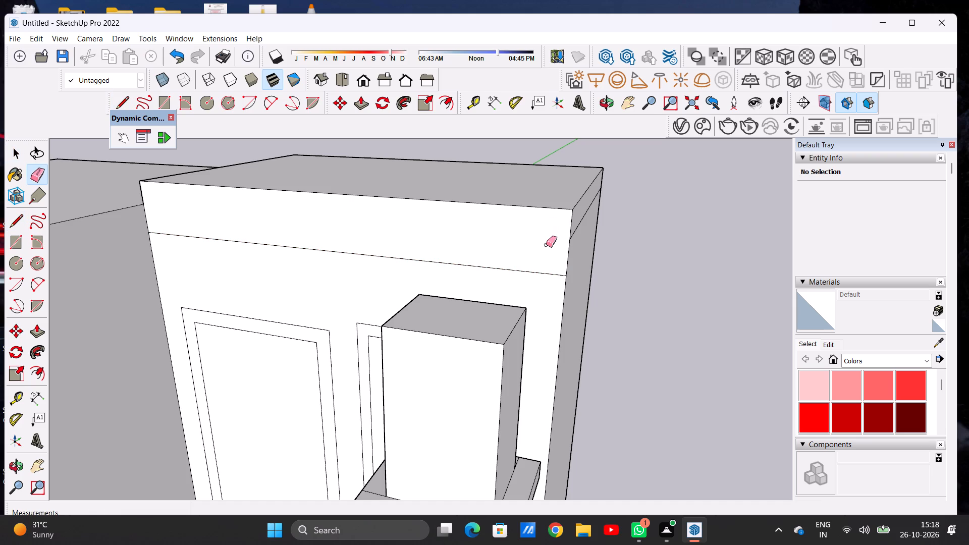
Push/pull the deep roof band of the door-and-window block outward about 3' 6" to the terrace pillar's rear top corner.
{"action": "key", "text": "p"}
{"action": "left_click", "coordinate": [548, 228]}
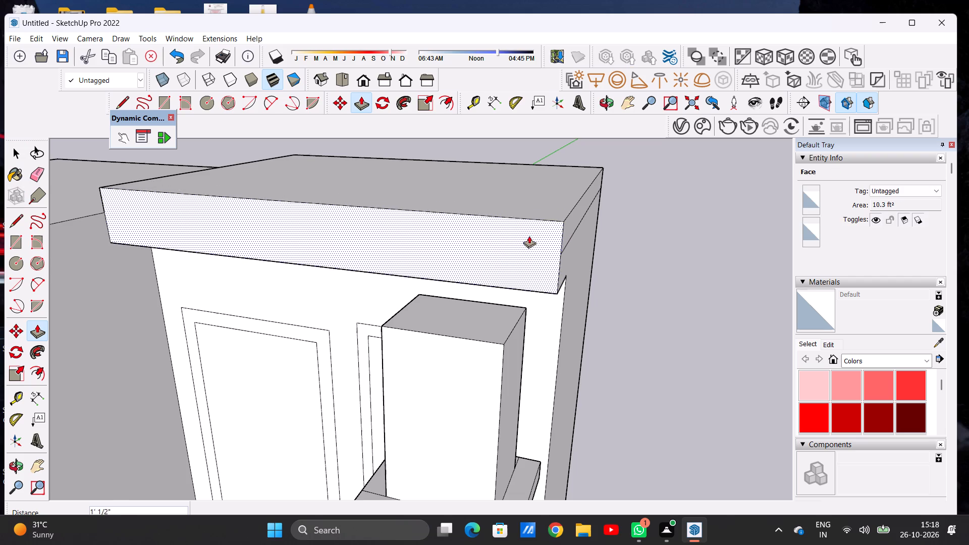
{"action": "scroll", "coordinate": [494, 263], "scroll_direction": "down", "scroll_amount": 5}
{"action": "scroll", "coordinate": [527, 286], "scroll_direction": "up", "scroll_amount": 3}
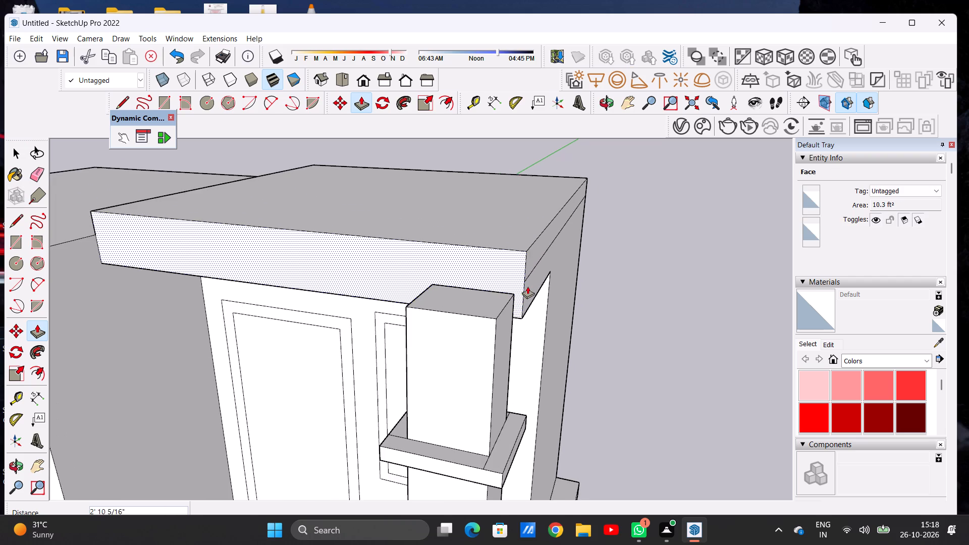
{"action": "scroll", "coordinate": [536, 292], "scroll_direction": "up", "scroll_amount": 6}
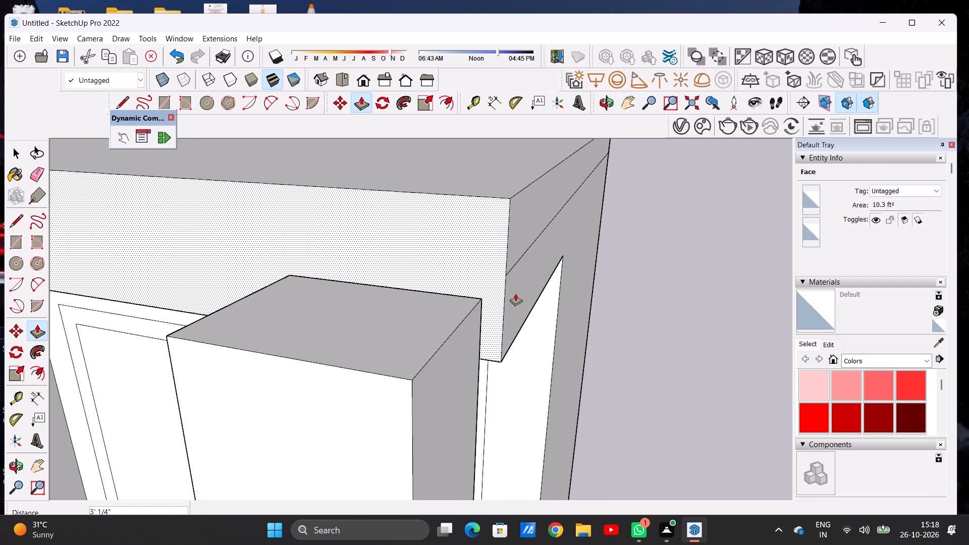
{"action": "left_click", "coordinate": [482, 302]}
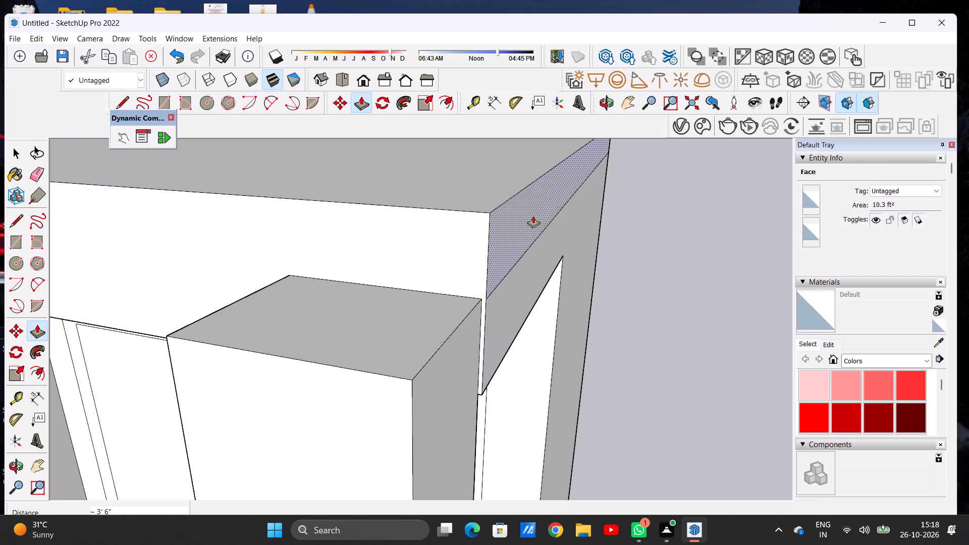
Examine how the projecting roof slab meets the terrace pillar from the side, behind the projecting block and the front.
{"action": "left_click", "coordinate": [605, 102]}
{"action": "left_click_drag", "start_coordinate": [620, 232], "coordinate": [470, 204]}
{"action": "scroll", "coordinate": [499, 243], "scroll_direction": "down", "scroll_amount": 3}
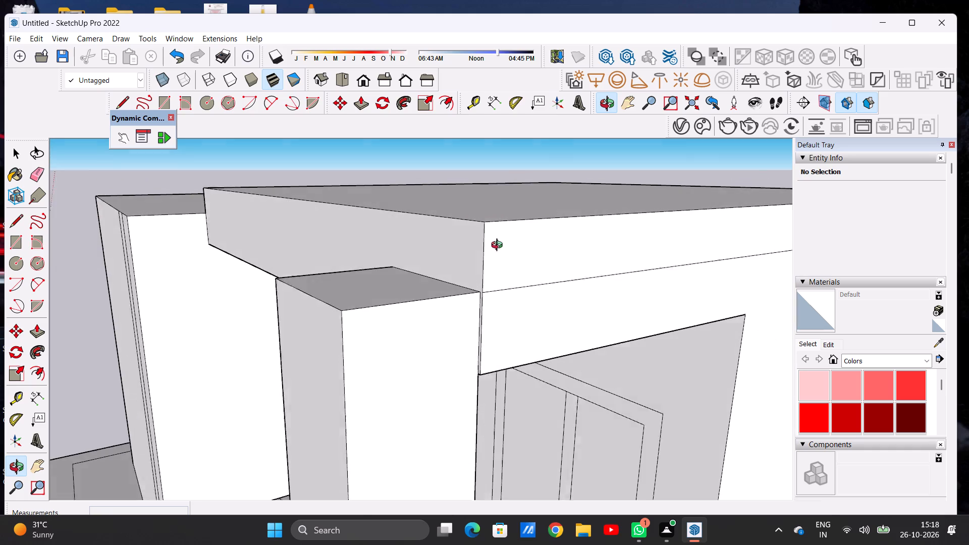
{"action": "scroll", "coordinate": [499, 246], "scroll_direction": "down", "scroll_amount": 3}
{"action": "left_click_drag", "start_coordinate": [529, 299], "coordinate": [637, 281]}
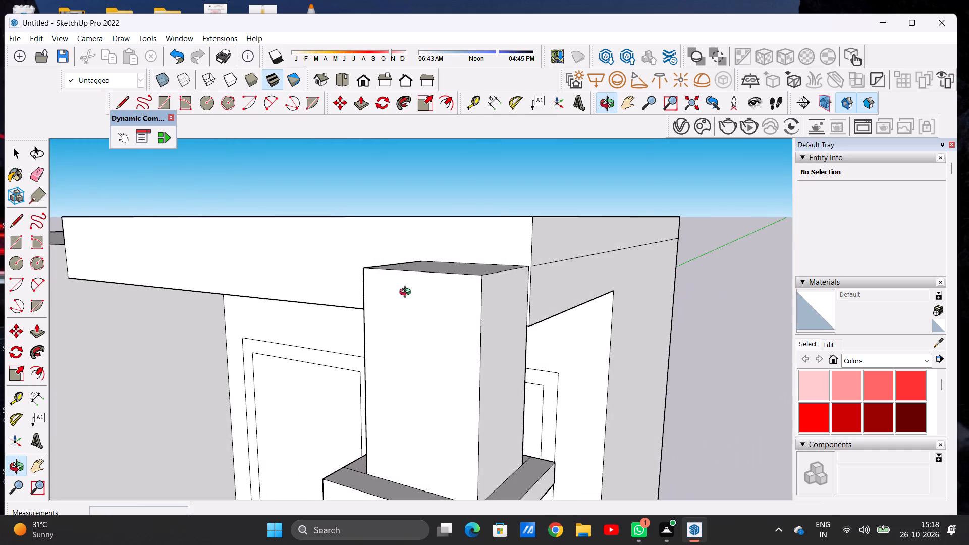
{"action": "left_click_drag", "start_coordinate": [392, 296], "coordinate": [658, 274]}
{"action": "scroll", "coordinate": [483, 291], "scroll_direction": "down", "scroll_amount": 6}
{"action": "left_click_drag", "start_coordinate": [454, 297], "coordinate": [580, 291]}
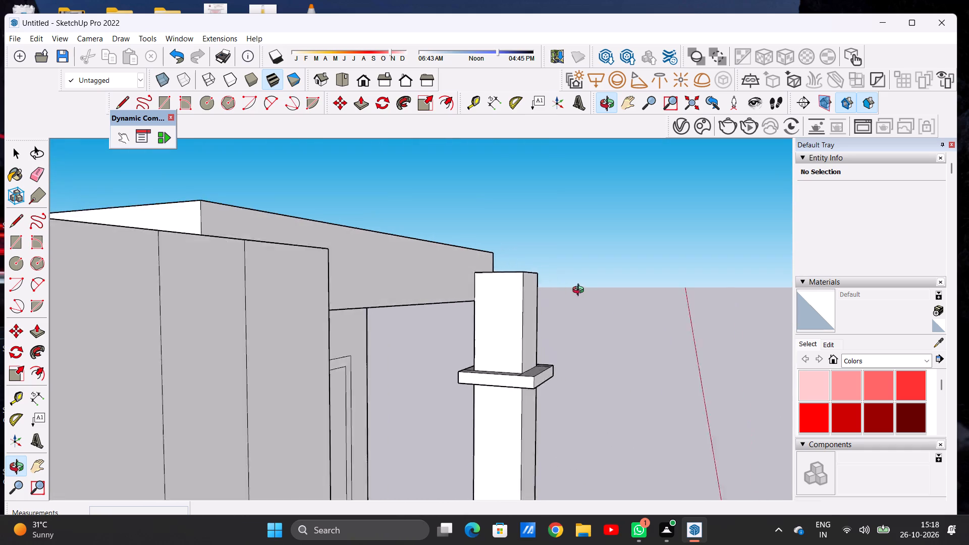
{"action": "left_click_drag", "start_coordinate": [580, 291], "coordinate": [383, 294]}
{"action": "left_click_drag", "start_coordinate": [578, 293], "coordinate": [360, 303]}
{"action": "scroll", "coordinate": [469, 289], "scroll_direction": "up", "scroll_amount": 5}
{"action": "left_click_drag", "start_coordinate": [462, 289], "coordinate": [396, 346]}
{"action": "scroll", "coordinate": [421, 315], "scroll_direction": "up", "scroll_amount": 10}
{"action": "scroll", "coordinate": [420, 310], "scroll_direction": "down", "scroll_amount": 1}
{"action": "scroll", "coordinate": [420, 310], "scroll_direction": "up", "scroll_amount": 1}
{"action": "scroll", "coordinate": [420, 310], "scroll_direction": "down", "scroll_amount": 1}
{"action": "scroll", "coordinate": [420, 310], "scroll_direction": "up", "scroll_amount": 6}
{"action": "left_click_drag", "start_coordinate": [406, 300], "coordinate": [383, 300]}
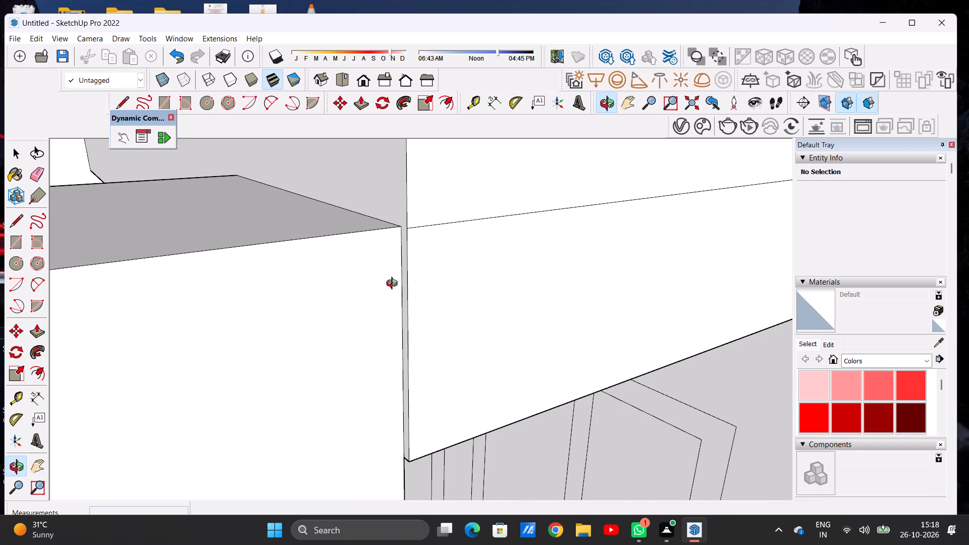
{"action": "left_click_drag", "start_coordinate": [417, 282], "coordinate": [563, 290]}
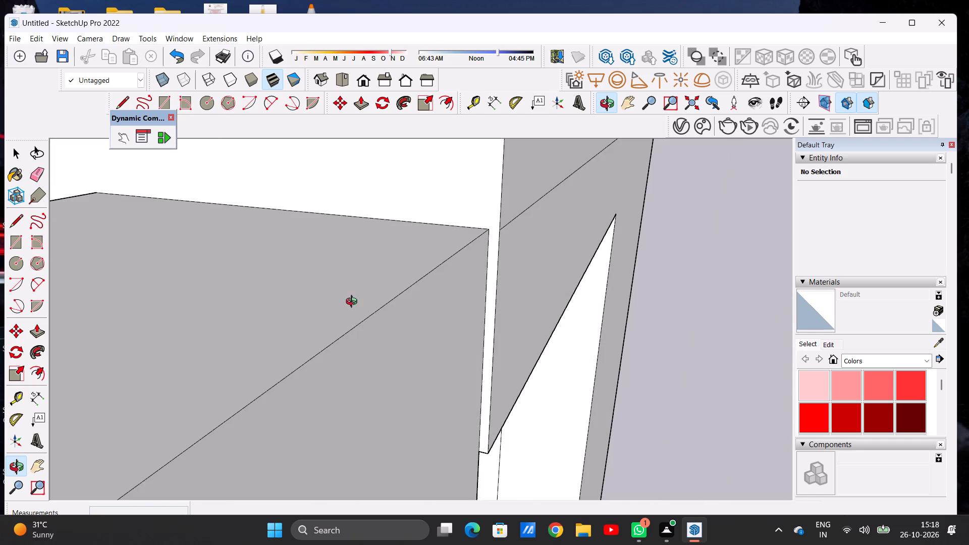
{"action": "left_click_drag", "start_coordinate": [347, 303], "coordinate": [457, 271]}
{"action": "scroll", "coordinate": [452, 285], "scroll_direction": "down", "scroll_amount": 20}
{"action": "scroll", "coordinate": [452, 285], "scroll_direction": "down", "scroll_amount": 6}
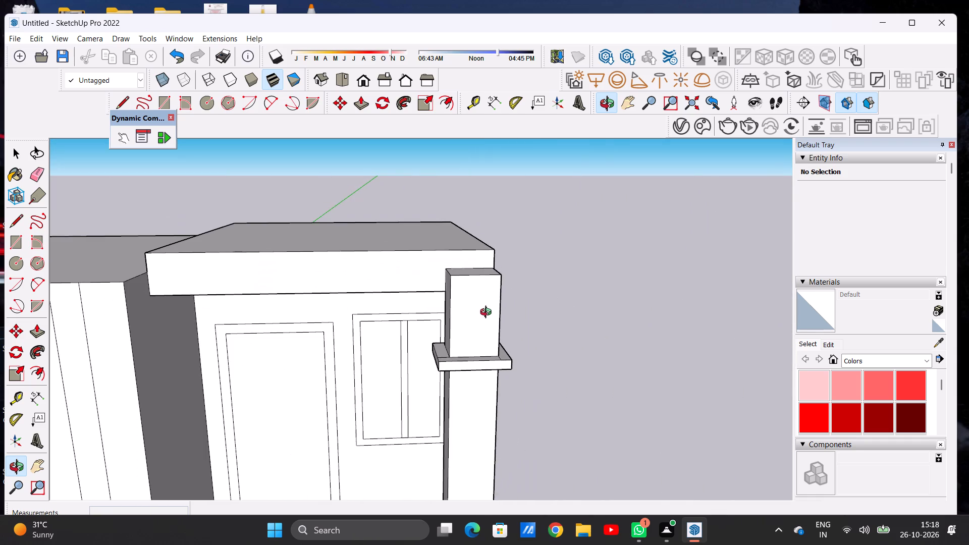
{"action": "left_click_drag", "start_coordinate": [488, 314], "coordinate": [477, 268]}
{"action": "scroll", "coordinate": [467, 277], "scroll_direction": "down", "scroll_amount": 9}
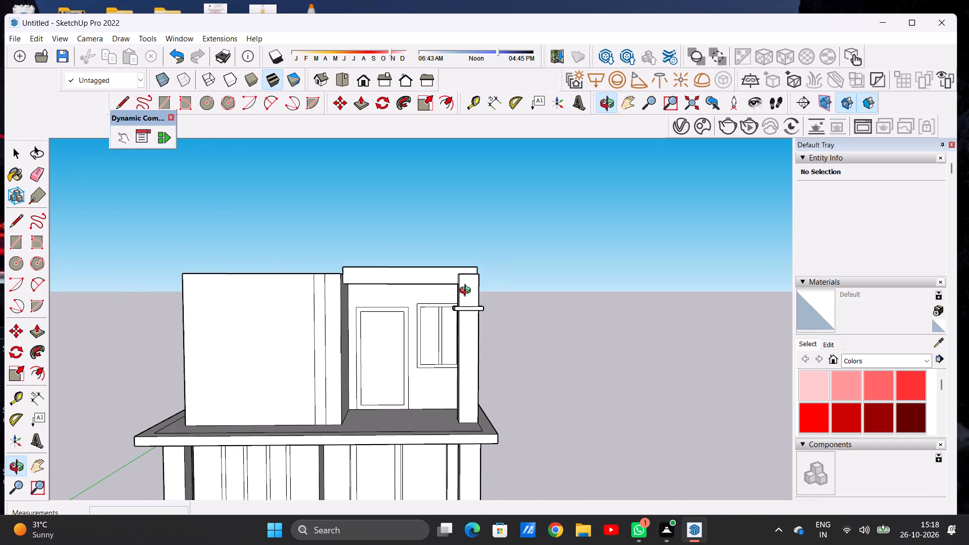
{"action": "scroll", "coordinate": [468, 281], "scroll_direction": "up", "scroll_amount": 4}
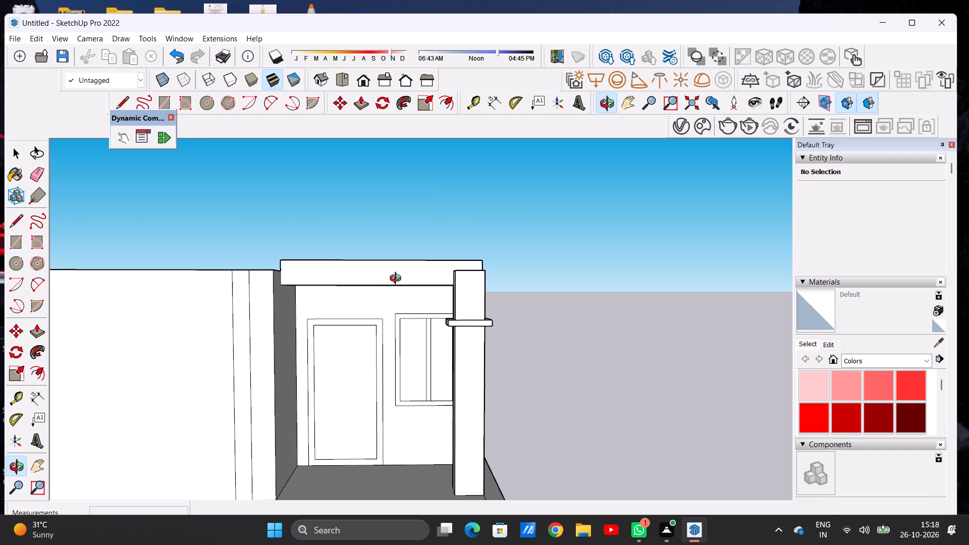
Draw a line about 1' 5 5/16" long on the projecting block's inner side face, from the slab's lower front corner to the block's front edge.
{"action": "left_click_drag", "start_coordinate": [383, 286], "coordinate": [279, 339]}
{"action": "scroll", "coordinate": [276, 301], "scroll_direction": "up", "scroll_amount": 5}
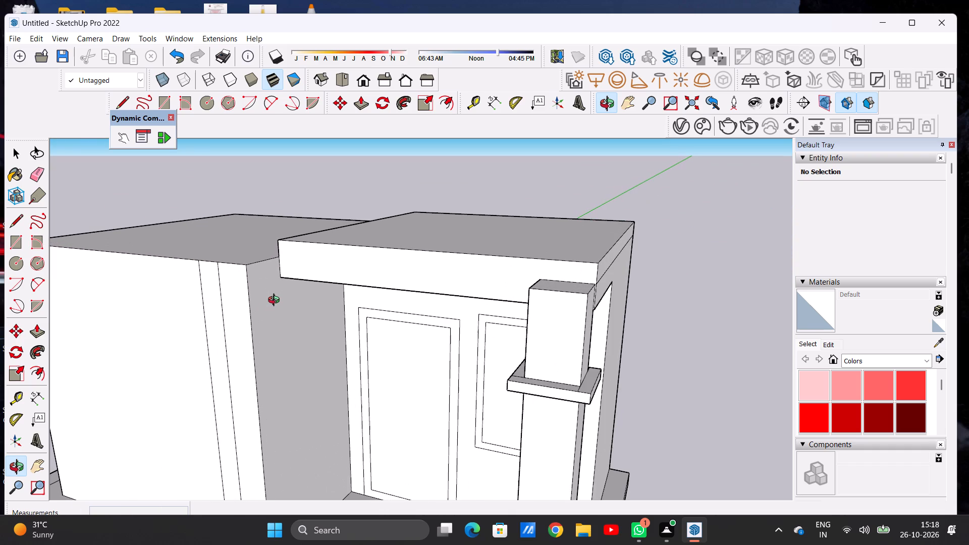
{"action": "key", "text": "l"}
{"action": "scroll", "coordinate": [288, 288], "scroll_direction": "up", "scroll_amount": 5}
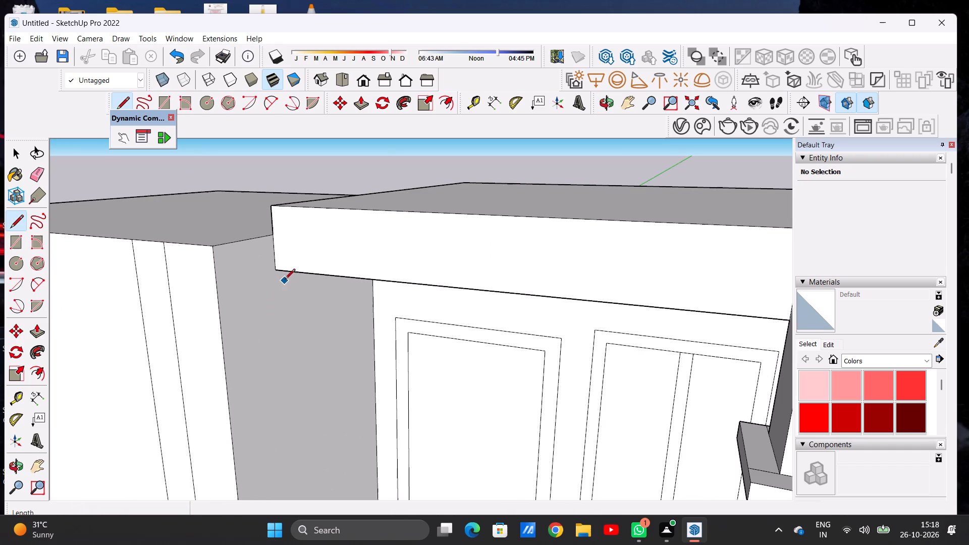
{"action": "left_click", "coordinate": [279, 272]}
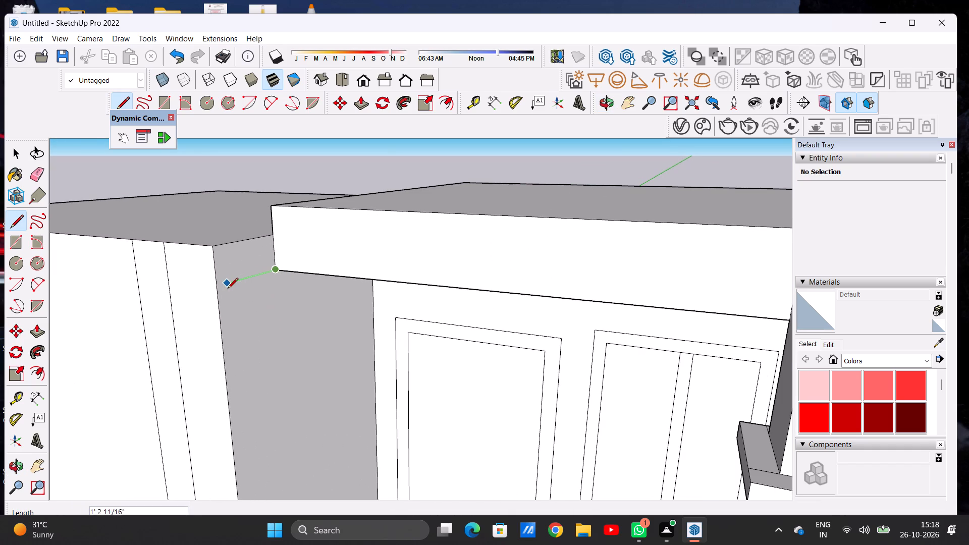
{"action": "left_click", "coordinate": [219, 288]}
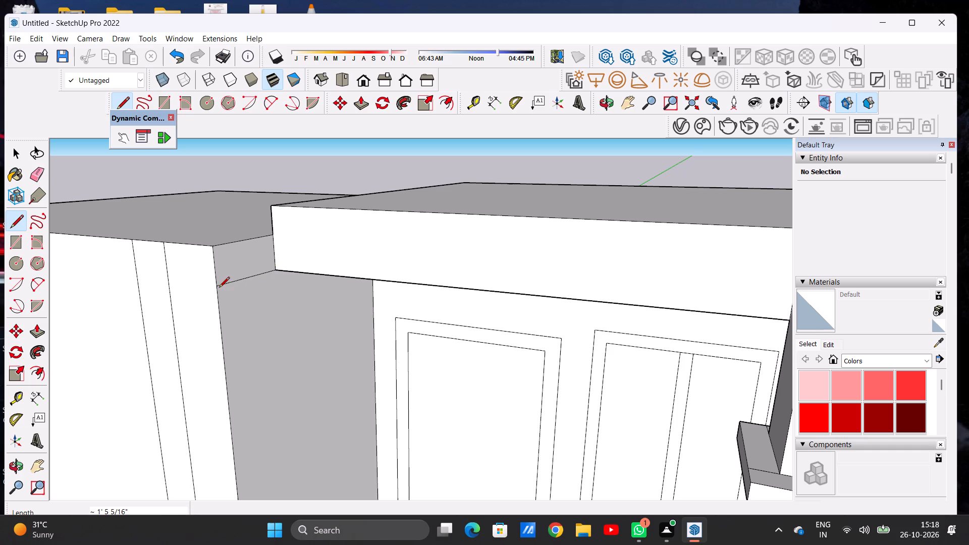
Push/pull the small upper face on the projecting block's inner side about 7' 10" across to the terrace pillar, forming a front beam.
{"action": "key", "text": "p"}
{"action": "left_click", "coordinate": [231, 258]}
{"action": "scroll", "coordinate": [380, 277], "scroll_direction": "down", "scroll_amount": 10}
{"action": "scroll", "coordinate": [380, 276], "scroll_direction": "up", "scroll_amount": 1}
{"action": "scroll", "coordinate": [380, 276], "scroll_direction": "down", "scroll_amount": 1}
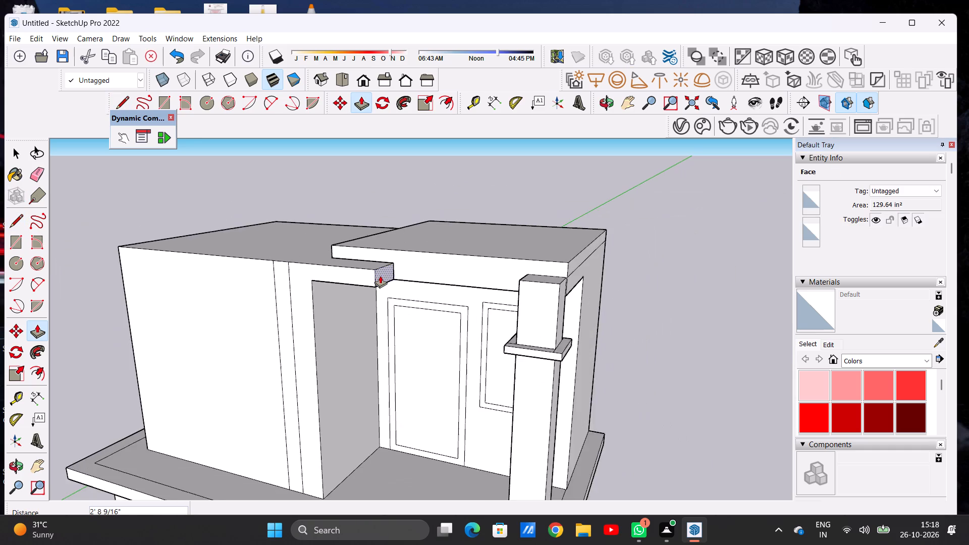
{"action": "scroll", "coordinate": [380, 276], "scroll_direction": "down", "scroll_amount": 3}
{"action": "scroll", "coordinate": [460, 276], "scroll_direction": "up", "scroll_amount": 7}
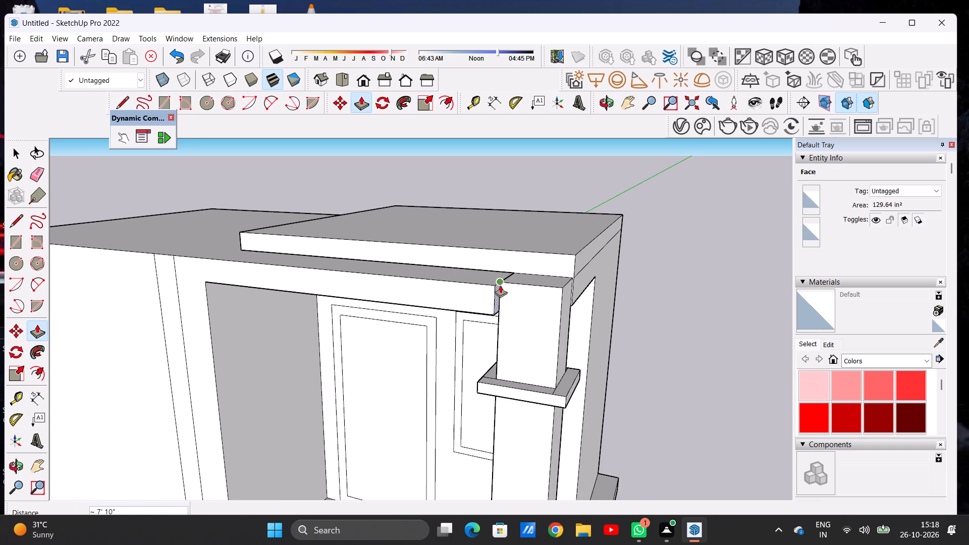
{"action": "left_click", "coordinate": [500, 285]}
Examine the junction of the front beam, roof slab and terrace pillar from the front and from above.
{"action": "left_click", "coordinate": [605, 98]}
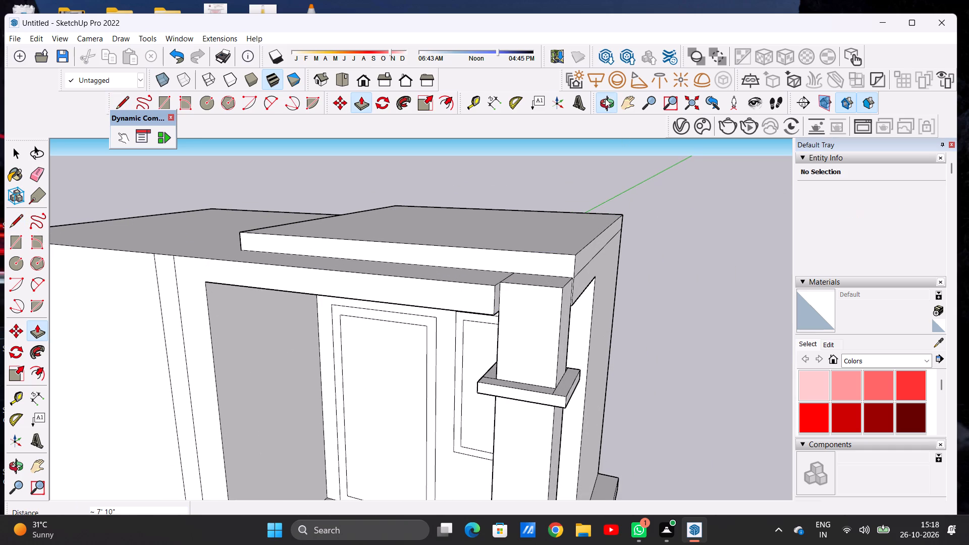
{"action": "left_click_drag", "start_coordinate": [447, 310], "coordinate": [538, 279]}
{"action": "scroll", "coordinate": [557, 264], "scroll_direction": "up", "scroll_amount": 8}
{"action": "left_click_drag", "start_coordinate": [559, 271], "coordinate": [498, 306]}
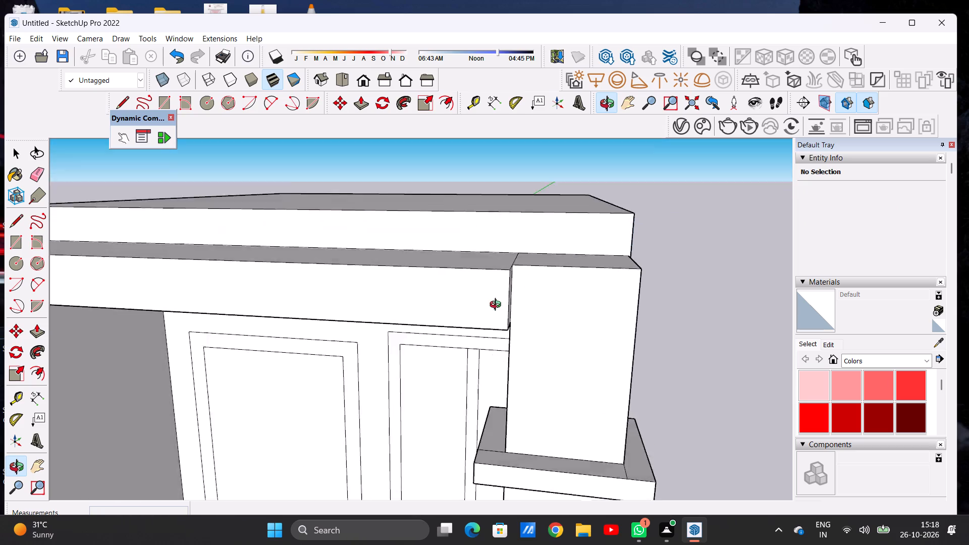
{"action": "left_click_drag", "start_coordinate": [498, 306], "coordinate": [495, 396]}
{"action": "scroll", "coordinate": [528, 317], "scroll_direction": "down", "scroll_amount": 10}
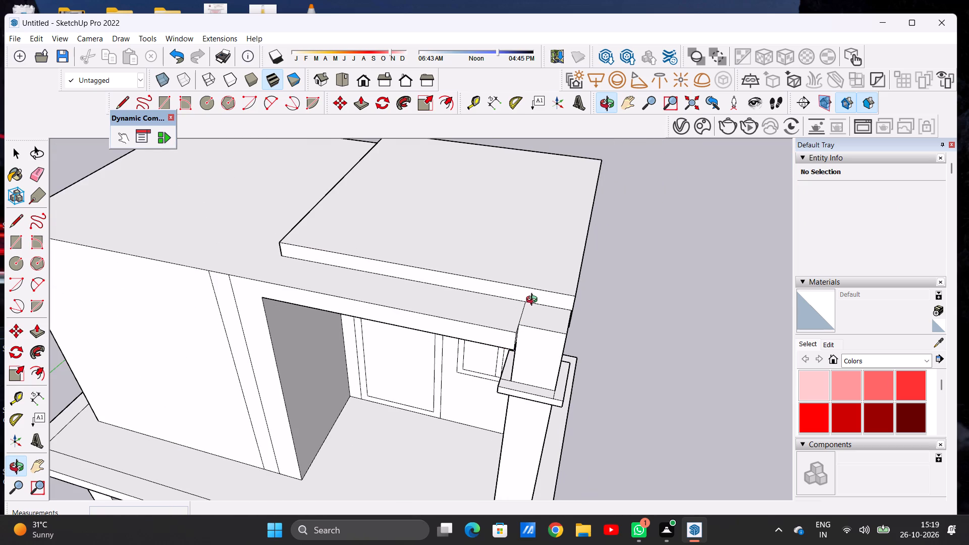
{"action": "scroll", "coordinate": [535, 299], "scroll_direction": "down", "scroll_amount": 6}
{"action": "scroll", "coordinate": [530, 344], "scroll_direction": "up", "scroll_amount": 1}
{"action": "scroll", "coordinate": [530, 344], "scroll_direction": "down", "scroll_amount": 1}
{"action": "scroll", "coordinate": [530, 344], "scroll_direction": "up", "scroll_amount": 1}
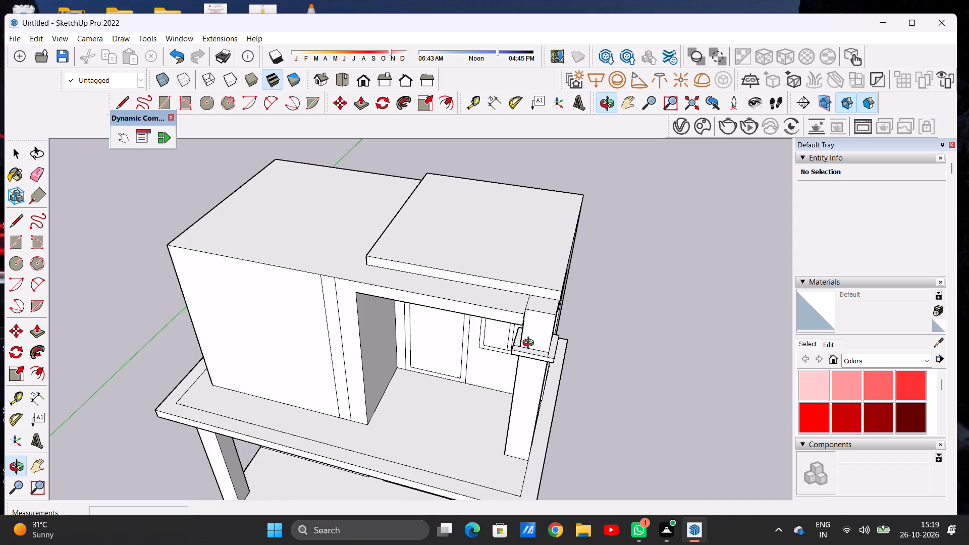
{"action": "scroll", "coordinate": [530, 332], "scroll_direction": "up", "scroll_amount": 6}
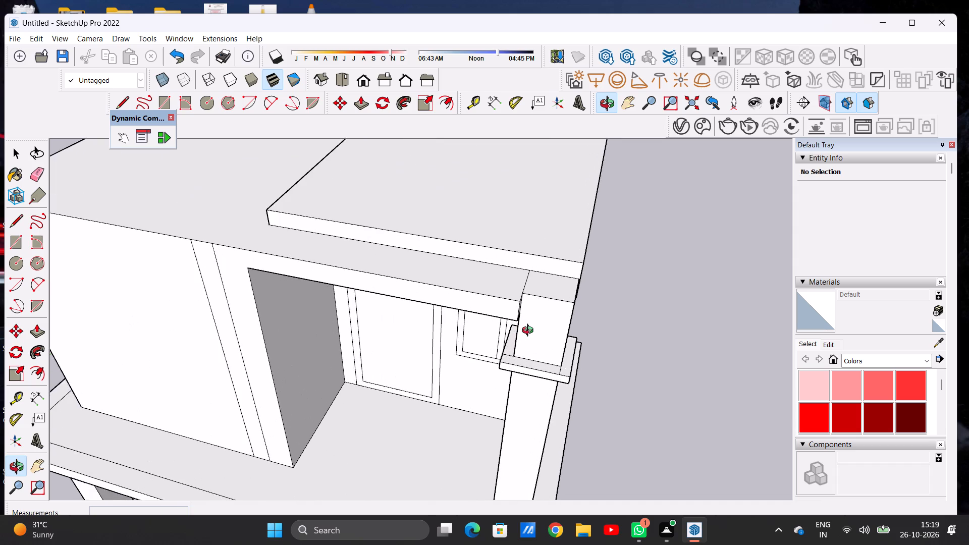
Push the front beam's front face back about 4 5/16" so it aligns with the terrace pillar's front face.
{"action": "scroll", "coordinate": [530, 333], "scroll_direction": "up", "scroll_amount": 7}
{"action": "left_click_drag", "start_coordinate": [519, 293], "coordinate": [416, 294]}
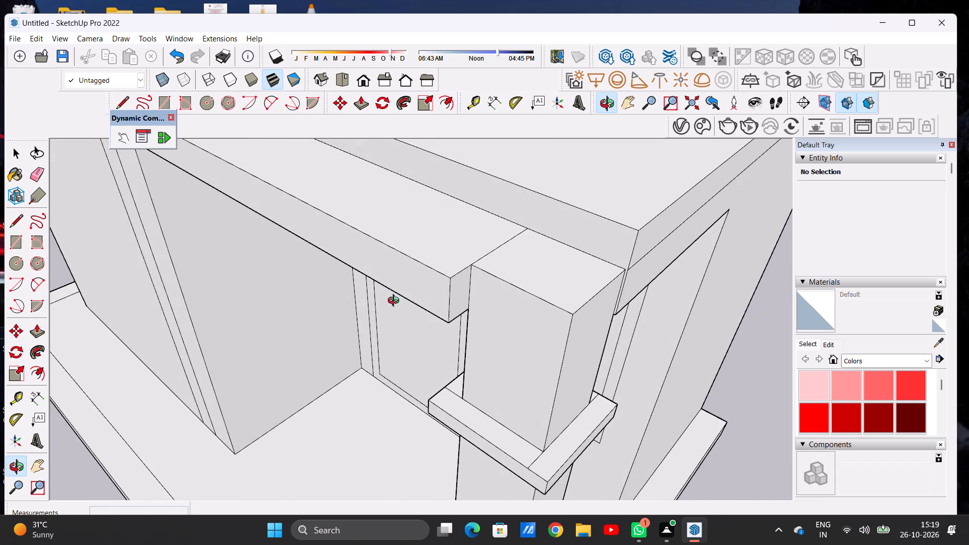
{"action": "left_click_drag", "start_coordinate": [411, 302], "coordinate": [553, 282]}
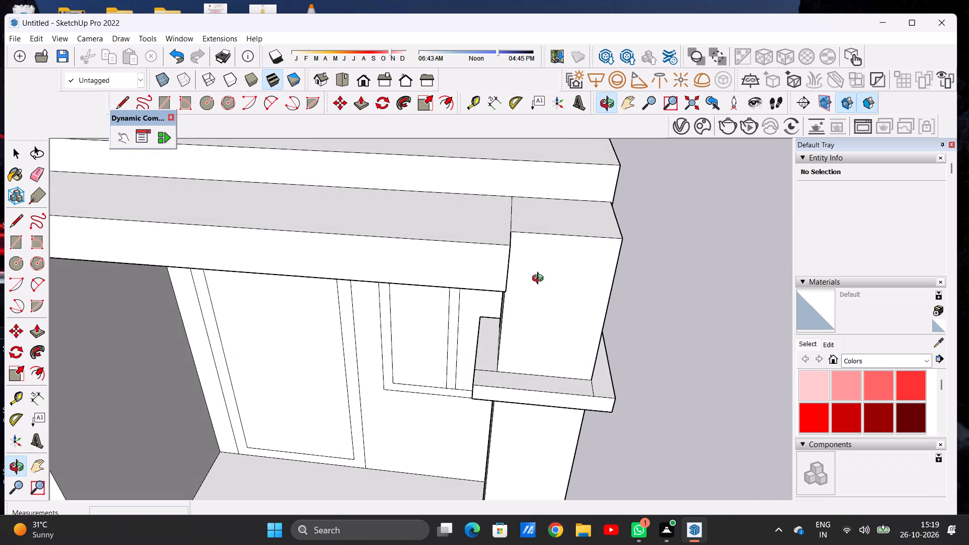
{"action": "left_click_drag", "start_coordinate": [539, 280], "coordinate": [479, 306]}
{"action": "key", "text": "p"}
{"action": "left_click", "coordinate": [453, 299]}
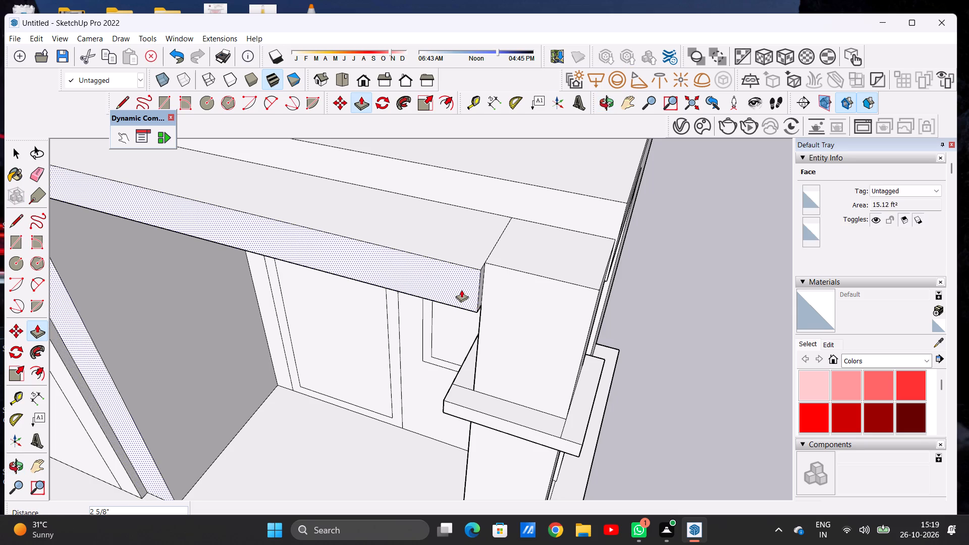
{"action": "left_click", "coordinate": [483, 266]}
{"action": "key", "text": "space"}
{"action": "scroll", "coordinate": [476, 322], "scroll_direction": "down", "scroll_amount": 3}
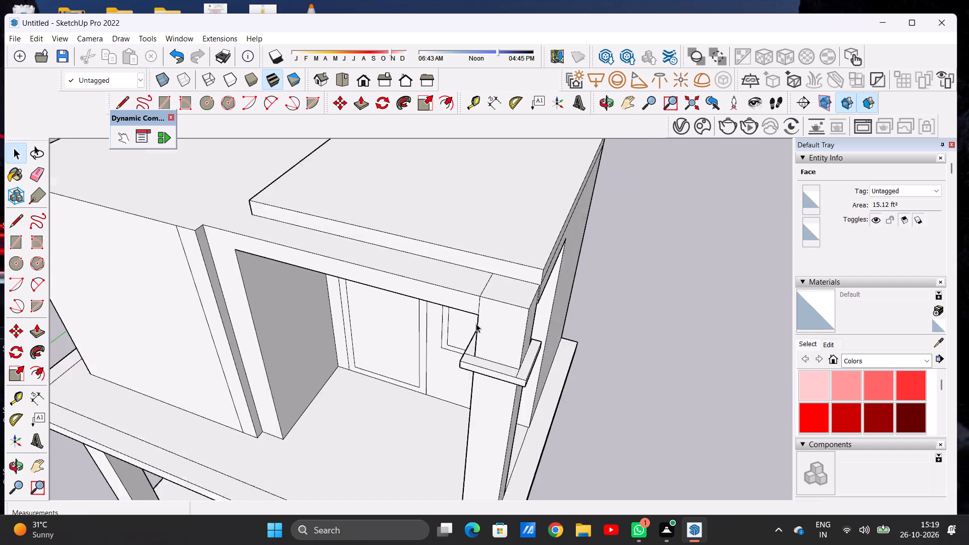
Examine the front beam, vertical strips and terrace pillar from above and from the front.
{"action": "scroll", "coordinate": [476, 323], "scroll_direction": "down", "scroll_amount": 12}
{"action": "scroll", "coordinate": [382, 310], "scroll_direction": "up", "scroll_amount": 1}
{"action": "scroll", "coordinate": [382, 310], "scroll_direction": "down", "scroll_amount": 1}
{"action": "scroll", "coordinate": [382, 310], "scroll_direction": "up", "scroll_amount": 1}
{"action": "scroll", "coordinate": [382, 310], "scroll_direction": "down", "scroll_amount": 1}
{"action": "scroll", "coordinate": [382, 311], "scroll_direction": "up", "scroll_amount": 6}
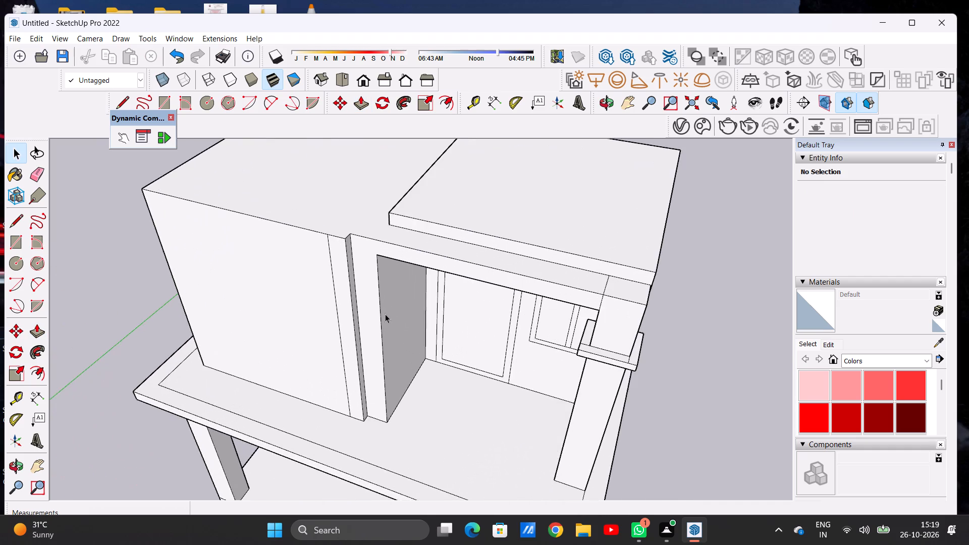
{"action": "scroll", "coordinate": [386, 334], "scroll_direction": "down", "scroll_amount": 6}
{"action": "left_click", "coordinate": [602, 103]}
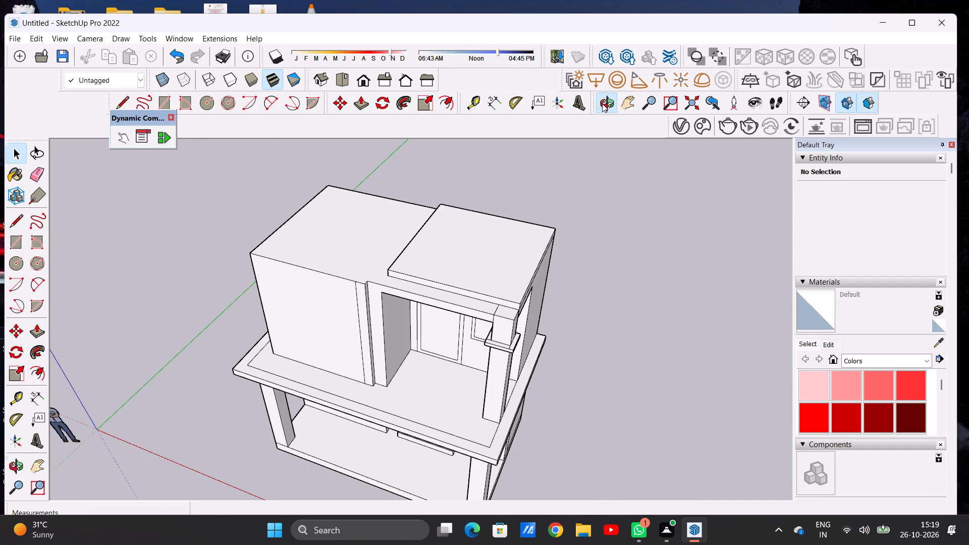
{"action": "left_click_drag", "start_coordinate": [371, 361], "coordinate": [463, 251]}
{"action": "scroll", "coordinate": [452, 243], "scroll_direction": "up", "scroll_amount": 6}
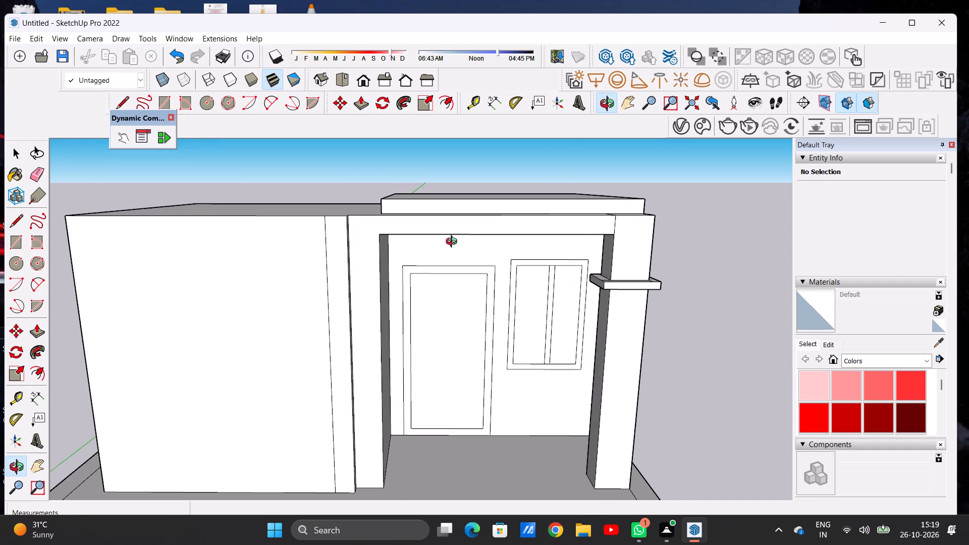
{"action": "left_click_drag", "start_coordinate": [418, 329], "coordinate": [412, 298]}
{"action": "left_click", "coordinate": [411, 290]}
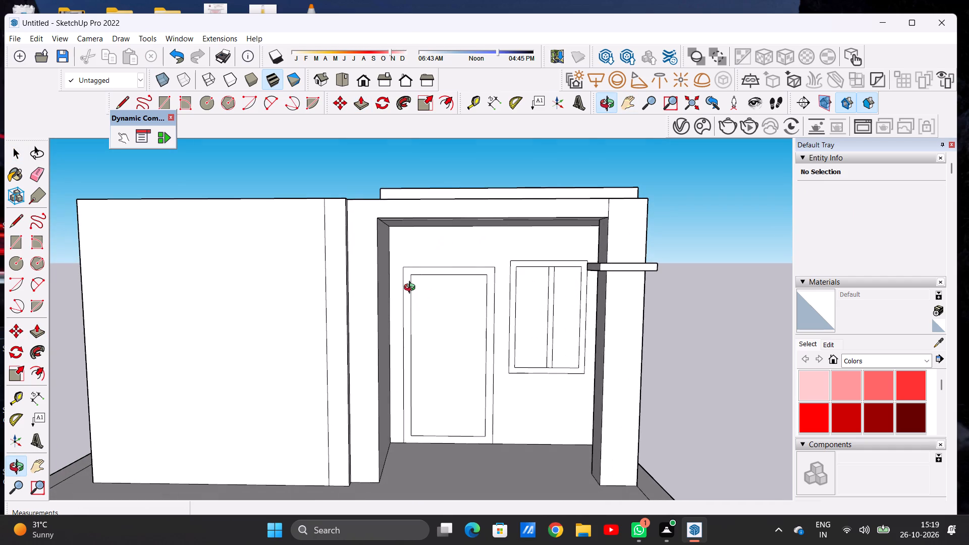
{"action": "scroll", "coordinate": [386, 309], "scroll_direction": "down", "scroll_amount": 1}
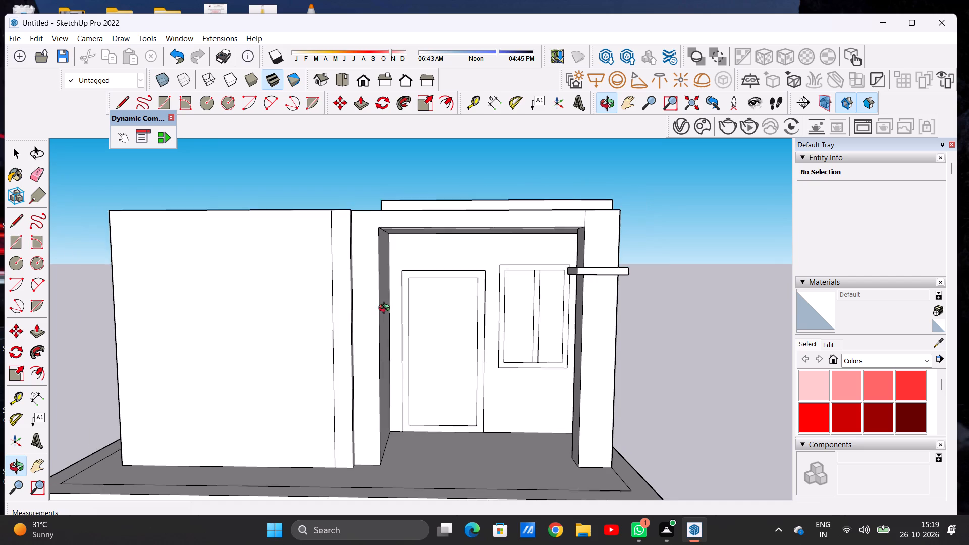
{"action": "scroll", "coordinate": [386, 309], "scroll_direction": "down", "scroll_amount": 1}
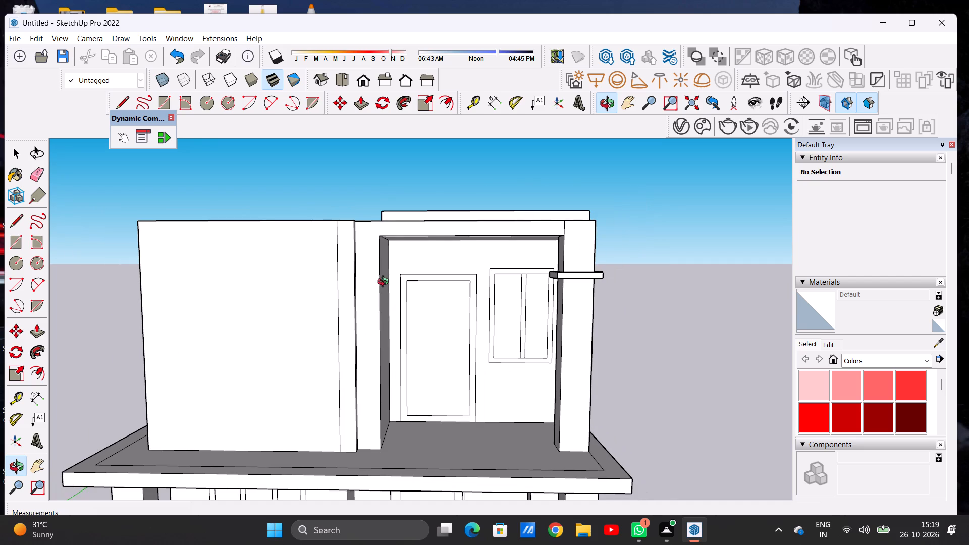
{"action": "scroll", "coordinate": [388, 227], "scroll_direction": "up", "scroll_amount": 5}
{"action": "scroll", "coordinate": [383, 212], "scroll_direction": "down", "scroll_amount": 6}
Outline the vertical strip's top on the roof with lines about 4 5/16" back and 8 9/16" across to the recessed strip's corner.
{"action": "left_click_drag", "start_coordinate": [379, 237], "coordinate": [363, 328]}
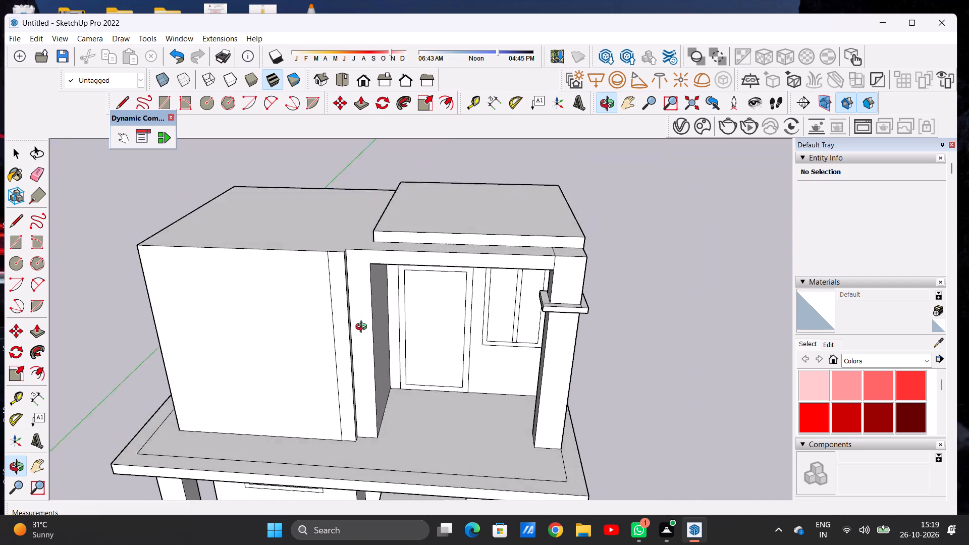
{"action": "left_click_drag", "start_coordinate": [363, 328], "coordinate": [372, 362]}
{"action": "scroll", "coordinate": [342, 285], "scroll_direction": "up", "scroll_amount": 6}
{"action": "left_click_drag", "start_coordinate": [344, 277], "coordinate": [348, 319]}
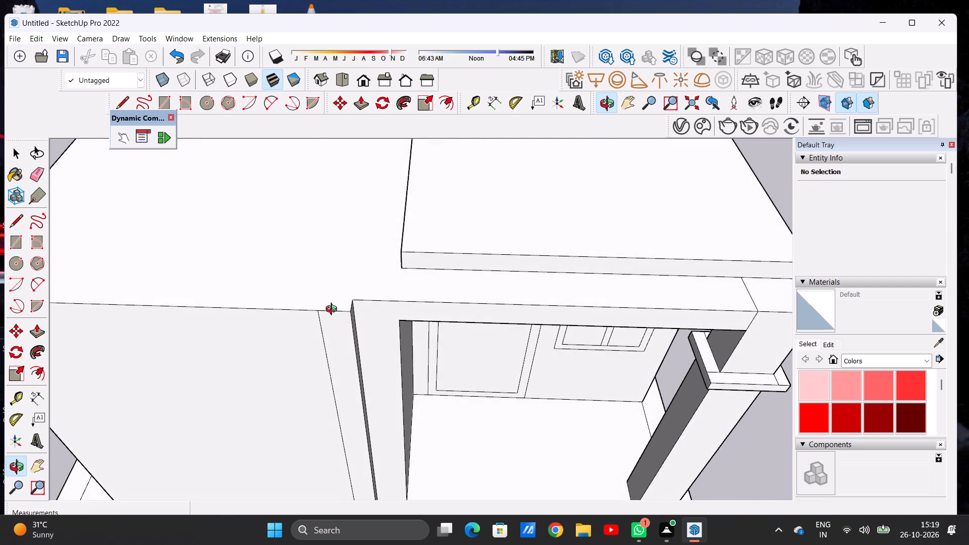
{"action": "scroll", "coordinate": [332, 309], "scroll_direction": "up", "scroll_amount": 4}
{"action": "key", "text": "l"}
{"action": "scroll", "coordinate": [332, 309], "scroll_direction": "up", "scroll_amount": 4}
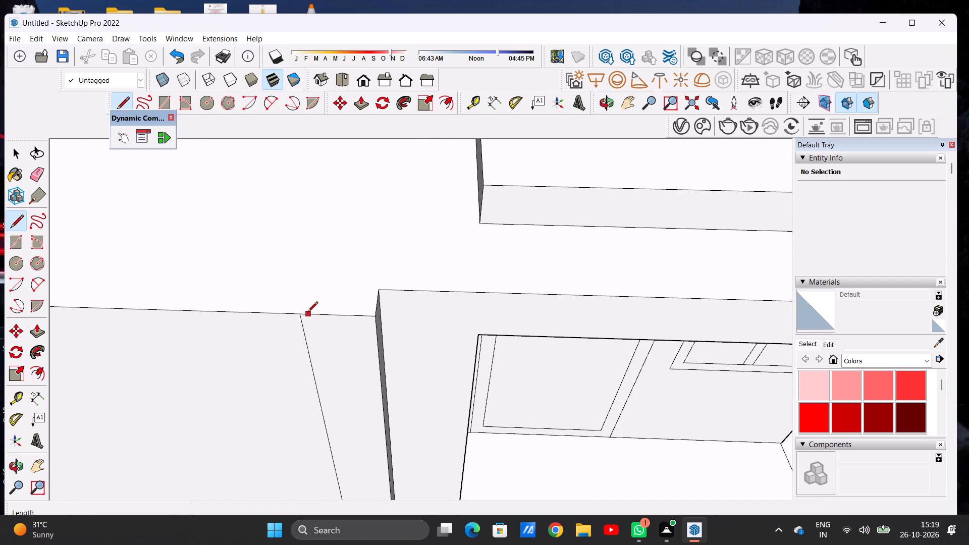
{"action": "left_click", "coordinate": [300, 315]}
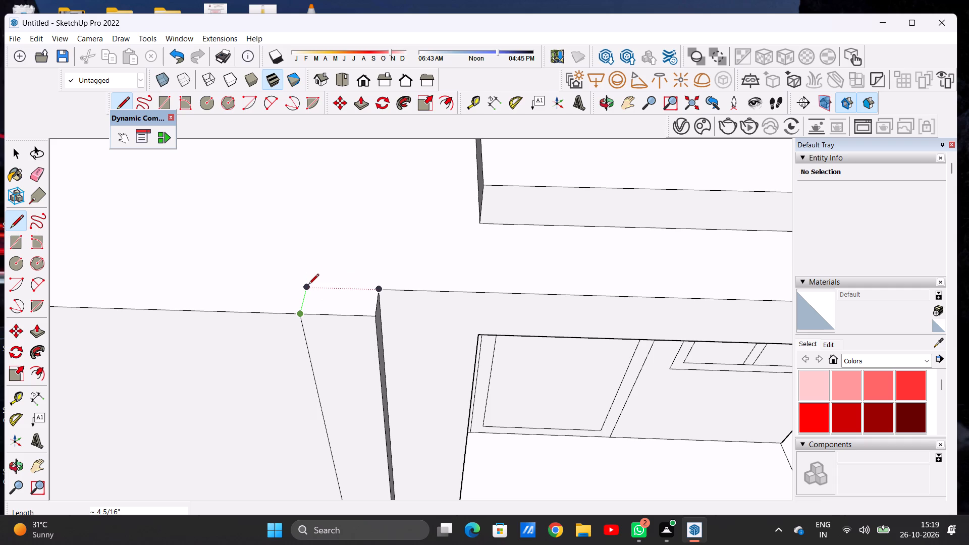
{"action": "left_click", "coordinate": [308, 285]}
{"action": "left_click", "coordinate": [378, 287]}
{"action": "key", "text": "space"}
Examine the upper floor's roof slab, strip top and projecting block from above and from the front corner.
{"action": "scroll", "coordinate": [357, 334], "scroll_direction": "down", "scroll_amount": 12}
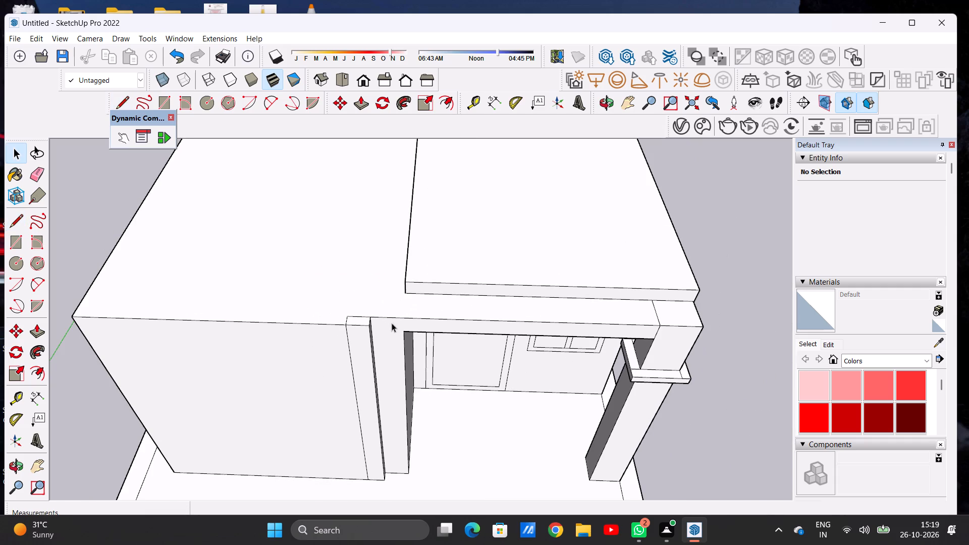
{"action": "scroll", "coordinate": [382, 313], "scroll_direction": "down", "scroll_amount": 2}
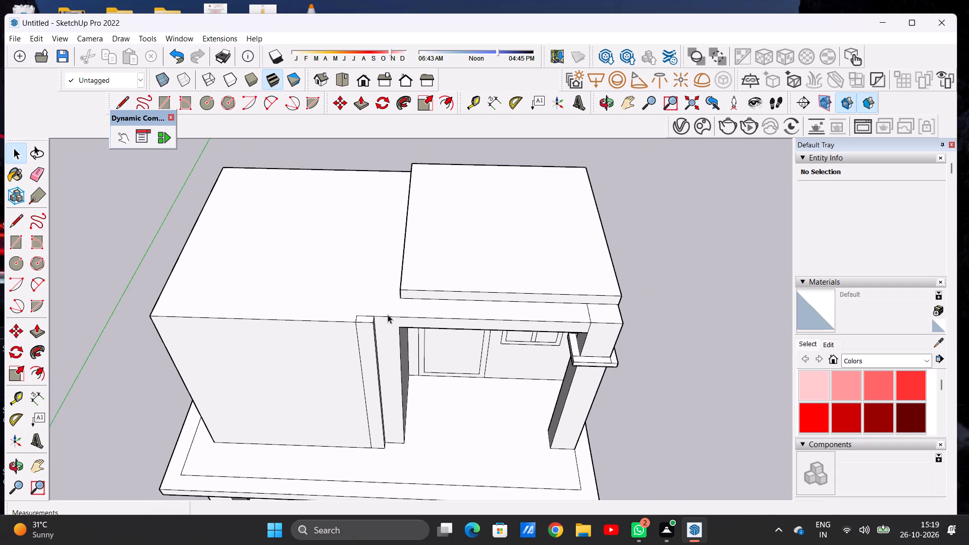
{"action": "scroll", "coordinate": [388, 314], "scroll_direction": "down", "scroll_amount": 1}
{"action": "scroll", "coordinate": [401, 293], "scroll_direction": "up", "scroll_amount": 3}
{"action": "scroll", "coordinate": [403, 328], "scroll_direction": "down", "scroll_amount": 3}
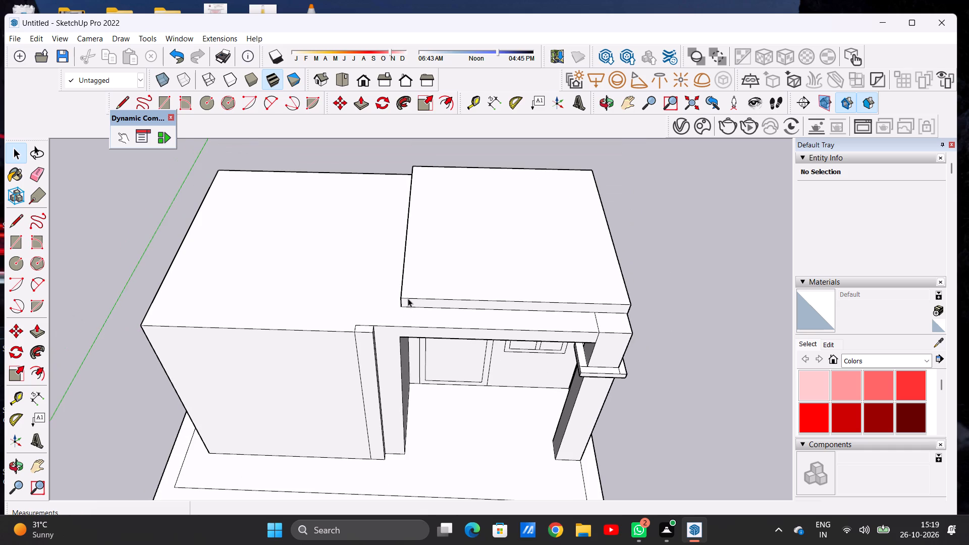
{"action": "scroll", "coordinate": [411, 303], "scroll_direction": "up", "scroll_amount": 2}
{"action": "scroll", "coordinate": [372, 343], "scroll_direction": "down", "scroll_amount": 3}
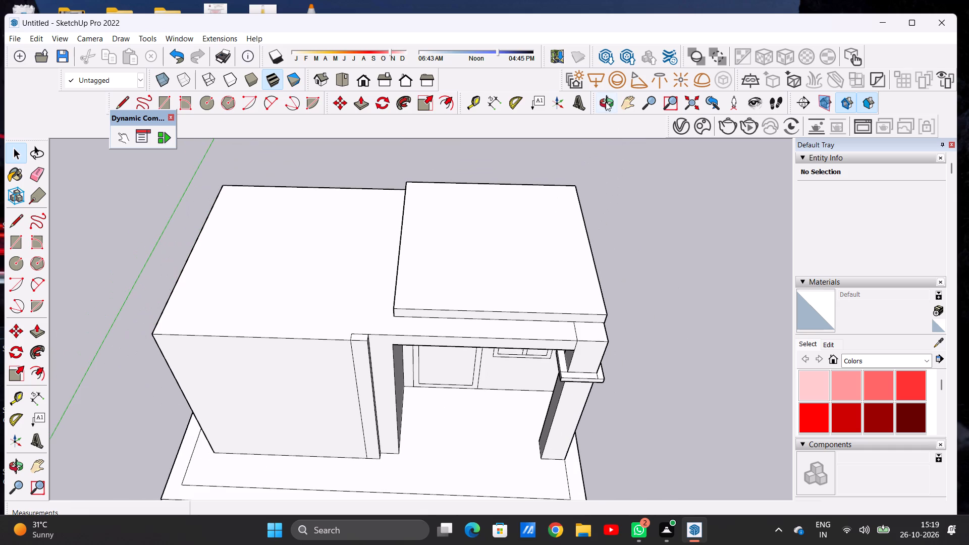
{"action": "left_click", "coordinate": [606, 102]}
{"action": "left_click_drag", "start_coordinate": [350, 361], "coordinate": [433, 261]}
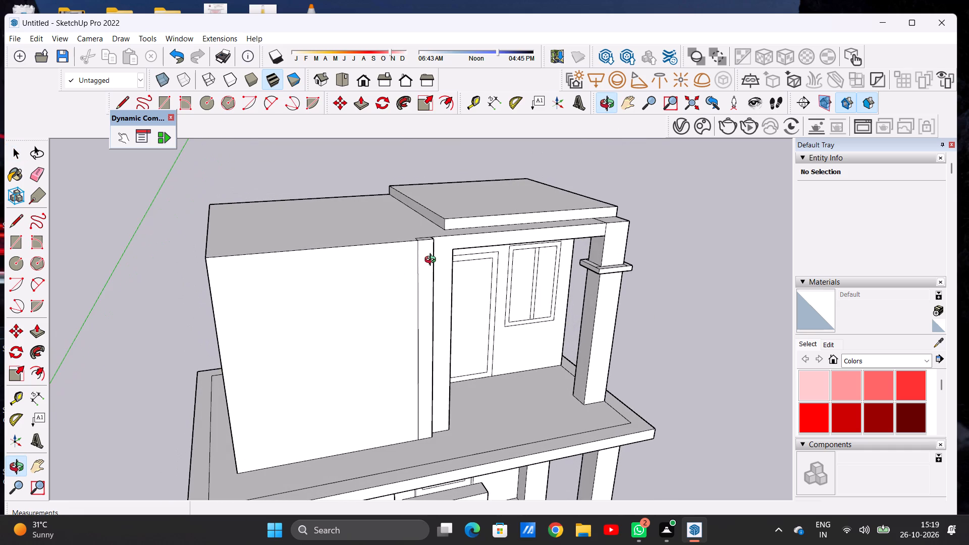
{"action": "scroll", "coordinate": [438, 230], "scroll_direction": "up", "scroll_amount": 1}
{"action": "scroll", "coordinate": [438, 230], "scroll_direction": "down", "scroll_amount": 1}
{"action": "scroll", "coordinate": [438, 230], "scroll_direction": "up", "scroll_amount": 3}
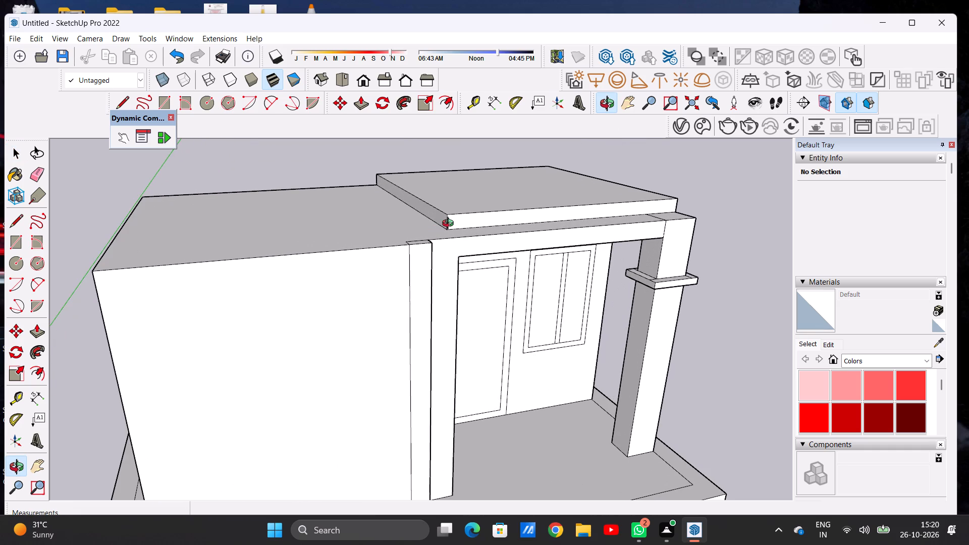
{"action": "scroll", "coordinate": [450, 224], "scroll_direction": "up", "scroll_amount": 1}
{"action": "scroll", "coordinate": [414, 261], "scroll_direction": "down", "scroll_amount": 2}
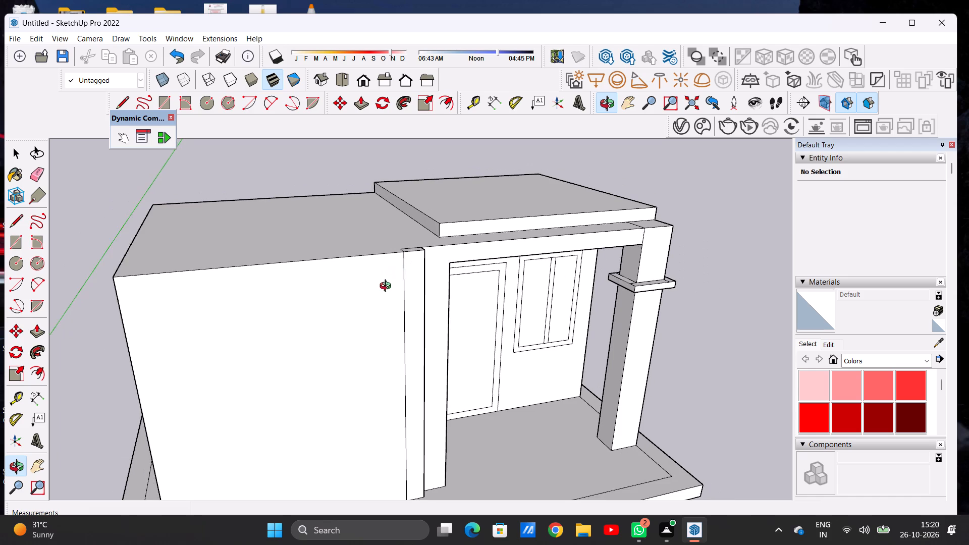
{"action": "scroll", "coordinate": [400, 281], "scroll_direction": "down", "scroll_amount": 1}
{"action": "scroll", "coordinate": [438, 240], "scroll_direction": "down", "scroll_amount": 1}
Push/pull the roof slab's side face about 10' 2 7/8" across the projecting block to its outer edge.
{"action": "scroll", "coordinate": [435, 240], "scroll_direction": "up", "scroll_amount": 9}
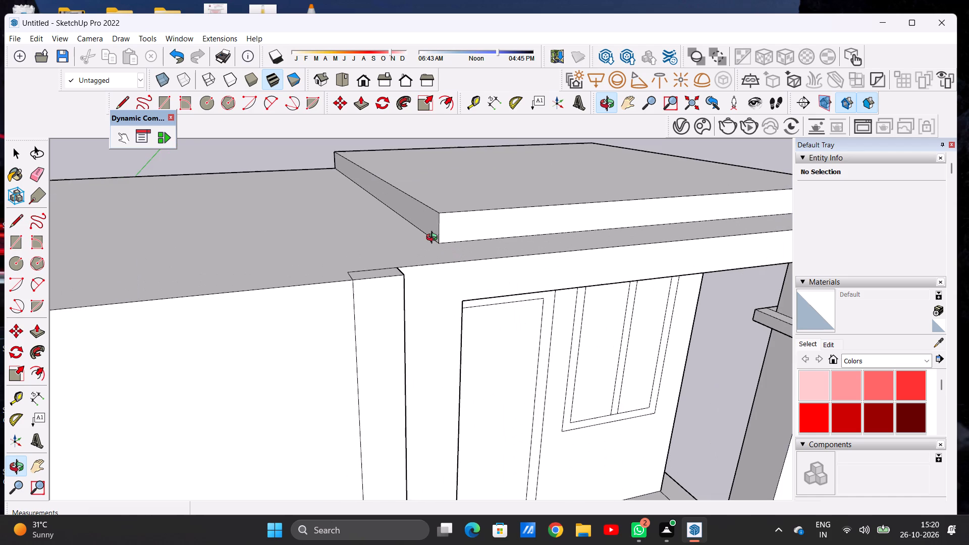
{"action": "key", "text": "p"}
{"action": "left_click", "coordinate": [437, 229]}
{"action": "scroll", "coordinate": [413, 238], "scroll_direction": "down", "scroll_amount": 7}
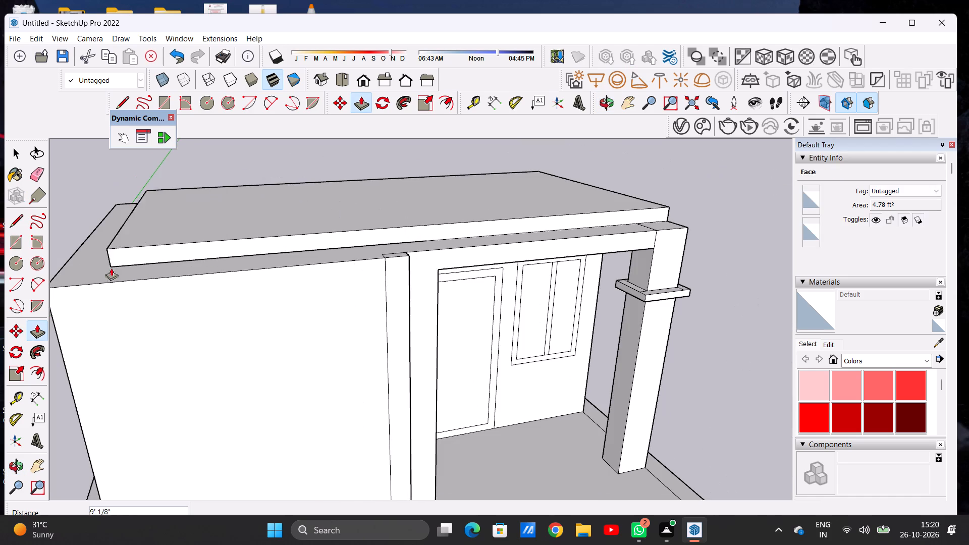
{"action": "scroll", "coordinate": [281, 237], "scroll_direction": "down", "scroll_amount": 9}
{"action": "scroll", "coordinate": [200, 250], "scroll_direction": "up", "scroll_amount": 10}
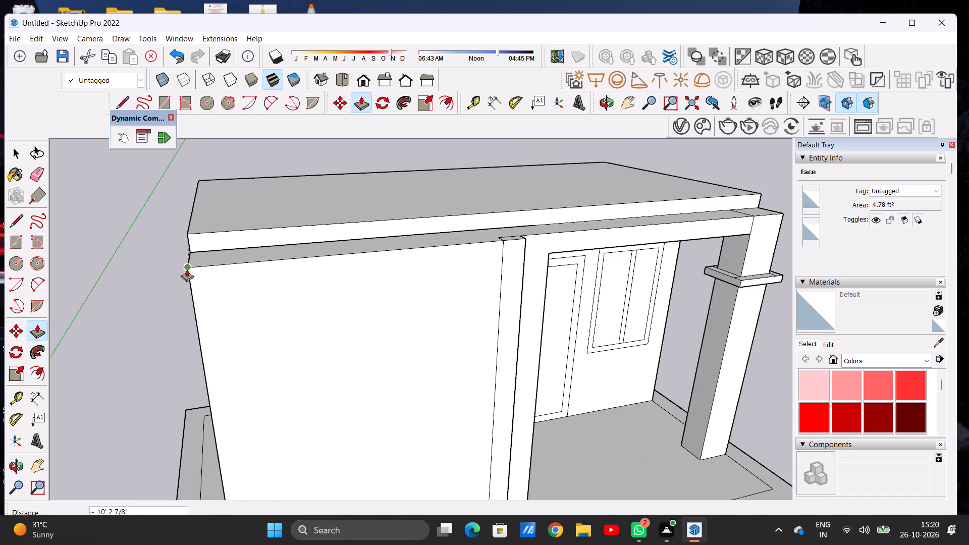
{"action": "left_click", "coordinate": [187, 269]}
{"action": "key", "text": "space"}
{"action": "scroll", "coordinate": [304, 267], "scroll_direction": "down", "scroll_amount": 5}
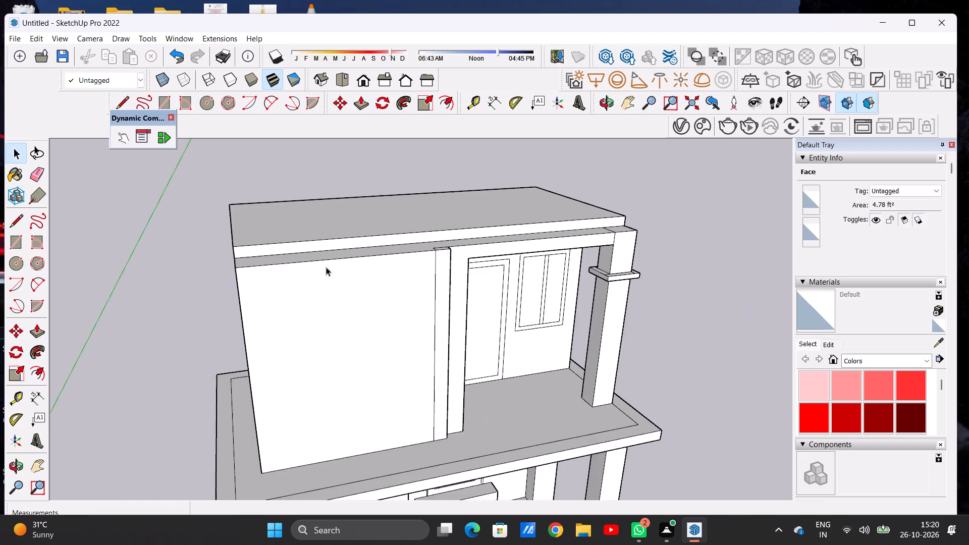
Push/pull the small outlined top face of the vertical strip up 6" to the roof slab's top level.
{"action": "scroll", "coordinate": [394, 223], "scroll_direction": "up", "scroll_amount": 5}
{"action": "scroll", "coordinate": [435, 247], "scroll_direction": "down", "scroll_amount": 4}
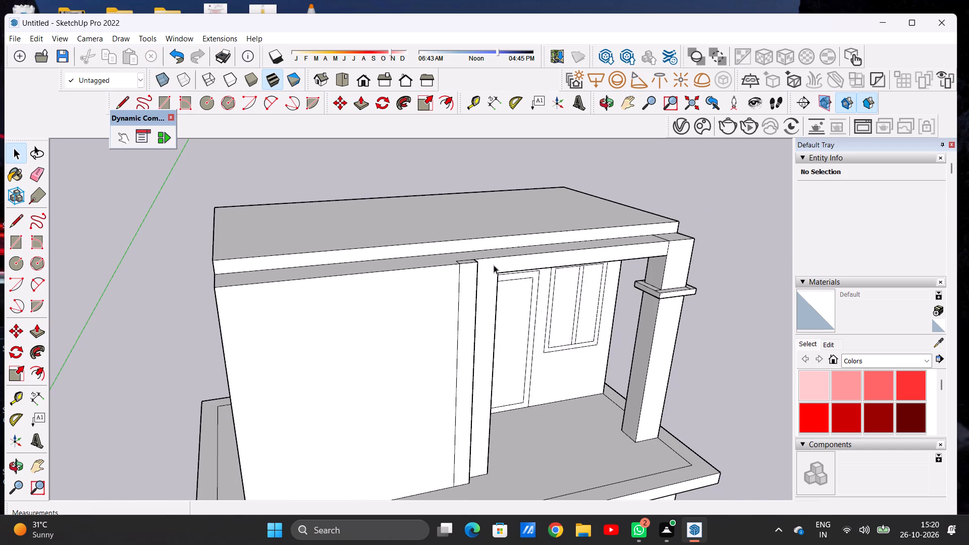
{"action": "left_click", "coordinate": [601, 101]}
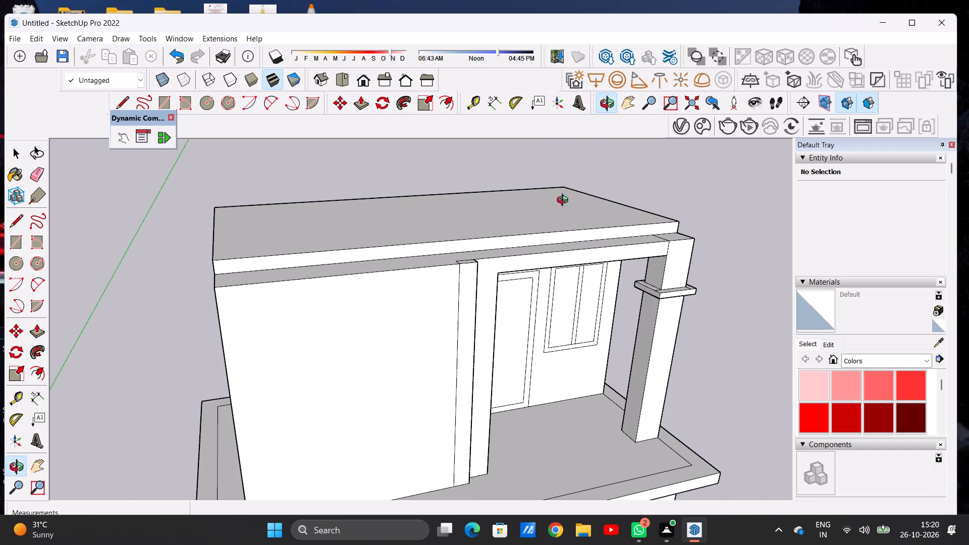
{"action": "left_click_drag", "start_coordinate": [528, 259], "coordinate": [489, 339]}
{"action": "scroll", "coordinate": [447, 342], "scroll_direction": "up", "scroll_amount": 8}
{"action": "scroll", "coordinate": [448, 332], "scroll_direction": "down", "scroll_amount": 1}
{"action": "scroll", "coordinate": [448, 332], "scroll_direction": "up", "scroll_amount": 2}
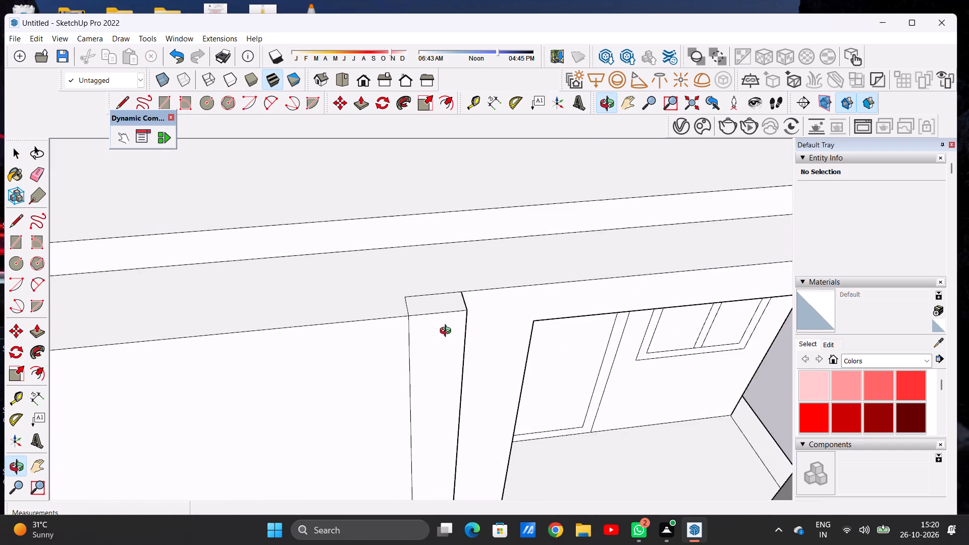
{"action": "scroll", "coordinate": [448, 332], "scroll_direction": "up", "scroll_amount": 2}
{"action": "key", "text": "p"}
{"action": "left_click", "coordinate": [445, 298]}
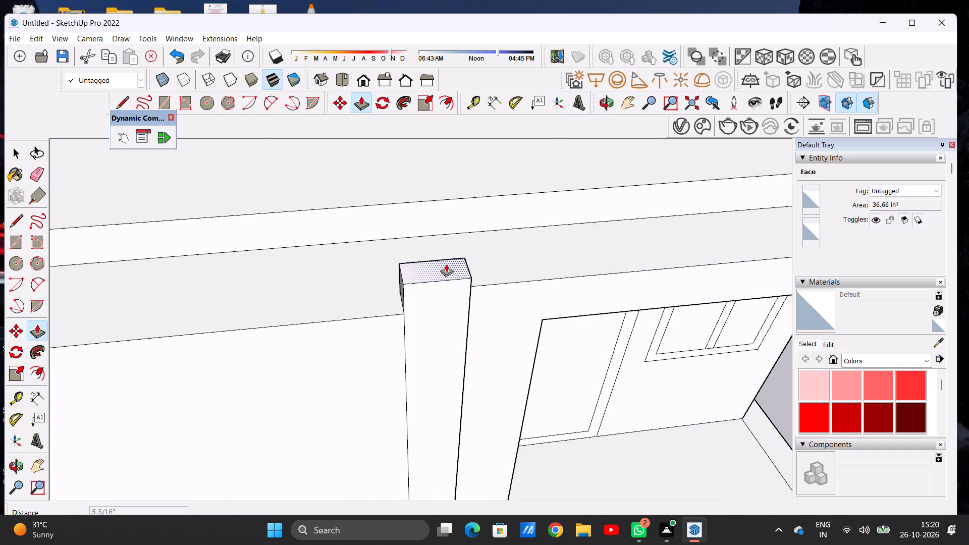
{"action": "scroll", "coordinate": [450, 282], "scroll_direction": "down", "scroll_amount": 9}
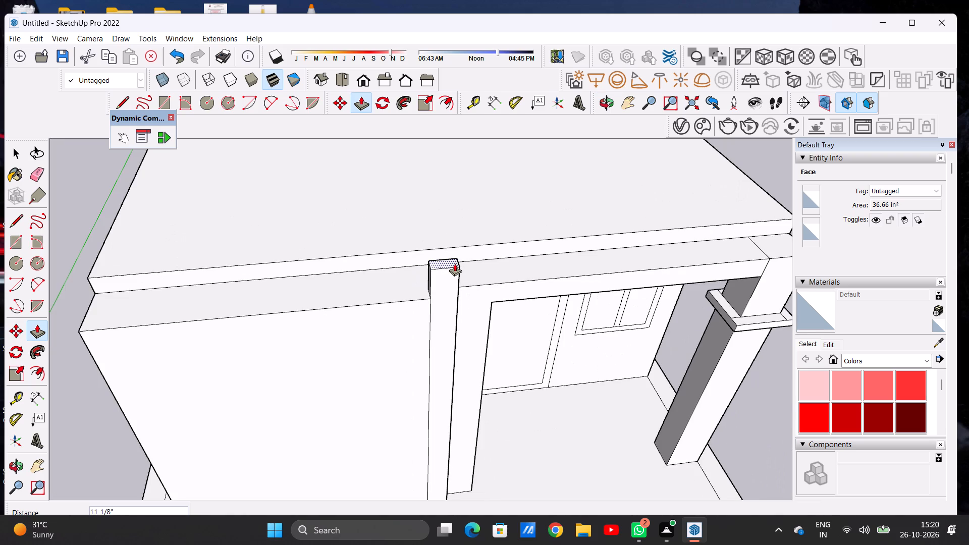
{"action": "left_click", "coordinate": [493, 241]}
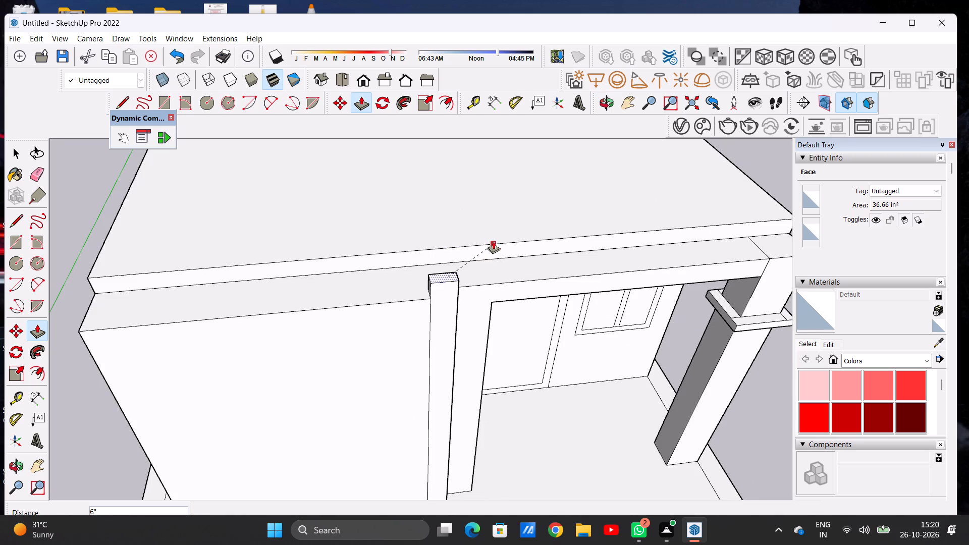
{"action": "key", "text": "space"}
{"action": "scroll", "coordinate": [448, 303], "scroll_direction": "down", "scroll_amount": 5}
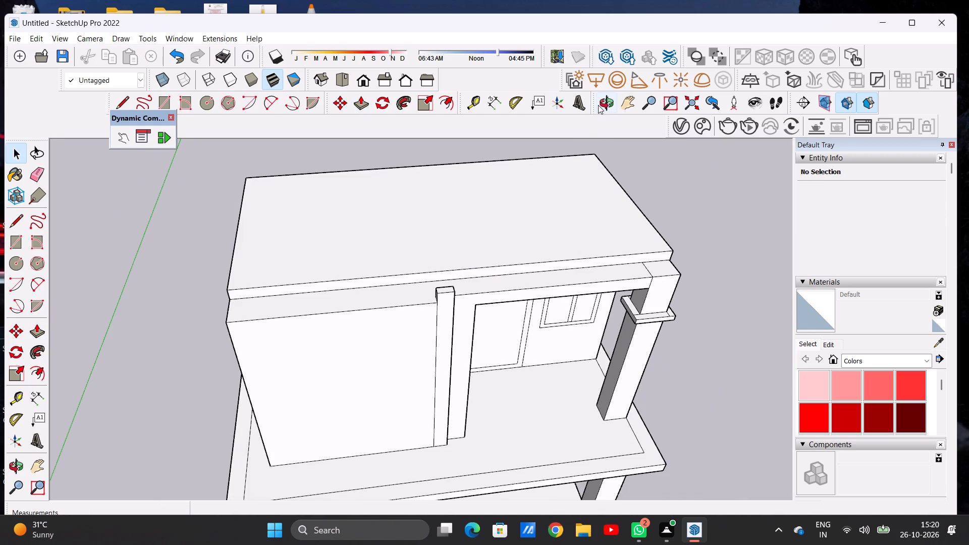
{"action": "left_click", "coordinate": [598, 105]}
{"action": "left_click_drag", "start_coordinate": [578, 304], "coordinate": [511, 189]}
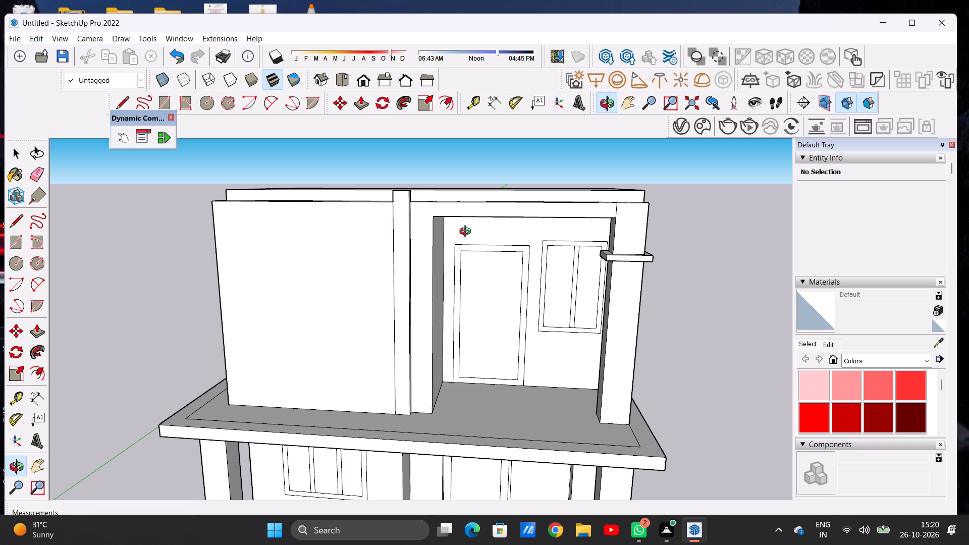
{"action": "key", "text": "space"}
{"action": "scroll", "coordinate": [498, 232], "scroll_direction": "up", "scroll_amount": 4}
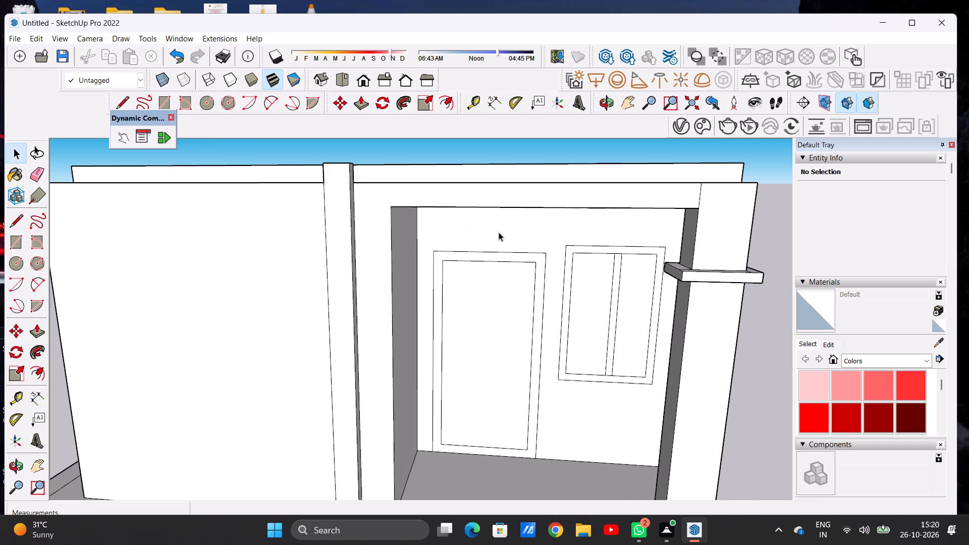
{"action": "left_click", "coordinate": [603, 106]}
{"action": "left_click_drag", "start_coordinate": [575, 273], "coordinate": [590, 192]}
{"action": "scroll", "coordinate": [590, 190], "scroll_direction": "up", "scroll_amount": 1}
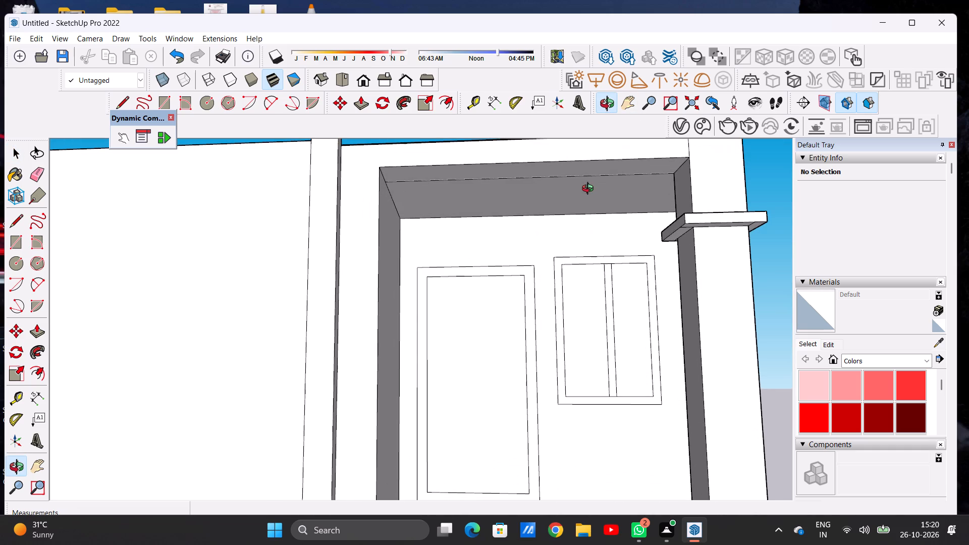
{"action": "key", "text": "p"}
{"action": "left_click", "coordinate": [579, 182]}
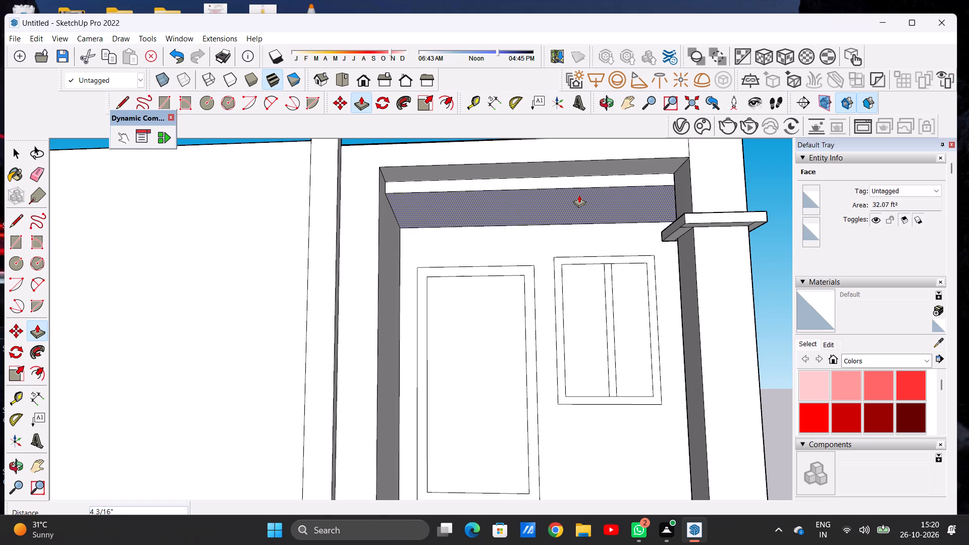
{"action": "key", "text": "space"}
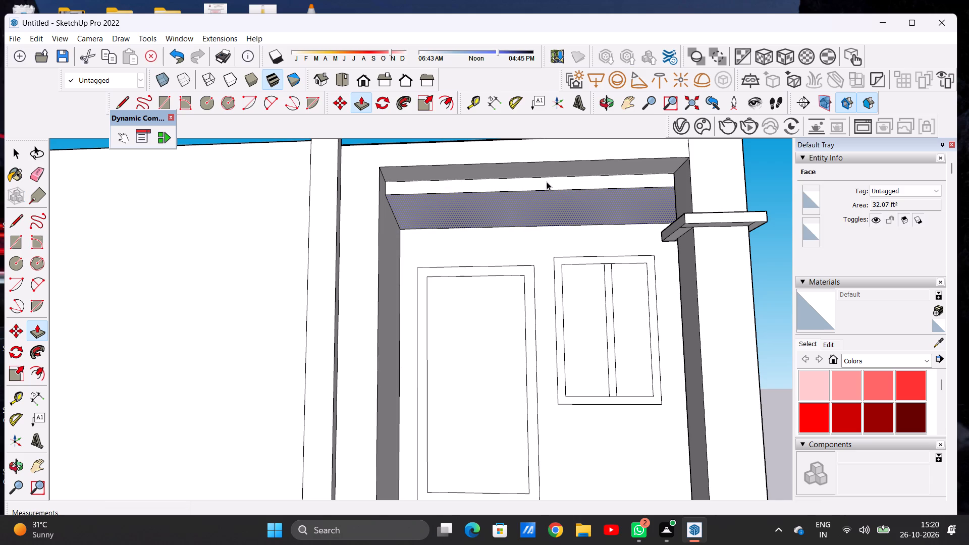
Push/pull the underside of the upper floor's front beam down about 4 7/8" above the terrace opening.
{"action": "scroll", "coordinate": [541, 172], "scroll_direction": "up", "scroll_amount": 5}
{"action": "scroll", "coordinate": [490, 211], "scroll_direction": "down", "scroll_amount": 3}
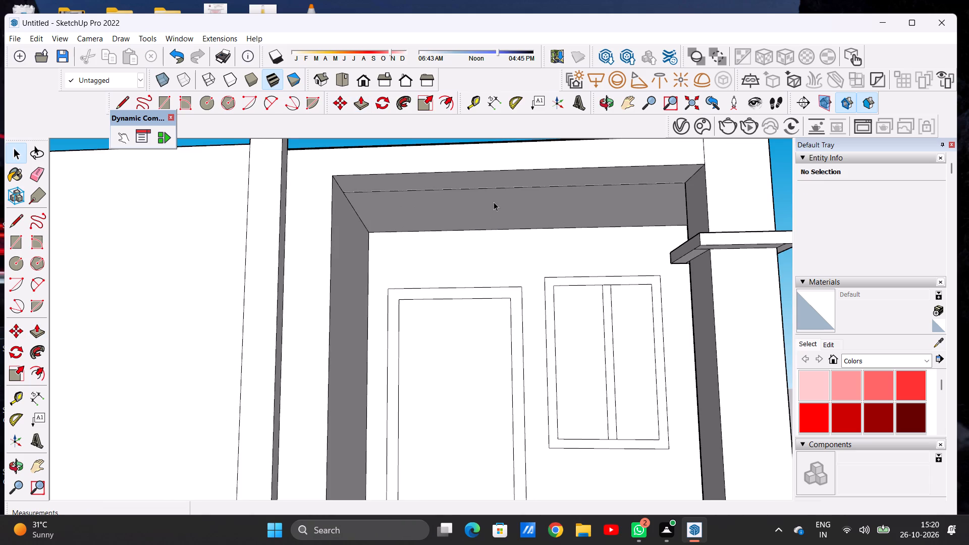
{"action": "key", "text": "p"}
{"action": "left_click", "coordinate": [490, 174]}
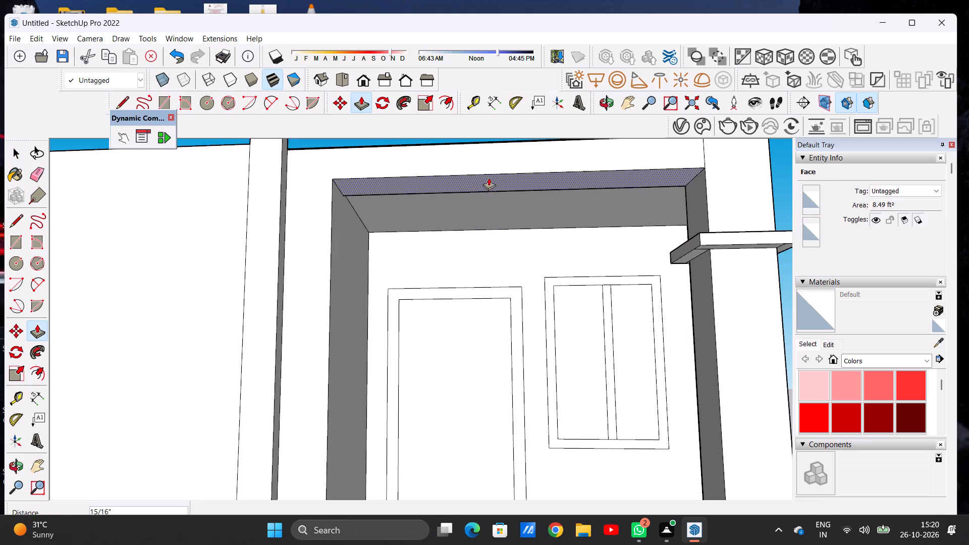
{"action": "left_click", "coordinate": [490, 192]}
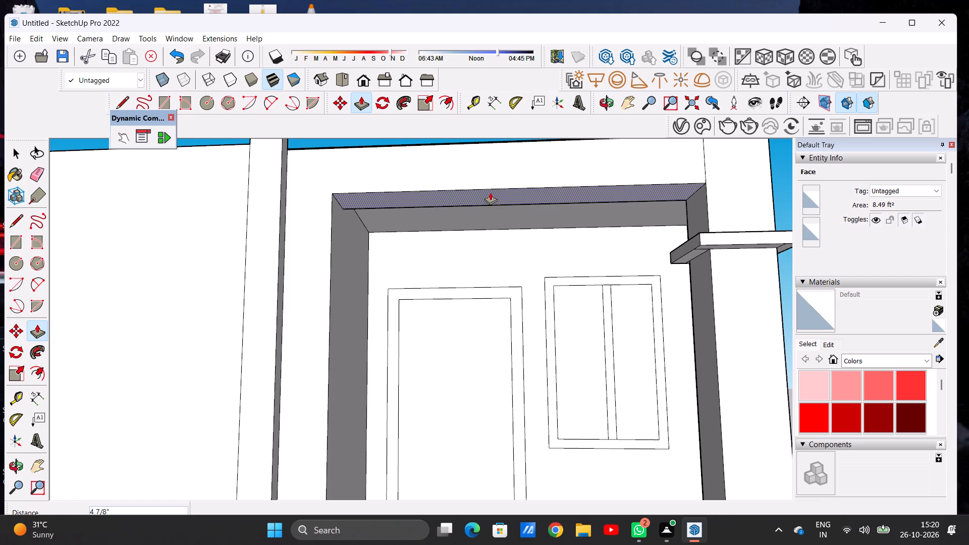
{"action": "key", "text": "space"}
Examine the upper floor's front beam, roof slab edge, vertical strip and terrace pillar from the front, corner and above.
{"action": "scroll", "coordinate": [485, 248], "scroll_direction": "down", "scroll_amount": 5}
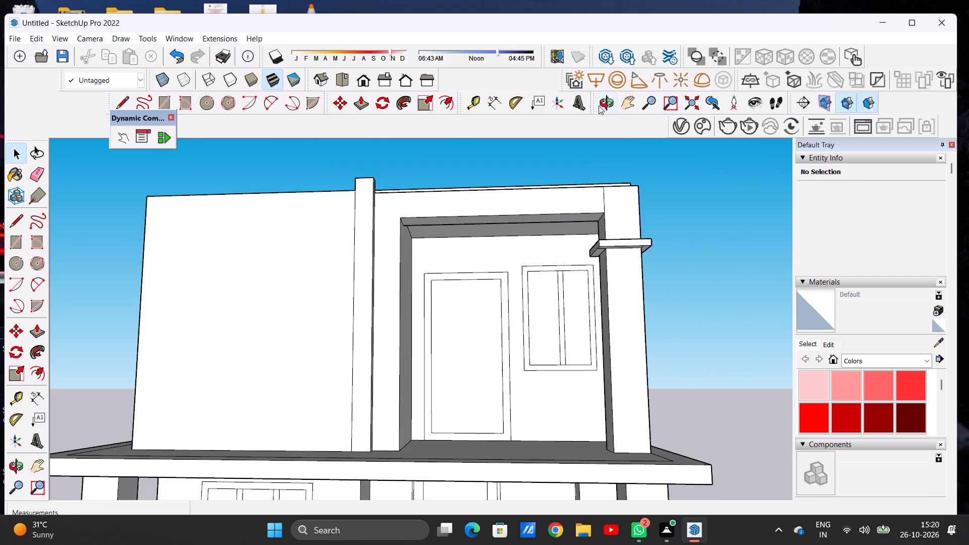
{"action": "left_click", "coordinate": [599, 105]}
{"action": "left_click_drag", "start_coordinate": [582, 189], "coordinate": [595, 272]}
{"action": "scroll", "coordinate": [553, 229], "scroll_direction": "up", "scroll_amount": 3}
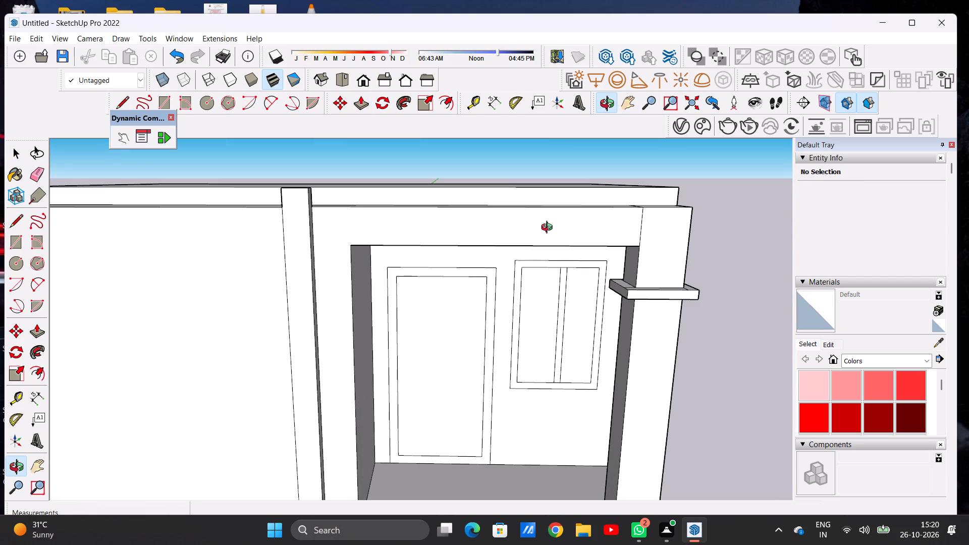
{"action": "scroll", "coordinate": [512, 229], "scroll_direction": "down", "scroll_amount": 1}
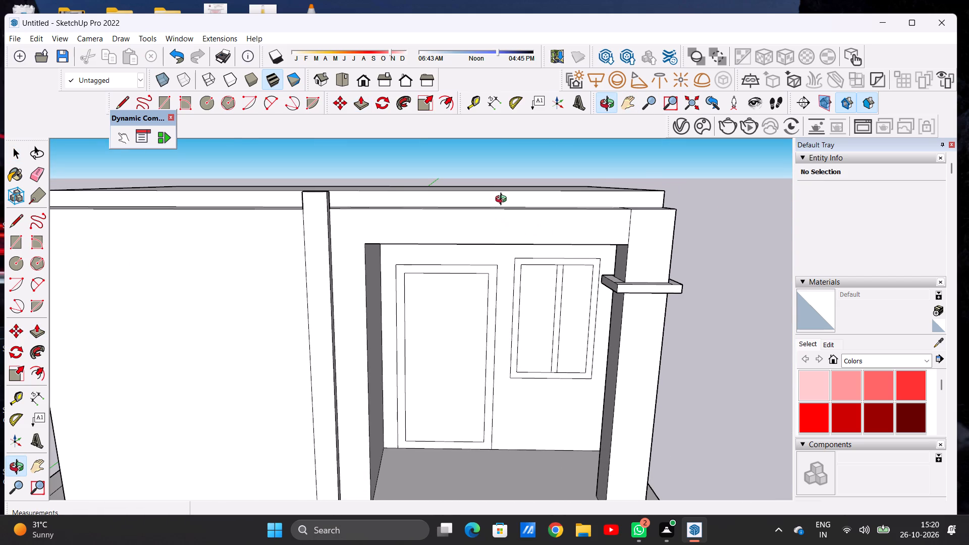
{"action": "scroll", "coordinate": [503, 200], "scroll_direction": "up", "scroll_amount": 1}
{"action": "scroll", "coordinate": [482, 244], "scroll_direction": "down", "scroll_amount": 4}
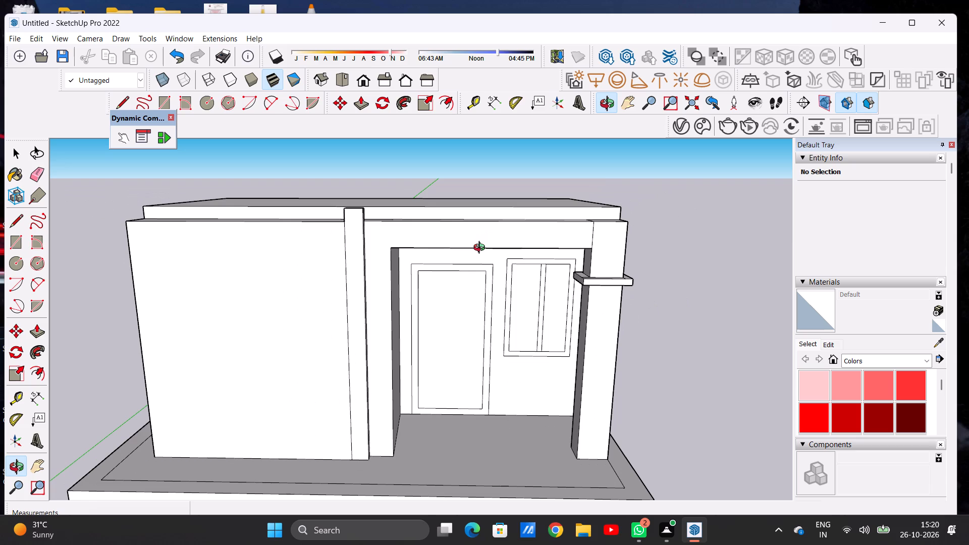
{"action": "scroll", "coordinate": [484, 205], "scroll_direction": "up", "scroll_amount": 2}
{"action": "left_click_drag", "start_coordinate": [531, 209], "coordinate": [471, 241]}
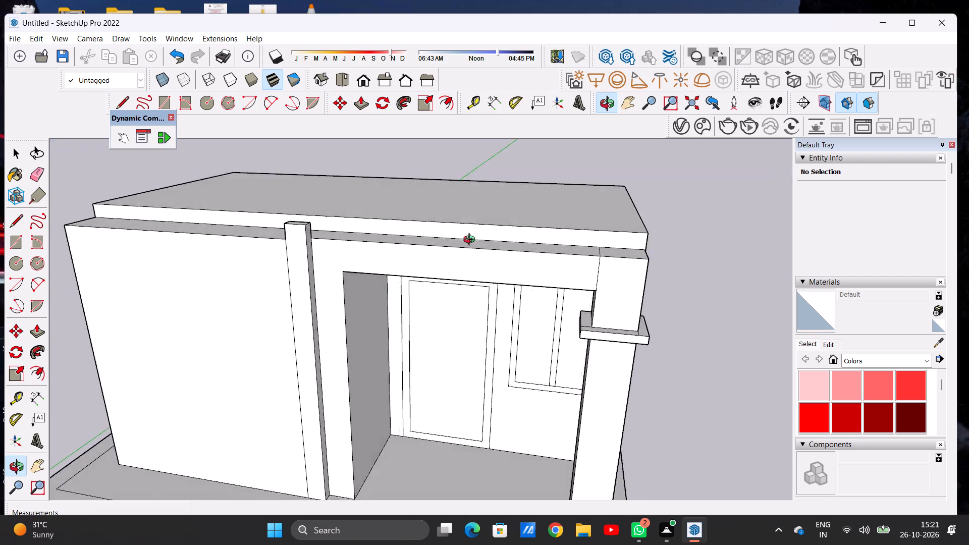
{"action": "left_click_drag", "start_coordinate": [471, 241], "coordinate": [383, 304]}
{"action": "scroll", "coordinate": [528, 265], "scroll_direction": "down", "scroll_amount": 3}
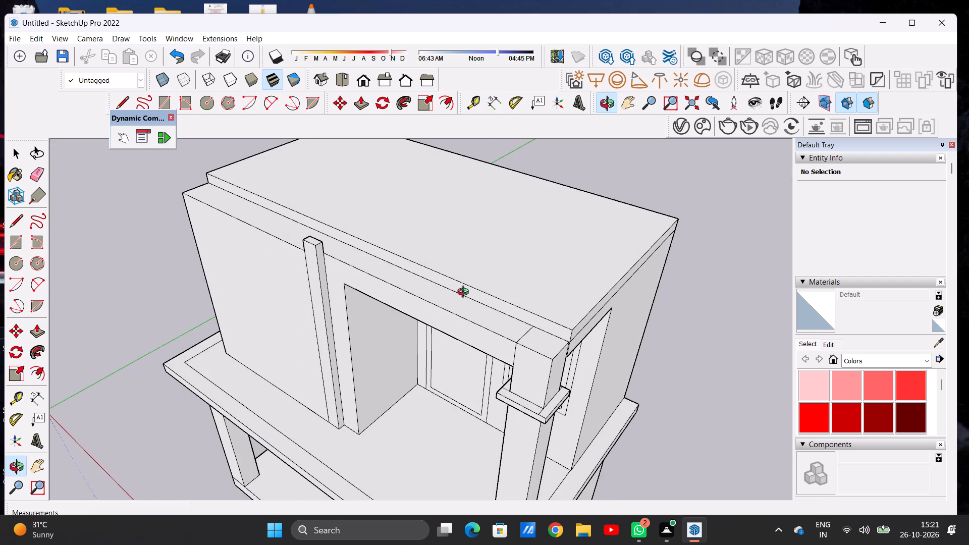
{"action": "scroll", "coordinate": [507, 282], "scroll_direction": "up", "scroll_amount": 3}
{"action": "scroll", "coordinate": [541, 268], "scroll_direction": "down", "scroll_amount": 5}
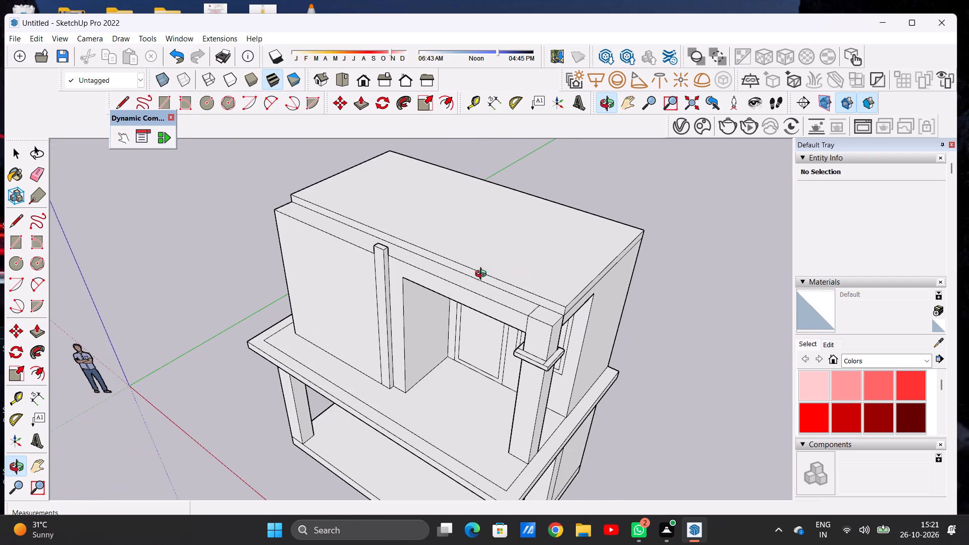
{"action": "scroll", "coordinate": [484, 296], "scroll_direction": "up", "scroll_amount": 2}
{"action": "left_click_drag", "start_coordinate": [498, 314], "coordinate": [507, 273]}
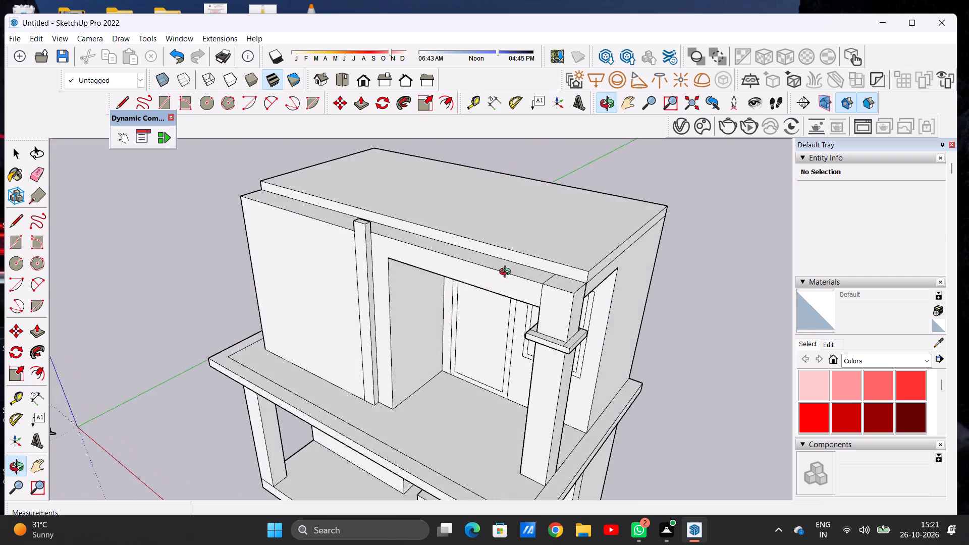
{"action": "left_click_drag", "start_coordinate": [507, 273], "coordinate": [524, 223]}
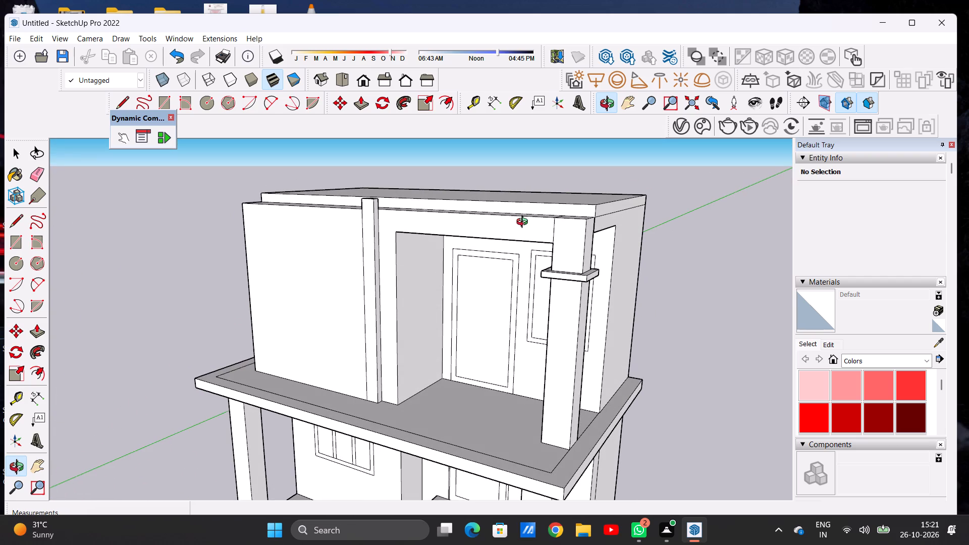
{"action": "left_click_drag", "start_coordinate": [524, 223], "coordinate": [510, 289]}
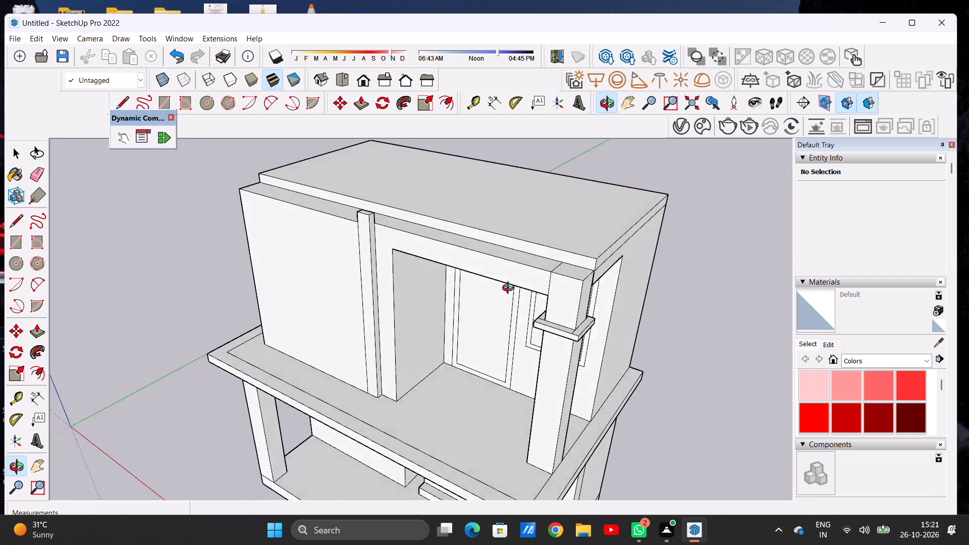
{"action": "left_click_drag", "start_coordinate": [510, 289], "coordinate": [523, 321]}
{"action": "scroll", "coordinate": [569, 257], "scroll_direction": "up", "scroll_amount": 1}
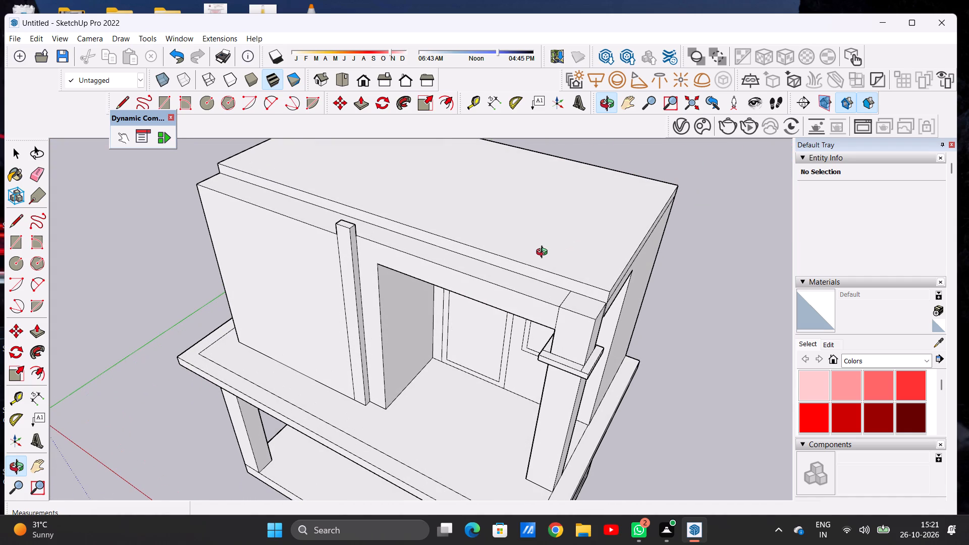
Push/pull the vertical strip's small top face up about 5 3/8" above the roof slab.
{"action": "key", "text": "p"}
{"action": "scroll", "coordinate": [348, 210], "scroll_direction": "up", "scroll_amount": 2}
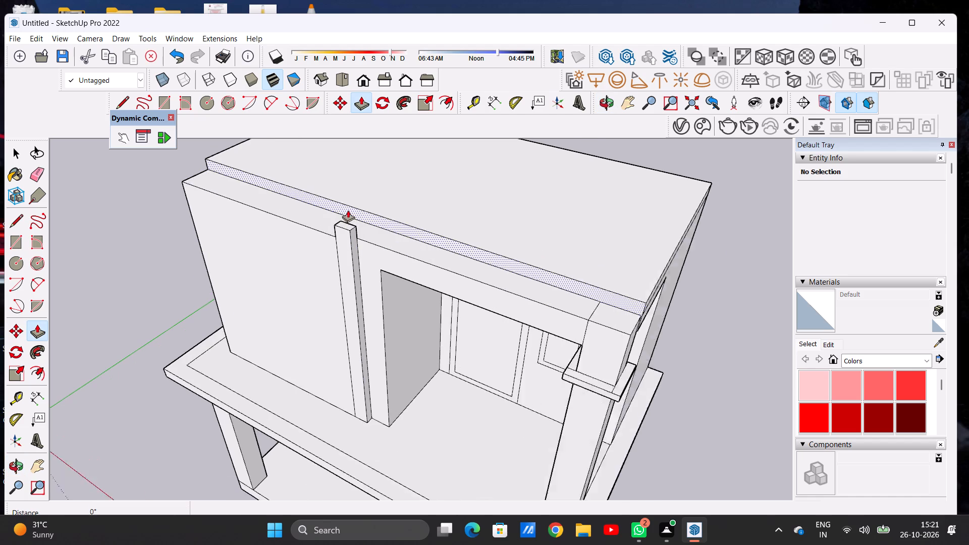
{"action": "scroll", "coordinate": [348, 210], "scroll_direction": "up", "scroll_amount": 4}
{"action": "left_click", "coordinate": [345, 232]}
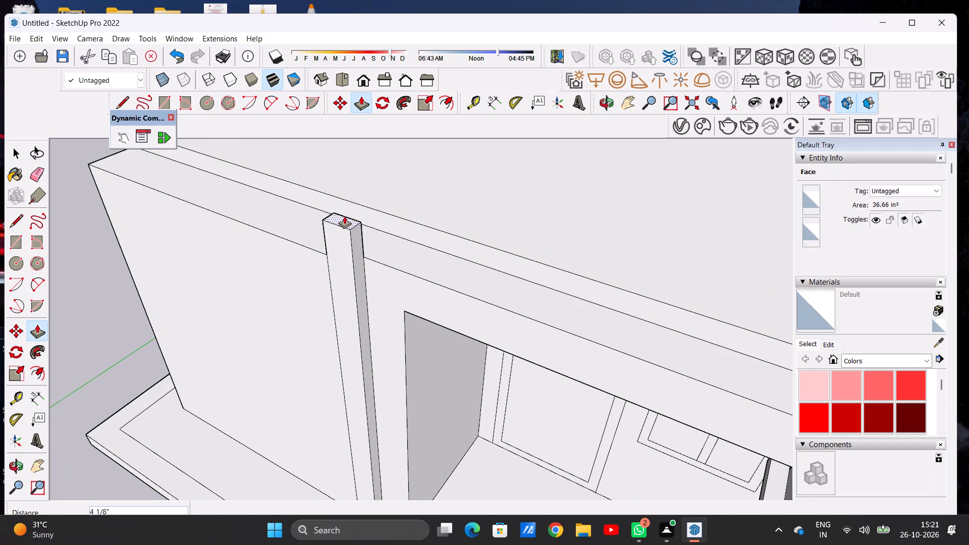
{"action": "left_click", "coordinate": [345, 212]}
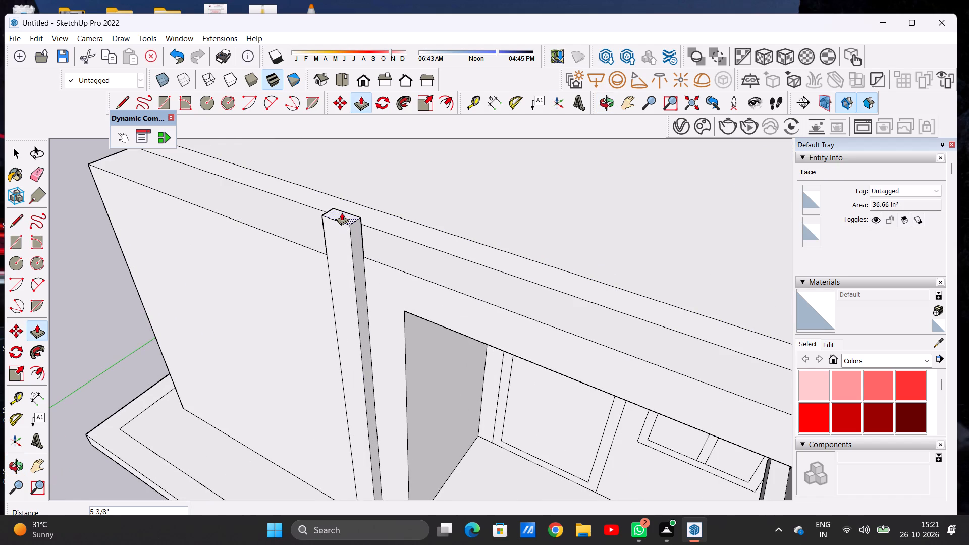
{"action": "key", "text": "p"}
{"action": "key", "text": "space"}
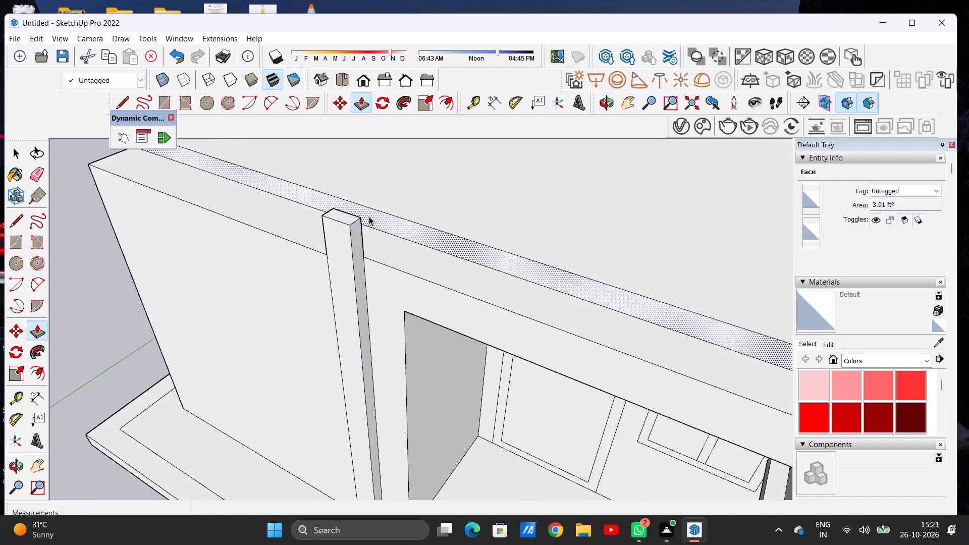
Push/pull the back face of the vertical strip's raised top 1' 1" across the ledge to the roof slab's front edge.
{"action": "scroll", "coordinate": [375, 207], "scroll_direction": "down", "scroll_amount": 5}
{"action": "scroll", "coordinate": [376, 232], "scroll_direction": "up", "scroll_amount": 6}
{"action": "scroll", "coordinate": [382, 224], "scroll_direction": "down", "scroll_amount": 5}
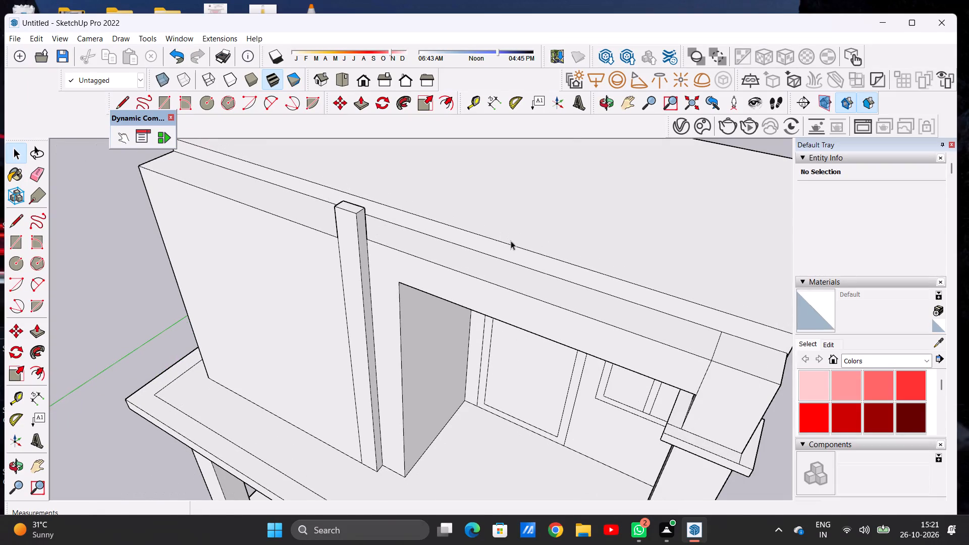
{"action": "left_click", "coordinate": [603, 102]}
{"action": "left_click_drag", "start_coordinate": [590, 249], "coordinate": [325, 210]}
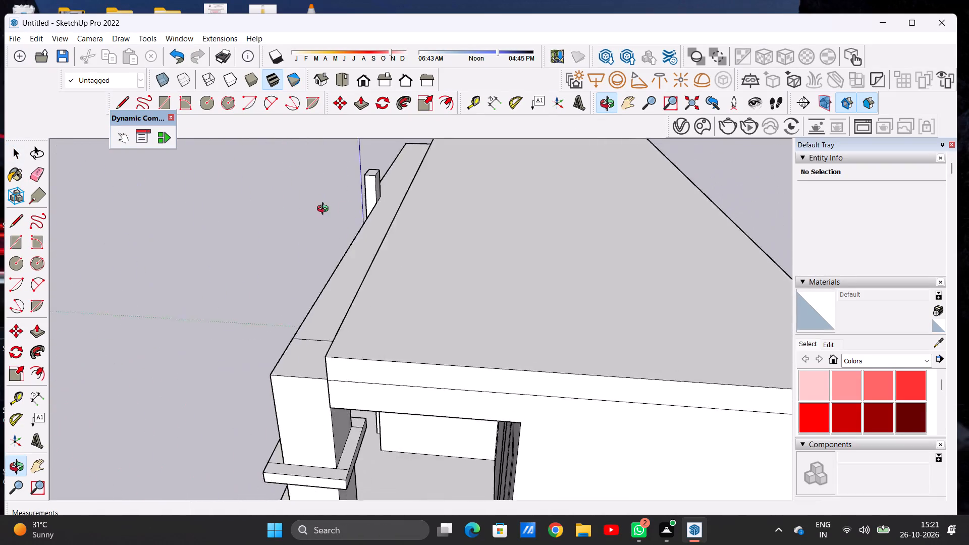
{"action": "left_click_drag", "start_coordinate": [325, 210], "coordinate": [315, 232]}
{"action": "scroll", "coordinate": [380, 200], "scroll_direction": "up", "scroll_amount": 9}
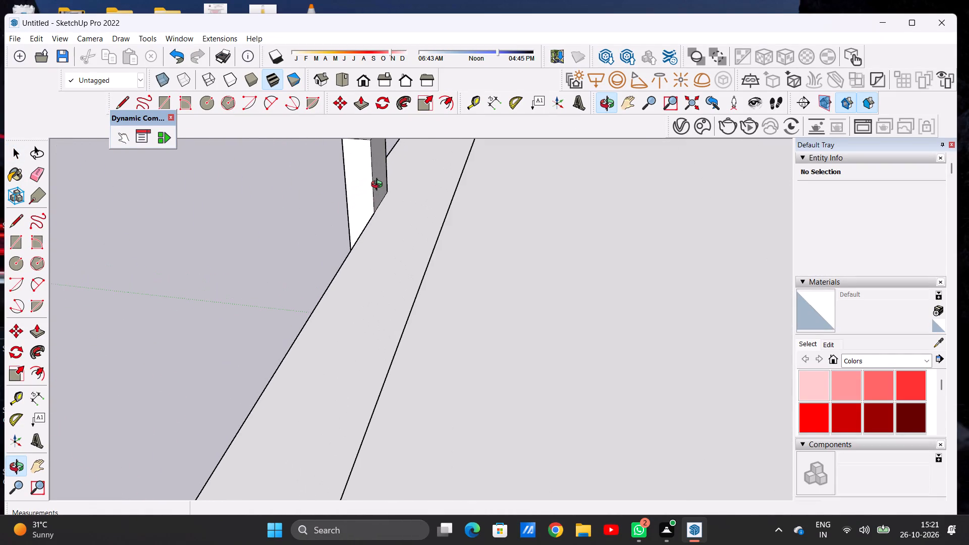
{"action": "key", "text": "p"}
{"action": "left_click", "coordinate": [380, 166]}
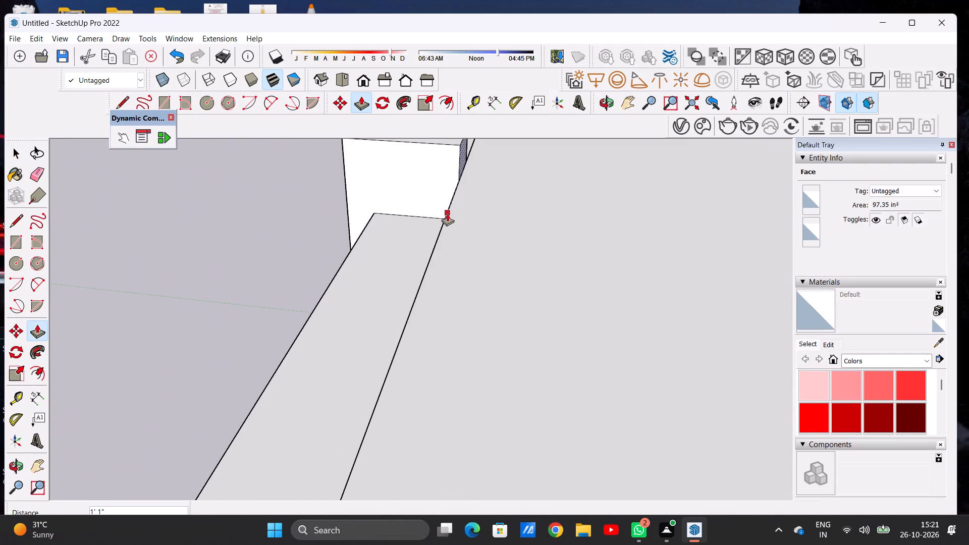
{"action": "left_click", "coordinate": [447, 213]}
{"action": "key", "text": "space"}
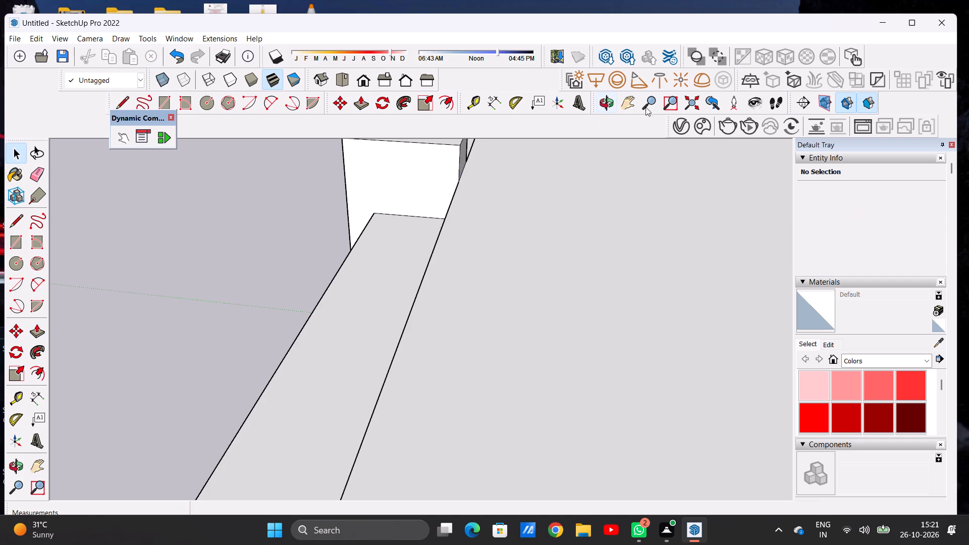
Examine the vertical strip's extended top and its junction with the roof slab and front beam from the front corner.
{"action": "left_click", "coordinate": [601, 108]}
{"action": "left_click_drag", "start_coordinate": [367, 292], "coordinate": [582, 249]}
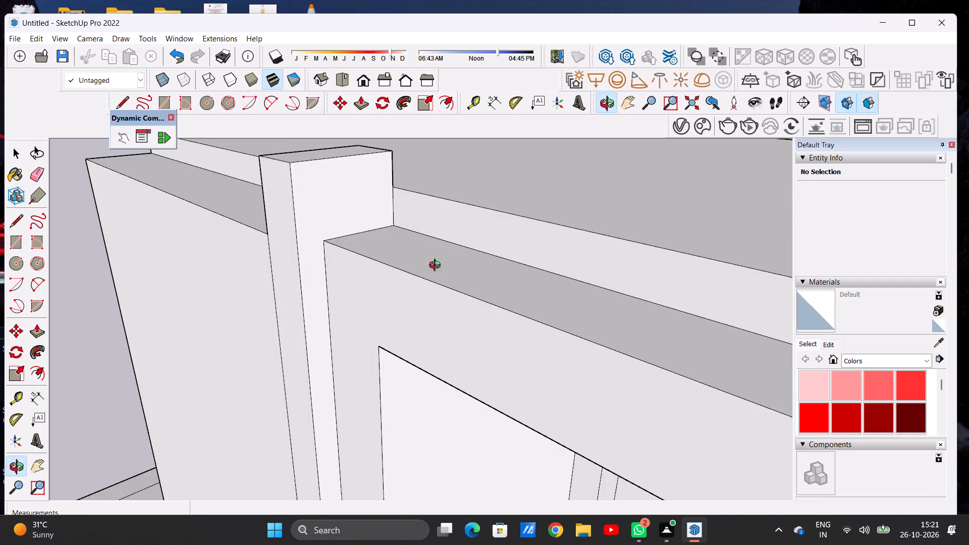
{"action": "scroll", "coordinate": [388, 268], "scroll_direction": "down", "scroll_amount": 11}
{"action": "scroll", "coordinate": [380, 266], "scroll_direction": "up", "scroll_amount": 1}
{"action": "scroll", "coordinate": [380, 266], "scroll_direction": "down", "scroll_amount": 1}
{"action": "scroll", "coordinate": [431, 255], "scroll_direction": "up", "scroll_amount": 2}
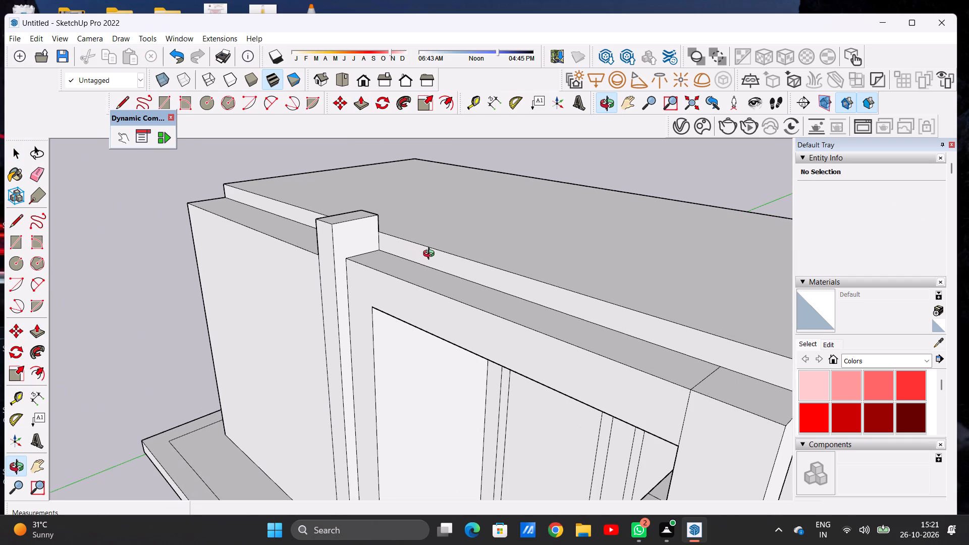
{"action": "scroll", "coordinate": [358, 269], "scroll_direction": "down", "scroll_amount": 5}
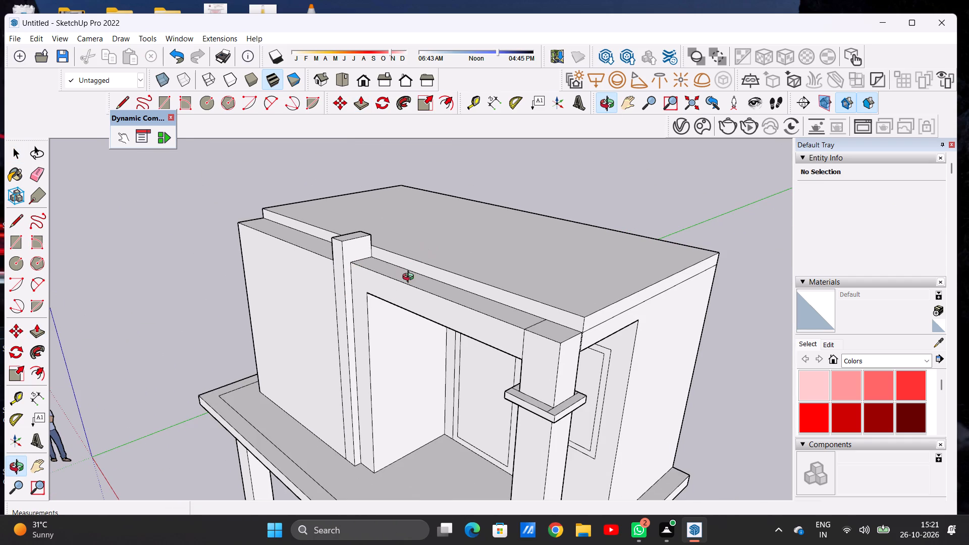
{"action": "left_click_drag", "start_coordinate": [401, 295], "coordinate": [447, 259]}
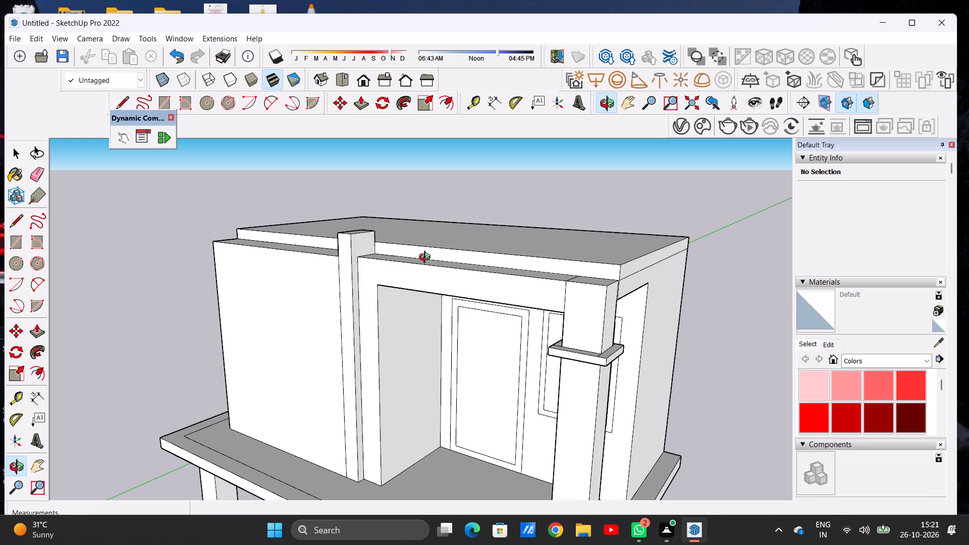
{"action": "key", "text": "p"}
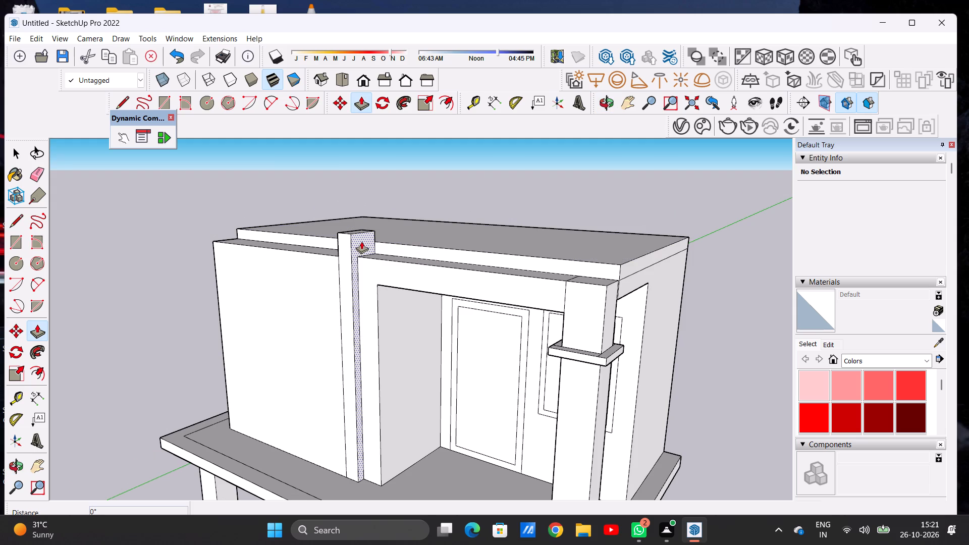
{"action": "key", "text": "space"}
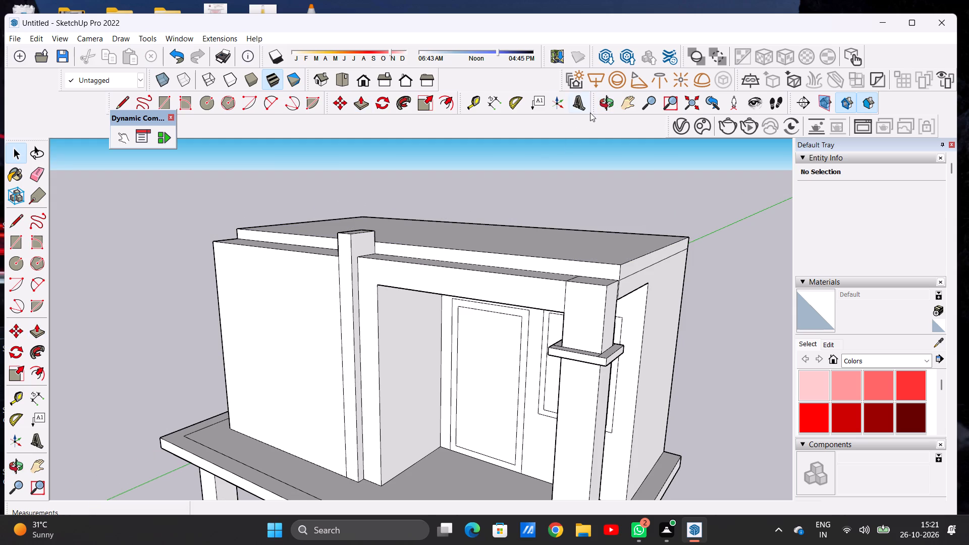
Draw a line about 4 5/16" long across the vertical strip's side face, from the front beam's top corner to the strip's front edge.
{"action": "left_click", "coordinate": [600, 105]}
{"action": "scroll", "coordinate": [388, 247], "scroll_direction": "up", "scroll_amount": 5}
{"action": "left_click_drag", "start_coordinate": [360, 268], "coordinate": [319, 297]}
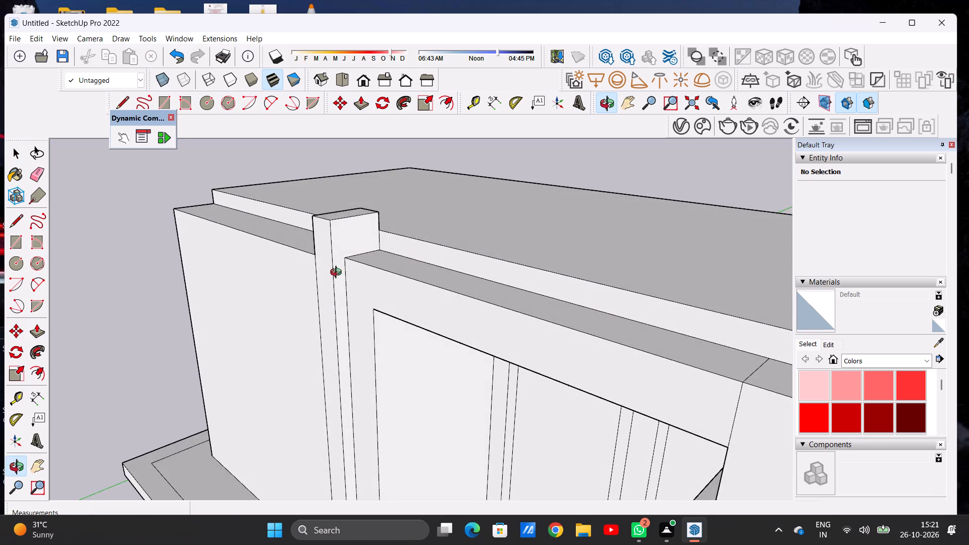
{"action": "scroll", "coordinate": [340, 271], "scroll_direction": "up", "scroll_amount": 13}
{"action": "key", "text": "l"}
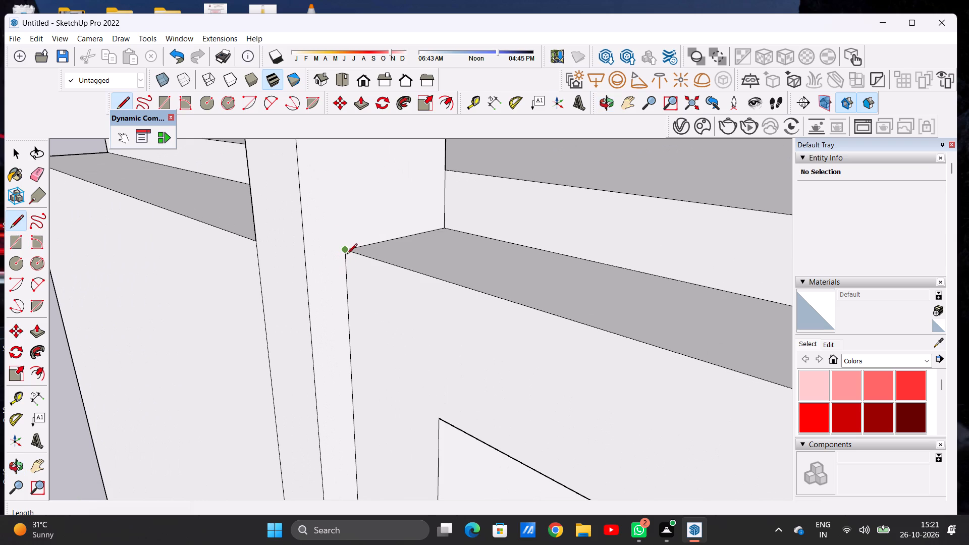
{"action": "left_click", "coordinate": [347, 255]}
{"action": "left_click", "coordinate": [306, 260]}
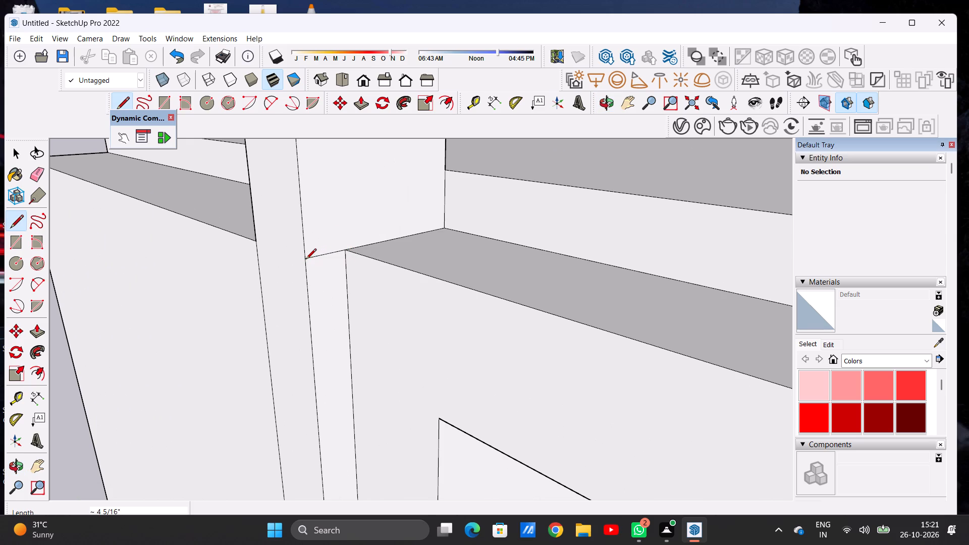
{"action": "key", "text": "space"}
Push/pull the side face of the strip's raised top about 8' 10 5/16" along the front beam, plus about 1' 2 3/4" over the pillar.
{"action": "scroll", "coordinate": [353, 293], "scroll_direction": "down", "scroll_amount": 7}
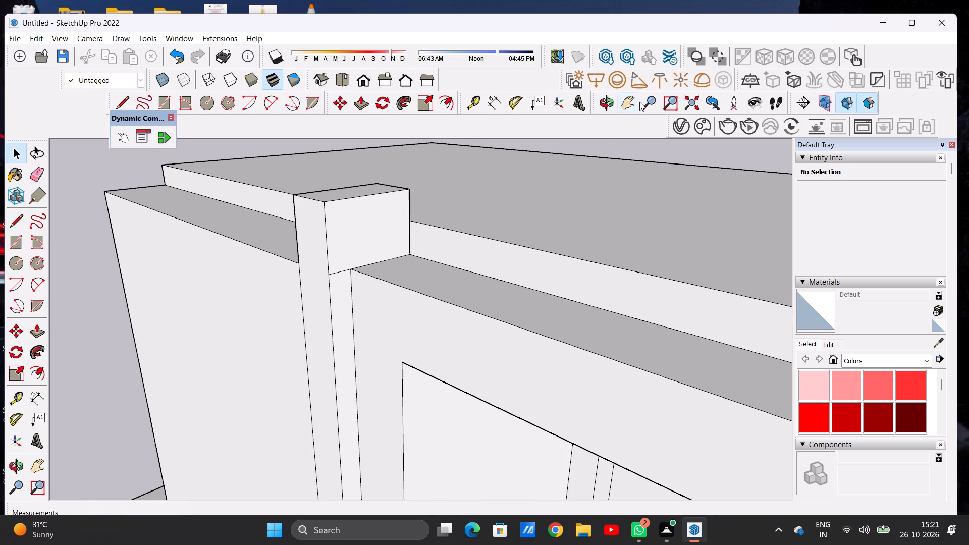
{"action": "left_click", "coordinate": [598, 104]}
{"action": "left_click_drag", "start_coordinate": [523, 271], "coordinate": [521, 252]}
{"action": "scroll", "coordinate": [460, 282], "scroll_direction": "down", "scroll_amount": 5}
{"action": "scroll", "coordinate": [460, 289], "scroll_direction": "up", "scroll_amount": 1}
{"action": "scroll", "coordinate": [460, 289], "scroll_direction": "down", "scroll_amount": 8}
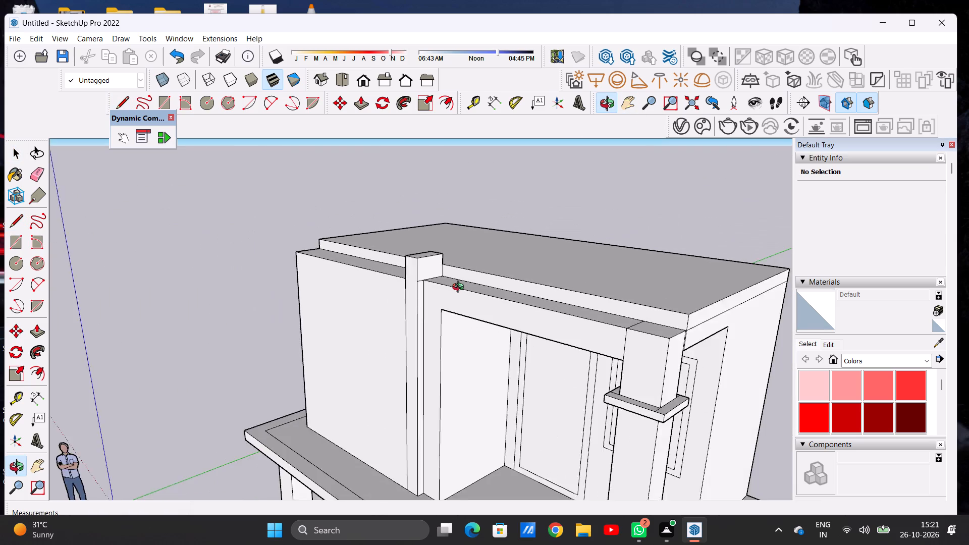
{"action": "scroll", "coordinate": [460, 288], "scroll_direction": "down", "scroll_amount": 5}
{"action": "scroll", "coordinate": [482, 308], "scroll_direction": "up", "scroll_amount": 4}
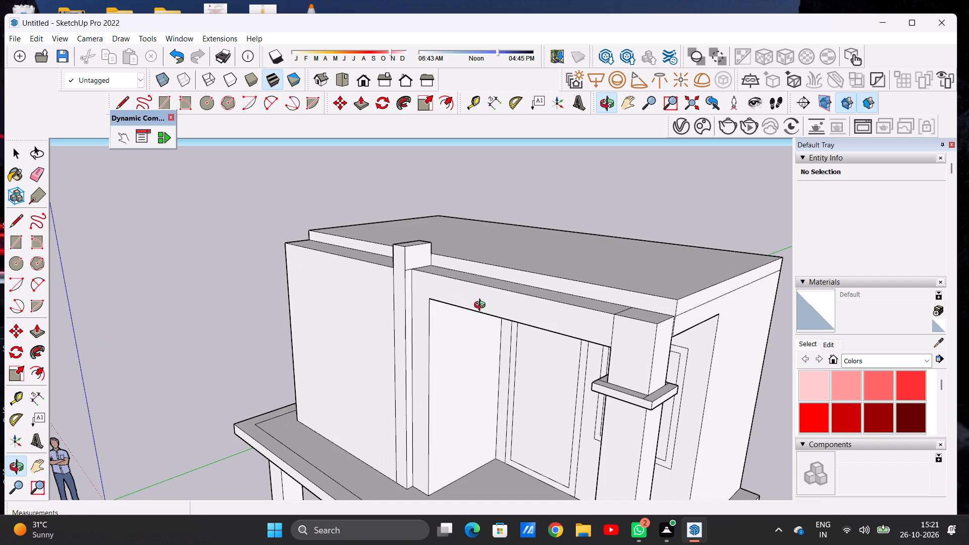
{"action": "key", "text": "p"}
{"action": "left_click", "coordinate": [410, 254]}
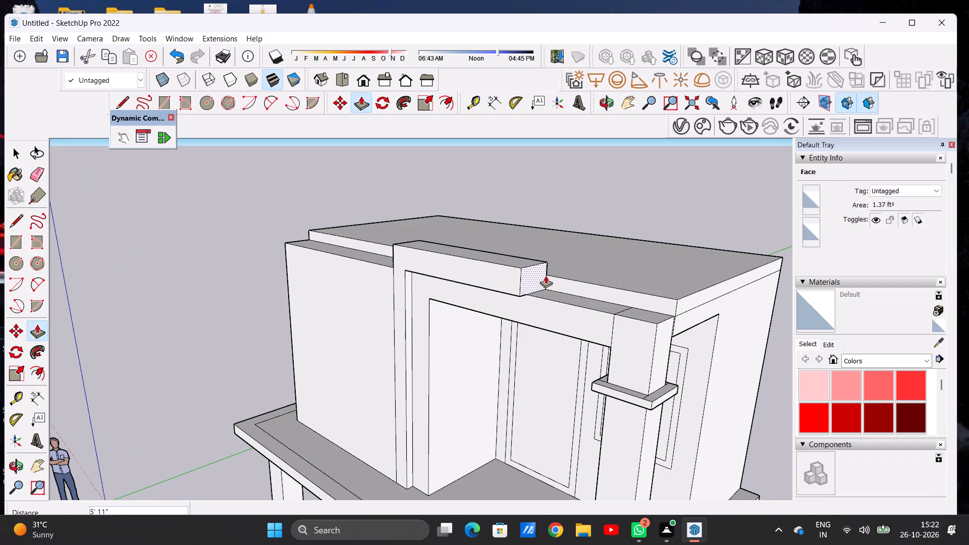
{"action": "left_click", "coordinate": [611, 316]}
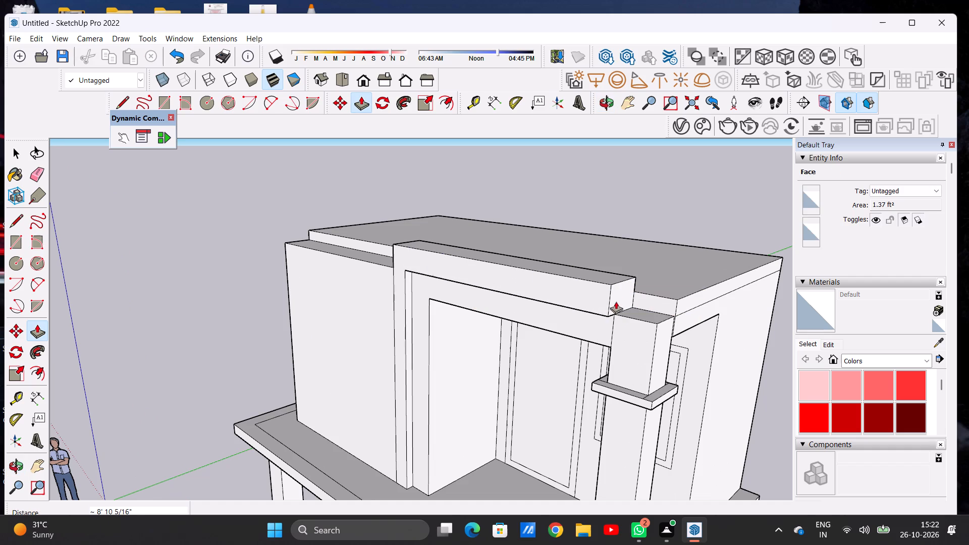
{"action": "left_click", "coordinate": [618, 296]}
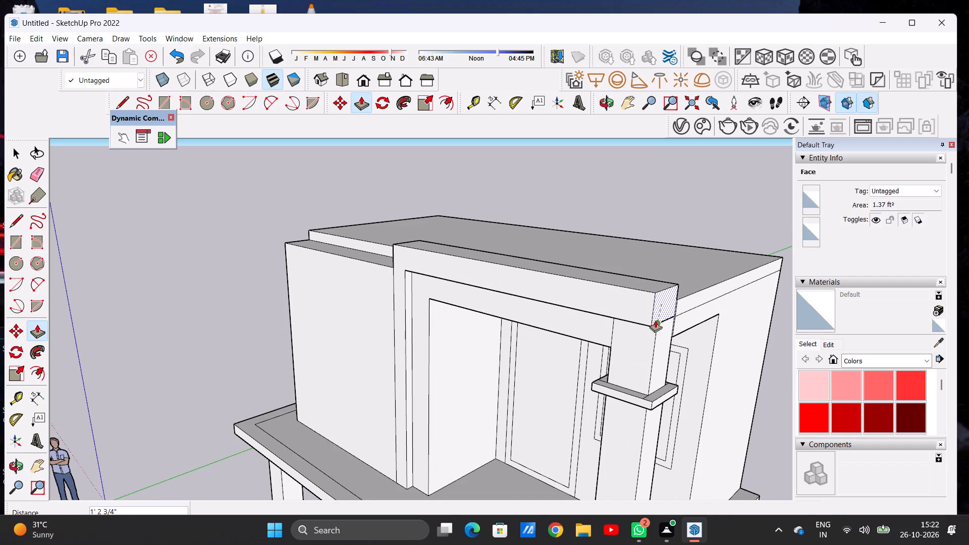
{"action": "left_click", "coordinate": [660, 326]}
{"action": "key", "text": "space"}
Examine the extended top band over the front beam and pillar, and the whole two-storey front elevation.
{"action": "scroll", "coordinate": [606, 300], "scroll_direction": "down", "scroll_amount": 7}
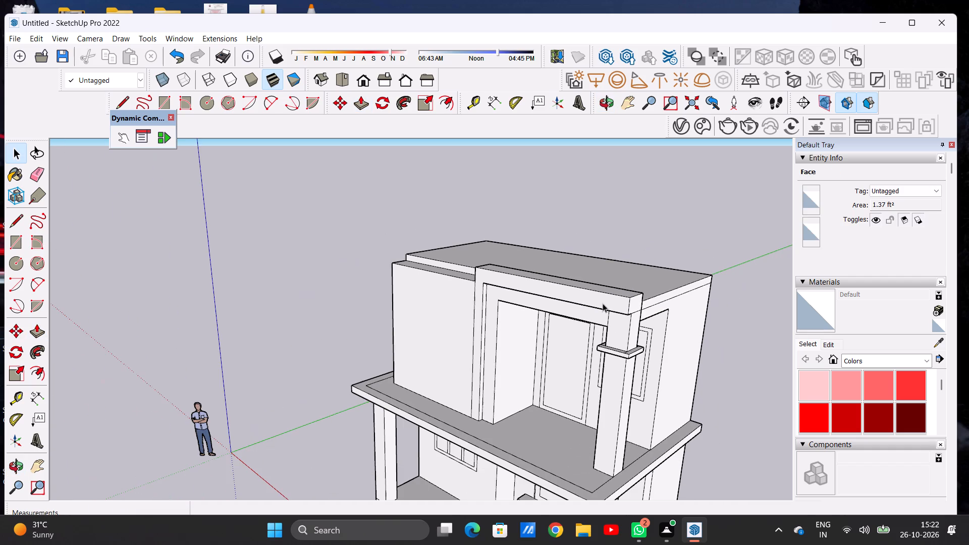
{"action": "left_click", "coordinate": [601, 100]}
{"action": "scroll", "coordinate": [459, 260], "scroll_direction": "down", "scroll_amount": 5}
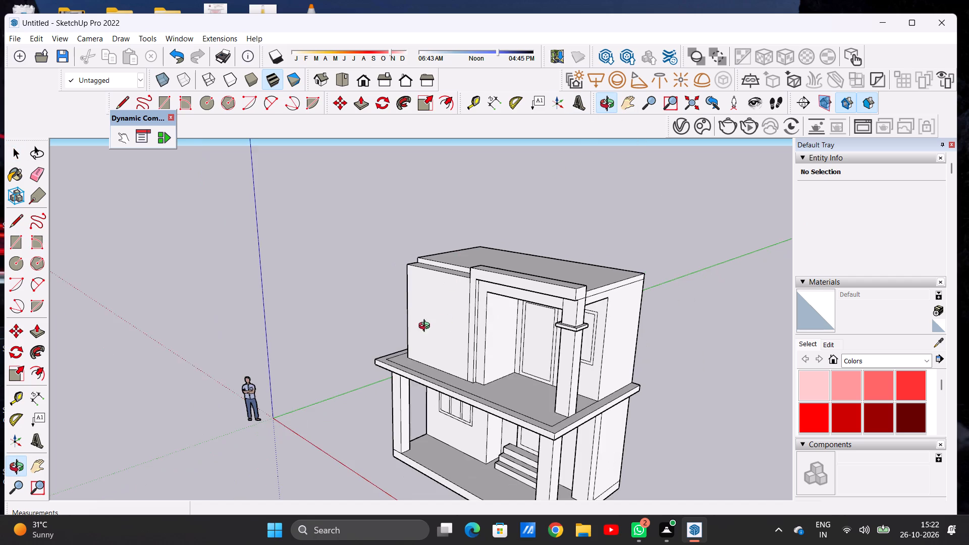
{"action": "left_click_drag", "start_coordinate": [417, 336], "coordinate": [572, 271]}
{"action": "scroll", "coordinate": [519, 280], "scroll_direction": "up", "scroll_amount": 5}
{"action": "scroll", "coordinate": [519, 280], "scroll_direction": "down", "scroll_amount": 1}
{"action": "scroll", "coordinate": [563, 281], "scroll_direction": "up", "scroll_amount": 4}
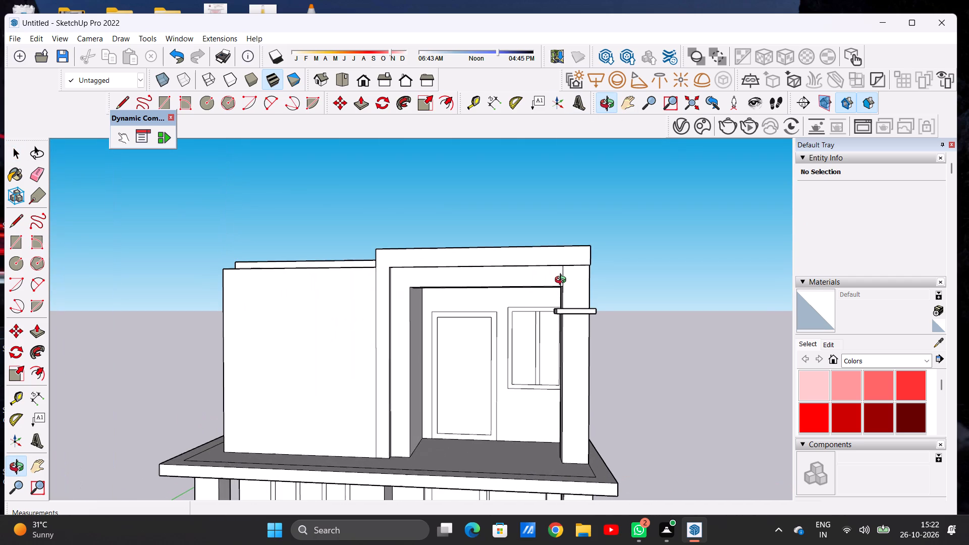
{"action": "scroll", "coordinate": [504, 328], "scroll_direction": "down", "scroll_amount": 3}
{"action": "scroll", "coordinate": [585, 297], "scroll_direction": "up", "scroll_amount": 1}
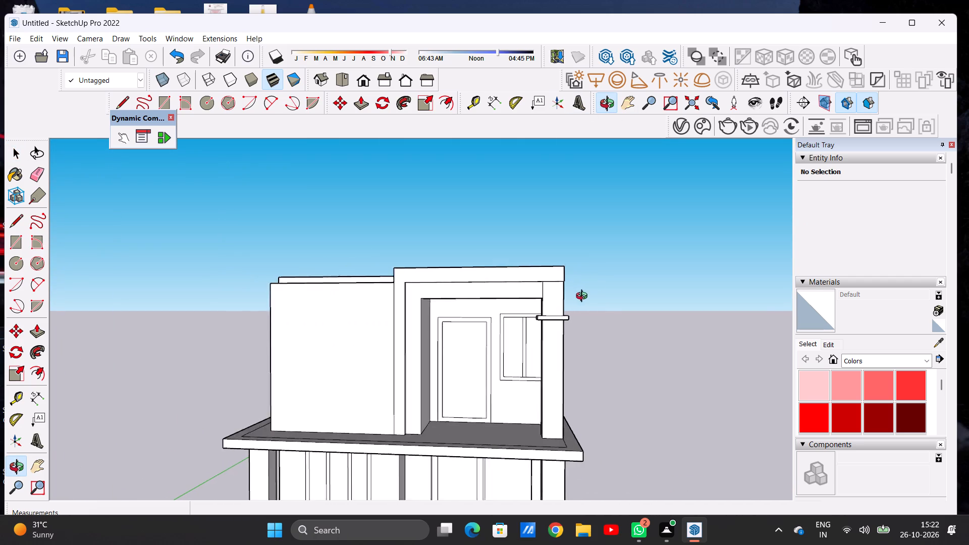
{"action": "scroll", "coordinate": [584, 297], "scroll_direction": "up", "scroll_amount": 3}
{"action": "scroll", "coordinate": [549, 276], "scroll_direction": "up", "scroll_amount": 5}
{"action": "left_click_drag", "start_coordinate": [559, 287], "coordinate": [506, 289]}
{"action": "left_click_drag", "start_coordinate": [467, 293], "coordinate": [587, 317]}
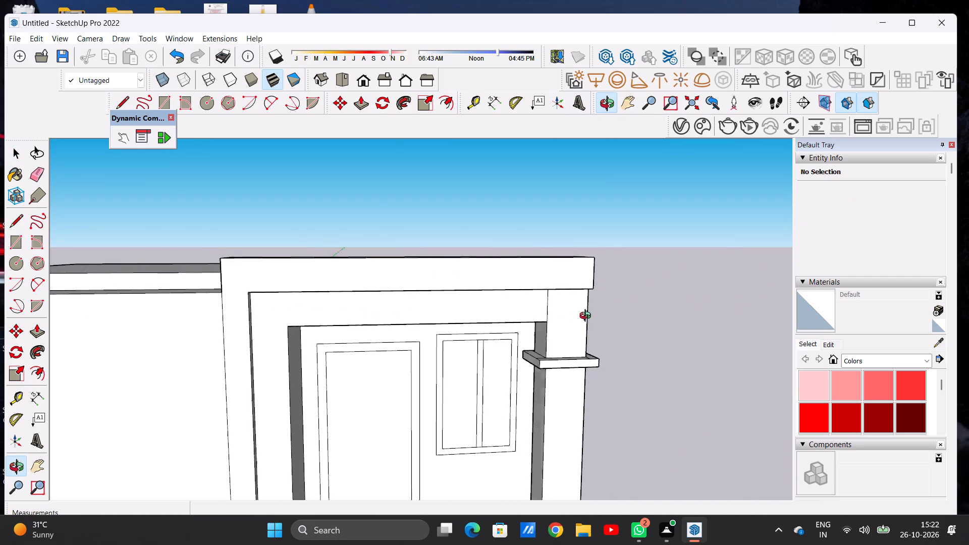
{"action": "left_click_drag", "start_coordinate": [587, 317], "coordinate": [591, 316]}
{"action": "left_click", "coordinate": [599, 311]}
{"action": "scroll", "coordinate": [532, 281], "scroll_direction": "down", "scroll_amount": 7}
{"action": "left_click_drag", "start_coordinate": [520, 299], "coordinate": [494, 290]}
{"action": "left_click", "coordinate": [498, 284]}
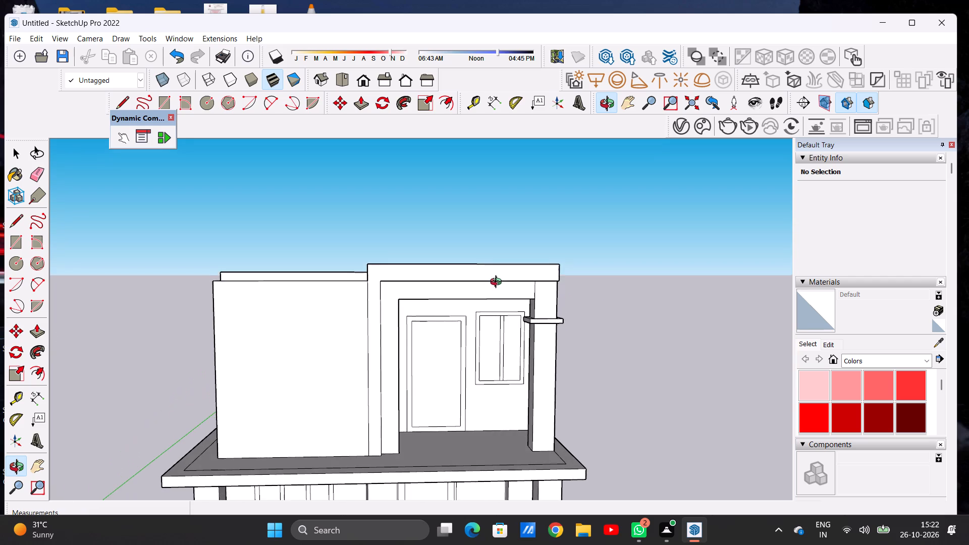
{"action": "scroll", "coordinate": [517, 308], "scroll_direction": "up", "scroll_amount": 5}
{"action": "left_click_drag", "start_coordinate": [483, 343], "coordinate": [476, 325]}
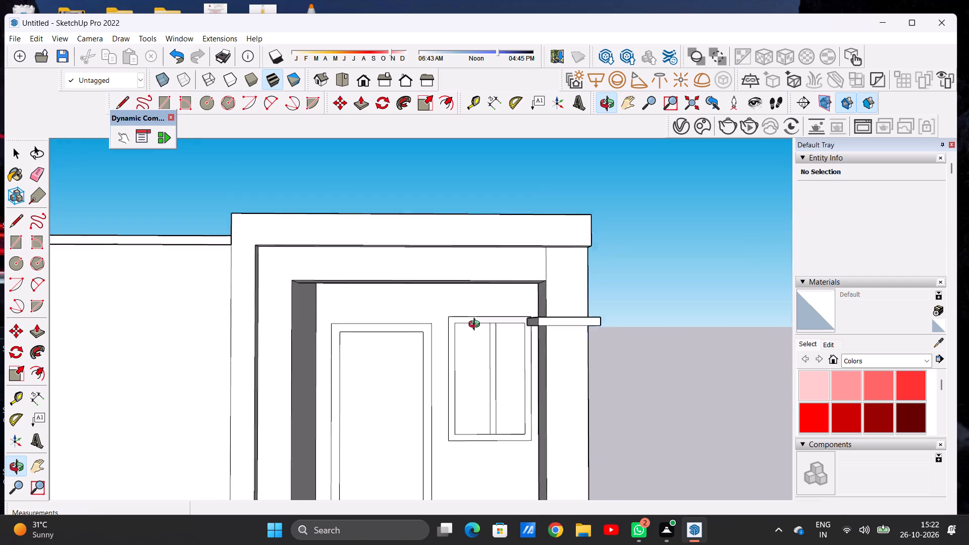
{"action": "left_click_drag", "start_coordinate": [476, 325], "coordinate": [476, 335]}
{"action": "scroll", "coordinate": [504, 303], "scroll_direction": "down", "scroll_amount": 6}
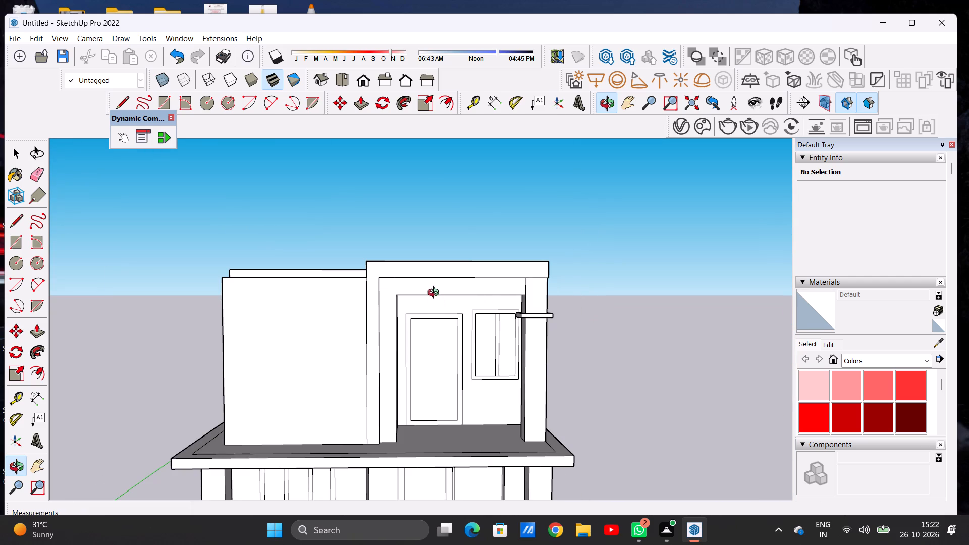
{"action": "scroll", "coordinate": [425, 277], "scroll_direction": "down", "scroll_amount": 2}
{"action": "scroll", "coordinate": [427, 277], "scroll_direction": "up", "scroll_amount": 1}
{"action": "scroll", "coordinate": [428, 278], "scroll_direction": "down", "scroll_amount": 2}
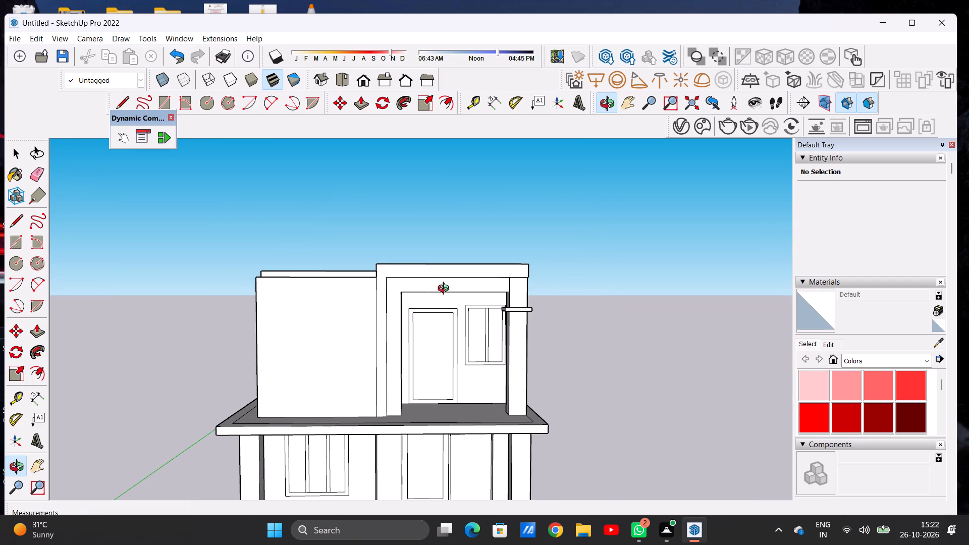
{"action": "scroll", "coordinate": [451, 288], "scroll_direction": "down", "scroll_amount": 7}
{"action": "scroll", "coordinate": [429, 313], "scroll_direction": "up", "scroll_amount": 4}
{"action": "scroll", "coordinate": [416, 319], "scroll_direction": "down", "scroll_amount": 2}
{"action": "scroll", "coordinate": [414, 321], "scroll_direction": "up", "scroll_amount": 1}
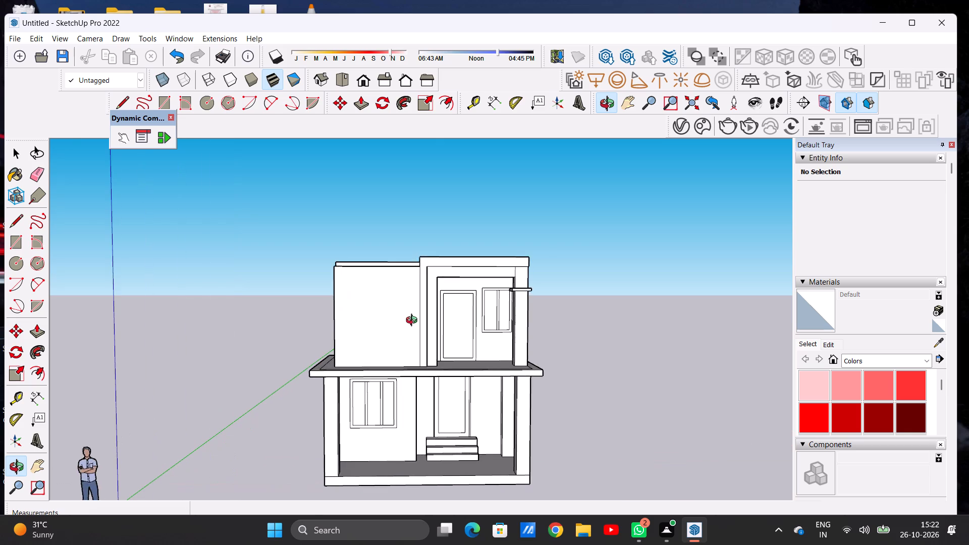
{"action": "scroll", "coordinate": [414, 321], "scroll_direction": "up", "scroll_amount": 1}
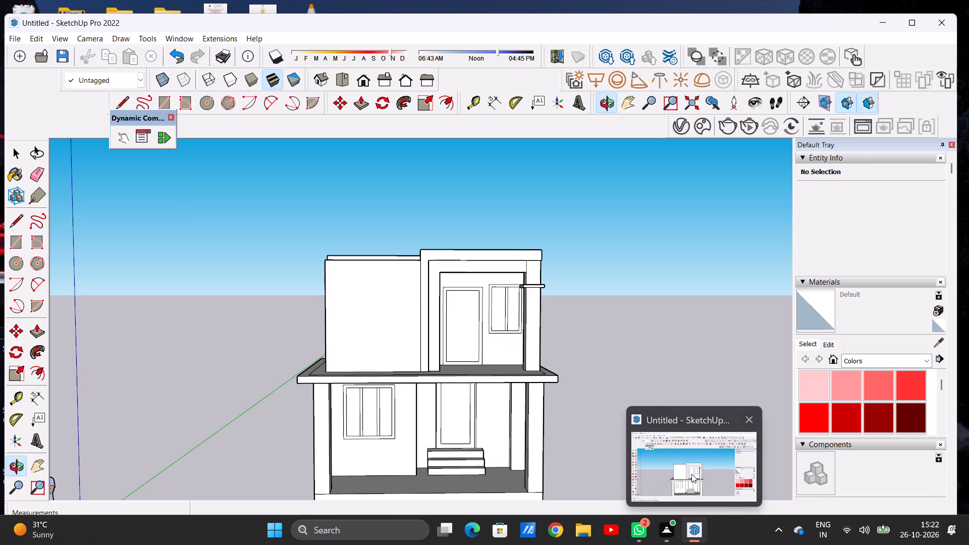
{"action": "left_click", "coordinate": [691, 474]}
{"action": "scroll", "coordinate": [522, 379], "scroll_direction": "down", "scroll_amount": 3}
{"action": "scroll", "coordinate": [548, 355], "scroll_direction": "up", "scroll_amount": 6}
Draw a line about 3' 6" long on the terrace floor from the middle of the pillar's base edge to the room wall.
{"action": "left_click_drag", "start_coordinate": [600, 356], "coordinate": [406, 364]}
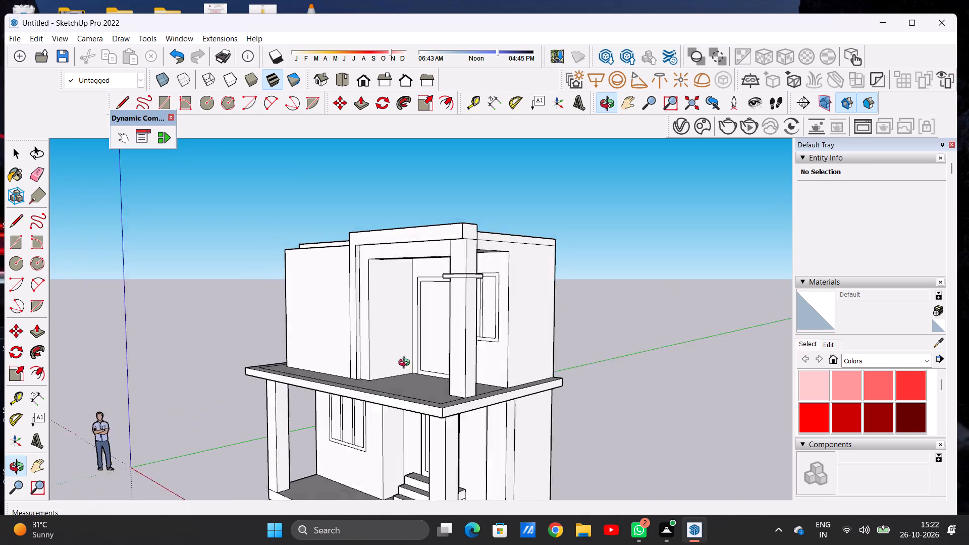
{"action": "left_click_drag", "start_coordinate": [406, 364], "coordinate": [385, 366]}
{"action": "left_click_drag", "start_coordinate": [650, 358], "coordinate": [487, 407]}
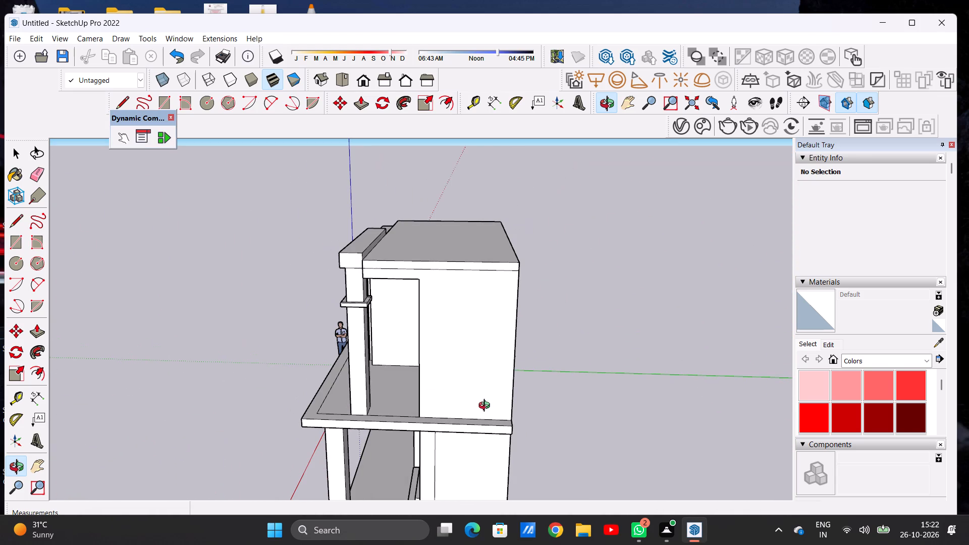
{"action": "scroll", "coordinate": [473, 388], "scroll_direction": "down", "scroll_amount": 4}
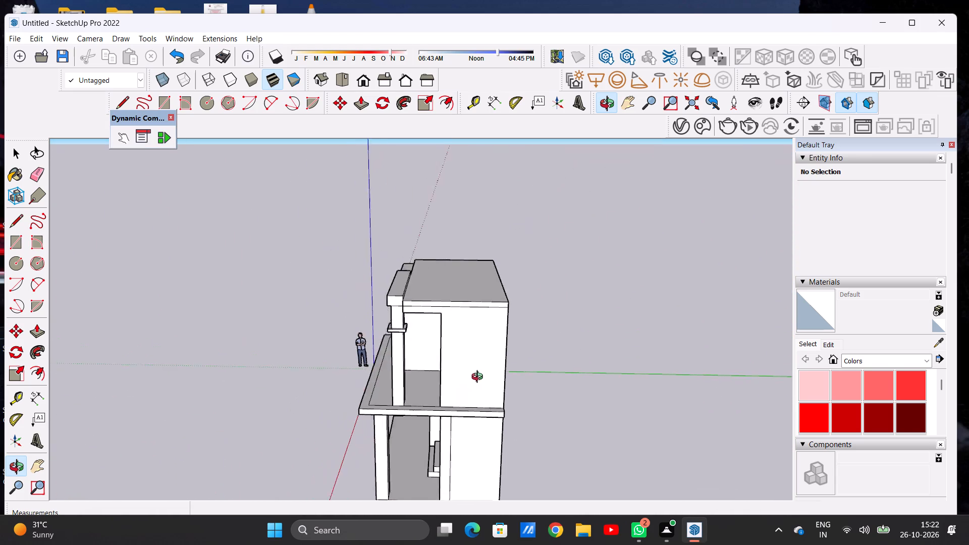
{"action": "scroll", "coordinate": [479, 378], "scroll_direction": "down", "scroll_amount": 2}
{"action": "scroll", "coordinate": [442, 402], "scroll_direction": "up", "scroll_amount": 8}
{"action": "left_click_drag", "start_coordinate": [406, 409], "coordinate": [473, 473]}
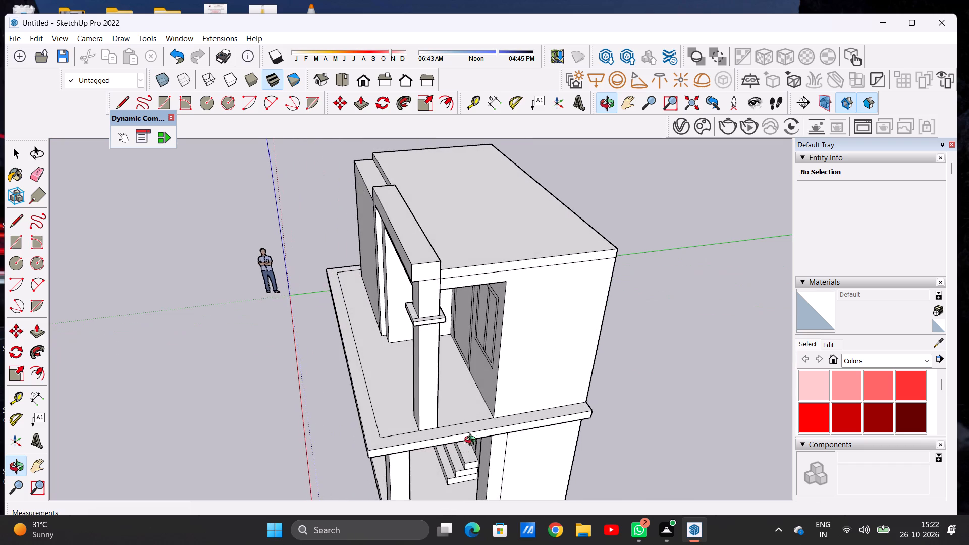
{"action": "scroll", "coordinate": [473, 439], "scroll_direction": "up", "scroll_amount": 8}
{"action": "left_click_drag", "start_coordinate": [473, 385], "coordinate": [384, 431]}
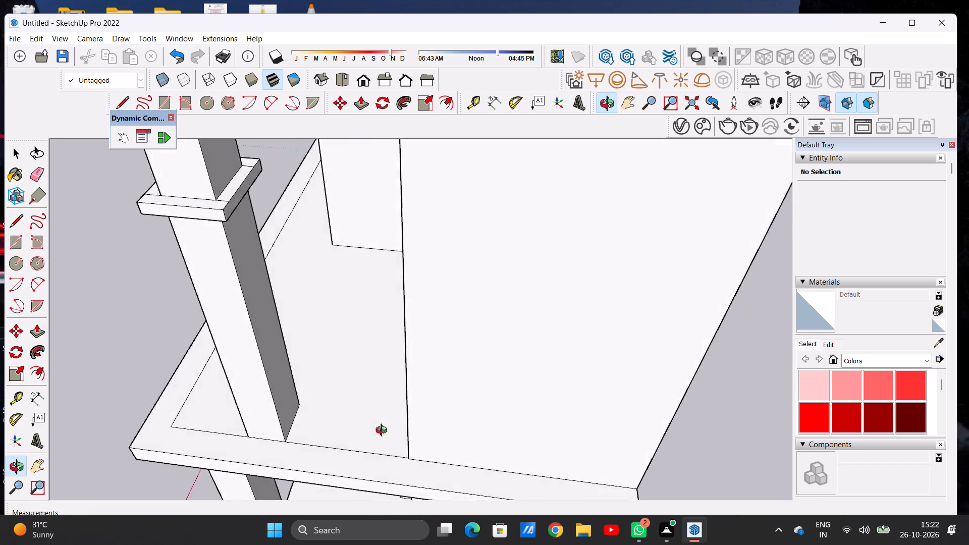
{"action": "left_click_drag", "start_coordinate": [384, 431], "coordinate": [442, 427]}
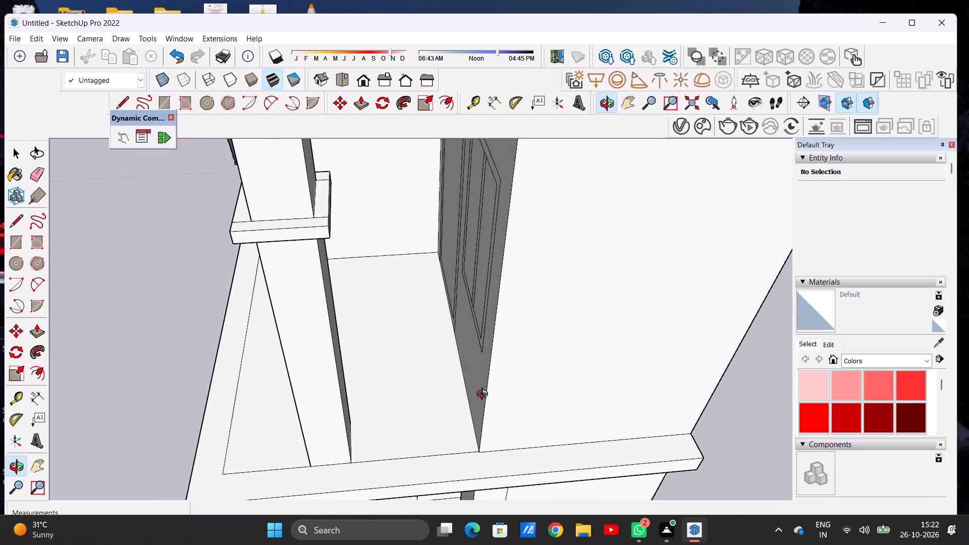
{"action": "scroll", "coordinate": [500, 381], "scroll_direction": "down", "scroll_amount": 4}
{"action": "scroll", "coordinate": [472, 413], "scroll_direction": "up", "scroll_amount": 7}
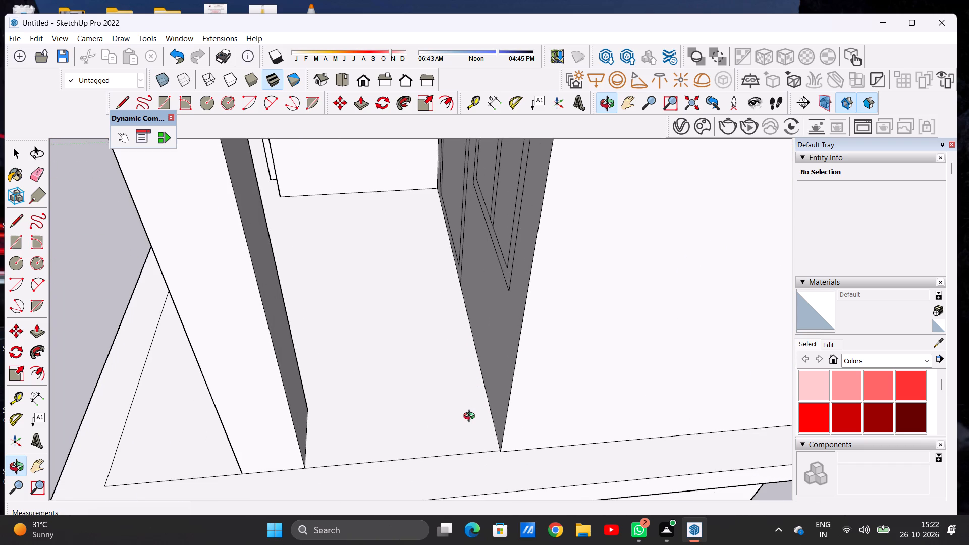
{"action": "key", "text": "l"}
{"action": "scroll", "coordinate": [459, 445], "scroll_direction": "up", "scroll_amount": 2}
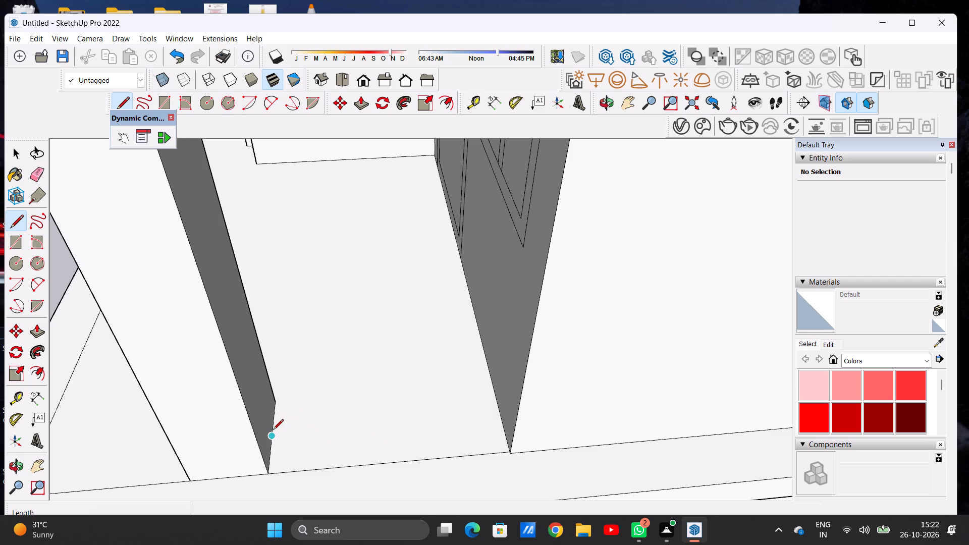
{"action": "left_click", "coordinate": [273, 430]}
{"action": "left_click", "coordinate": [504, 417]}
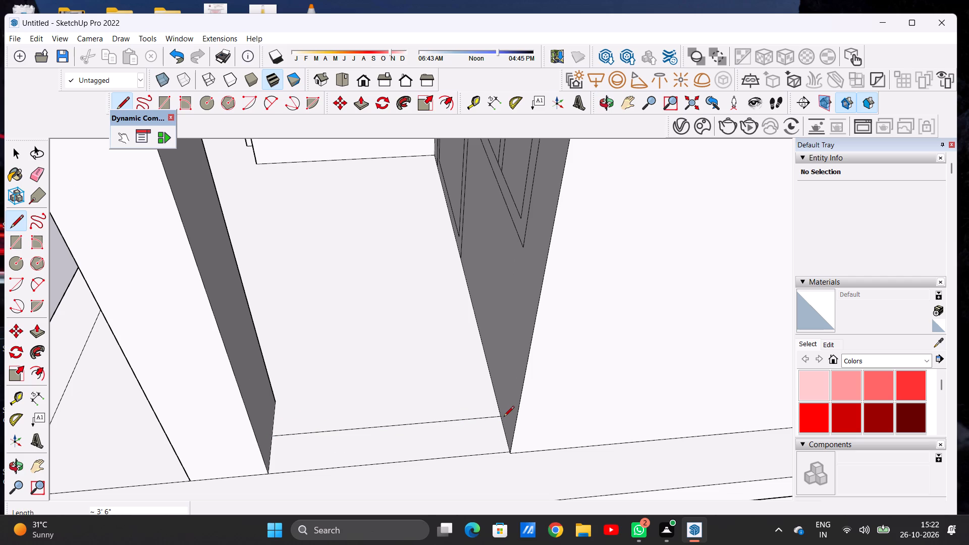
{"action": "key", "text": "space"}
Push/pull the narrow floor strip between the pillar and the room wall up about 3' 3 1/16" as a side parapet.
{"action": "key", "text": "p"}
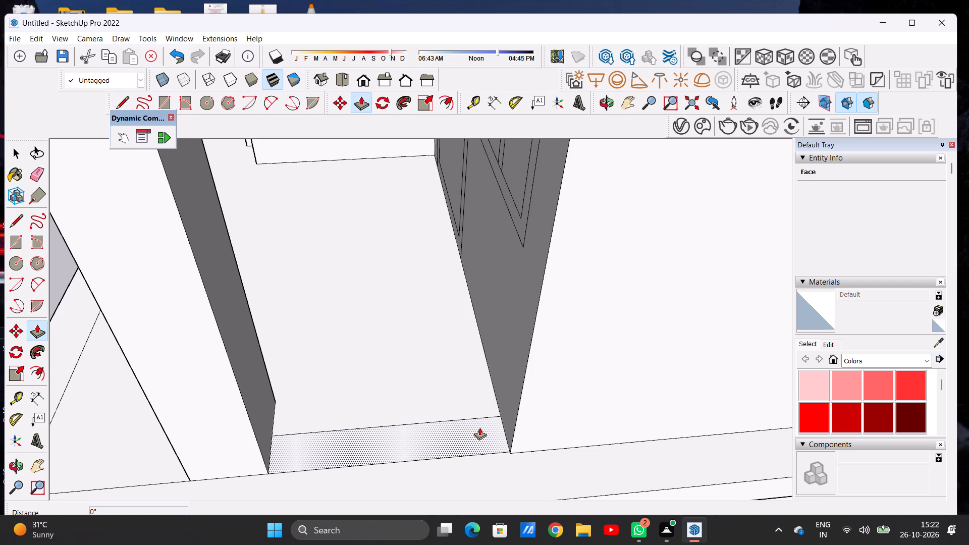
{"action": "left_click", "coordinate": [479, 427]}
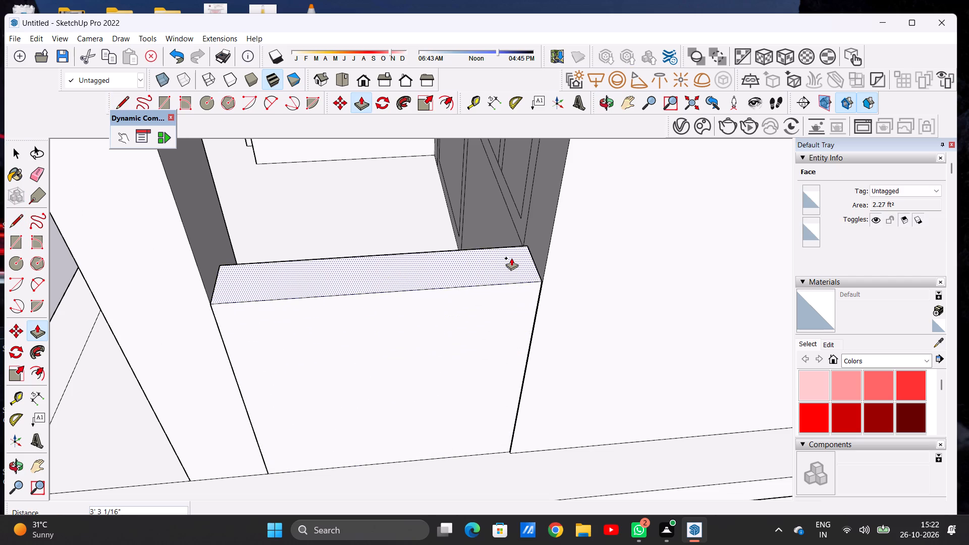
{"action": "left_click", "coordinate": [511, 258]}
{"action": "key", "text": "space"}
Examine the side parapet from the side and front, and the open front edge of the terrace floor beside the pillar.
{"action": "scroll", "coordinate": [508, 366], "scroll_direction": "down", "scroll_amount": 12}
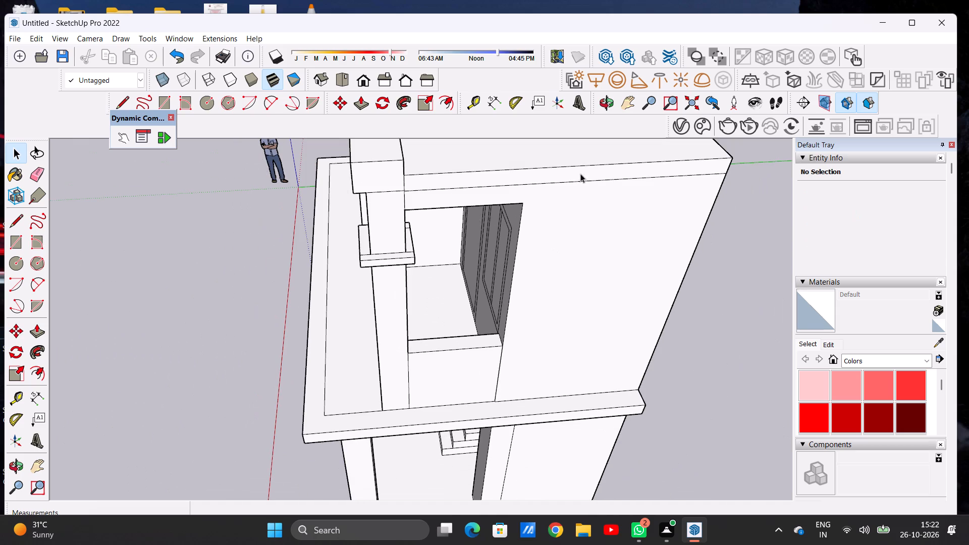
{"action": "left_click", "coordinate": [603, 101]}
{"action": "left_click_drag", "start_coordinate": [535, 404], "coordinate": [535, 319]}
{"action": "scroll", "coordinate": [493, 393], "scroll_direction": "down", "scroll_amount": 5}
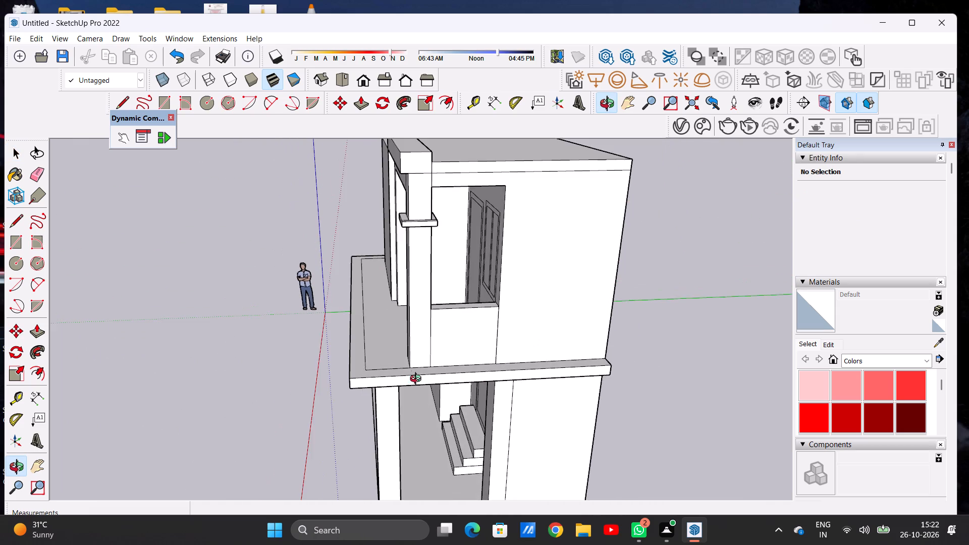
{"action": "left_click_drag", "start_coordinate": [411, 375], "coordinate": [514, 354]}
{"action": "left_click_drag", "start_coordinate": [531, 352], "coordinate": [568, 344]}
{"action": "left_click_drag", "start_coordinate": [450, 350], "coordinate": [597, 350]}
{"action": "scroll", "coordinate": [529, 316], "scroll_direction": "up", "scroll_amount": 2}
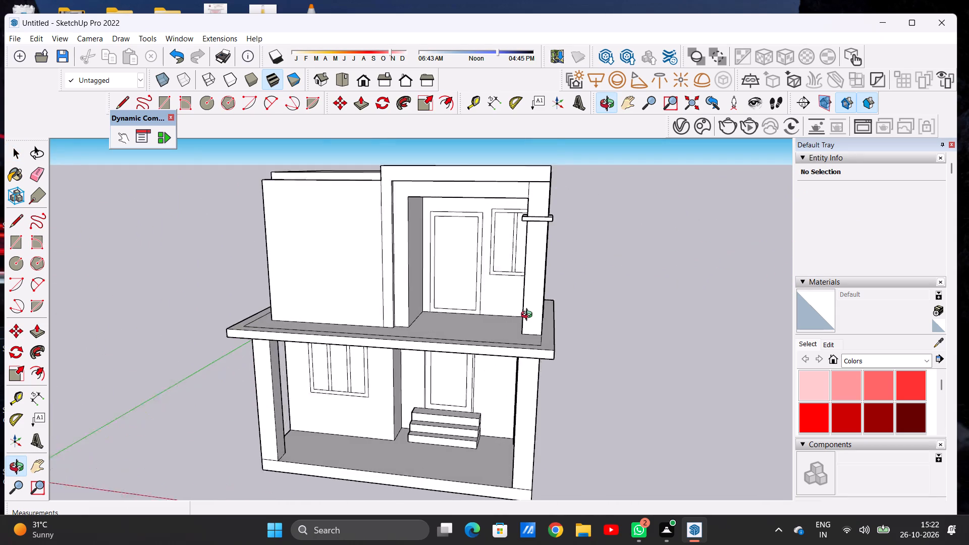
{"action": "scroll", "coordinate": [529, 316], "scroll_direction": "up", "scroll_amount": 3}
{"action": "left_click_drag", "start_coordinate": [415, 306], "coordinate": [461, 401]}
{"action": "scroll", "coordinate": [500, 395], "scroll_direction": "up", "scroll_amount": 3}
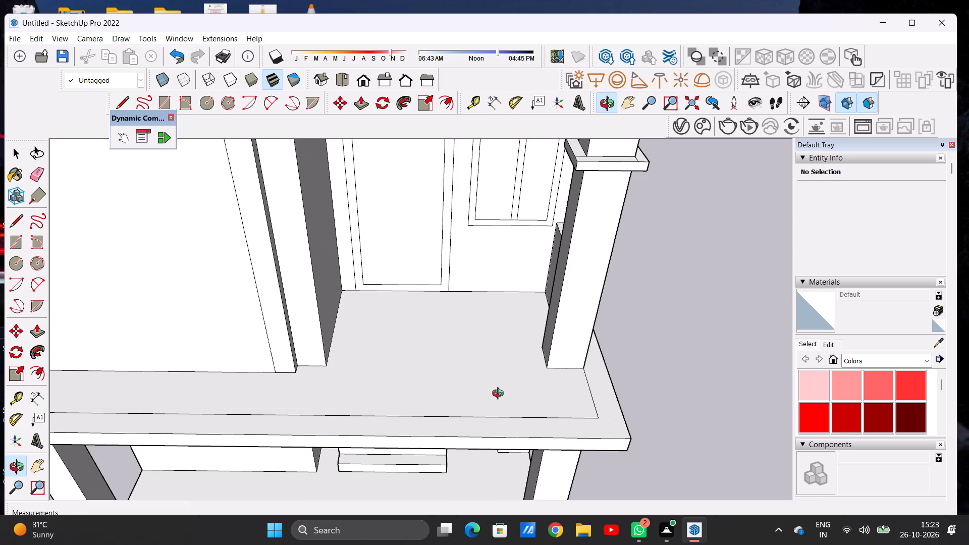
Draw two parallel lines about 7' 10" long across the terrace's front opening, from the wall to the pillar, outlining a narrow floor strip.
{"action": "key", "text": "space"}
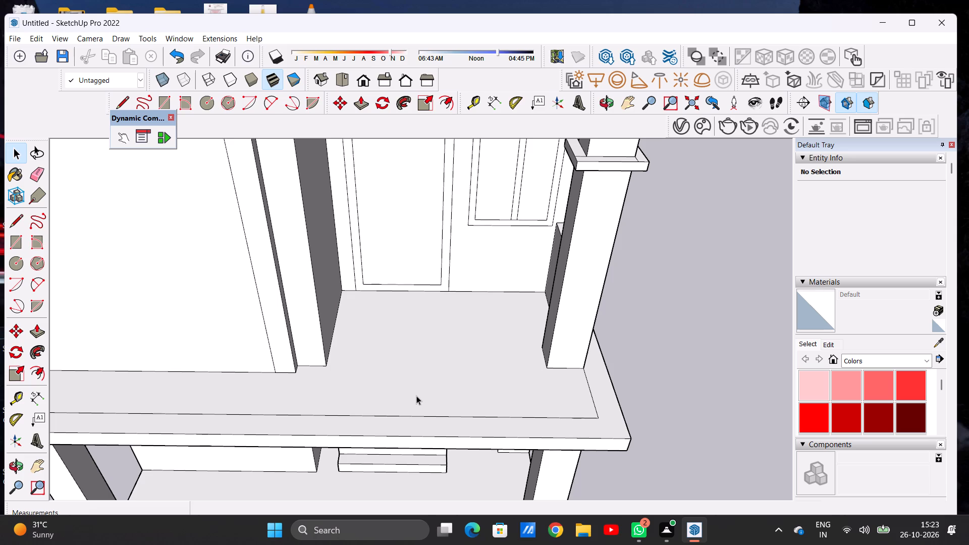
{"action": "scroll", "coordinate": [477, 387], "scroll_direction": "up", "scroll_amount": 4}
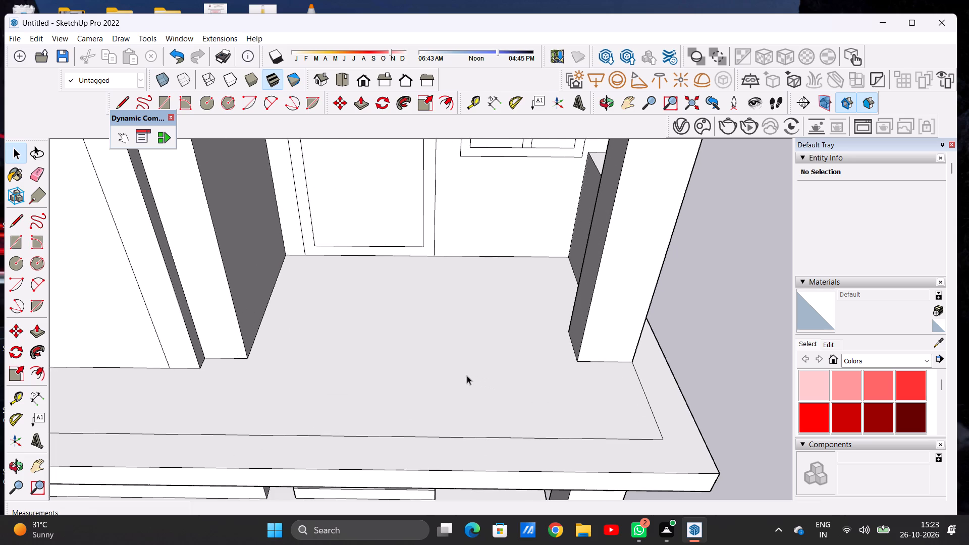
{"action": "scroll", "coordinate": [479, 360], "scroll_direction": "down", "scroll_amount": 2}
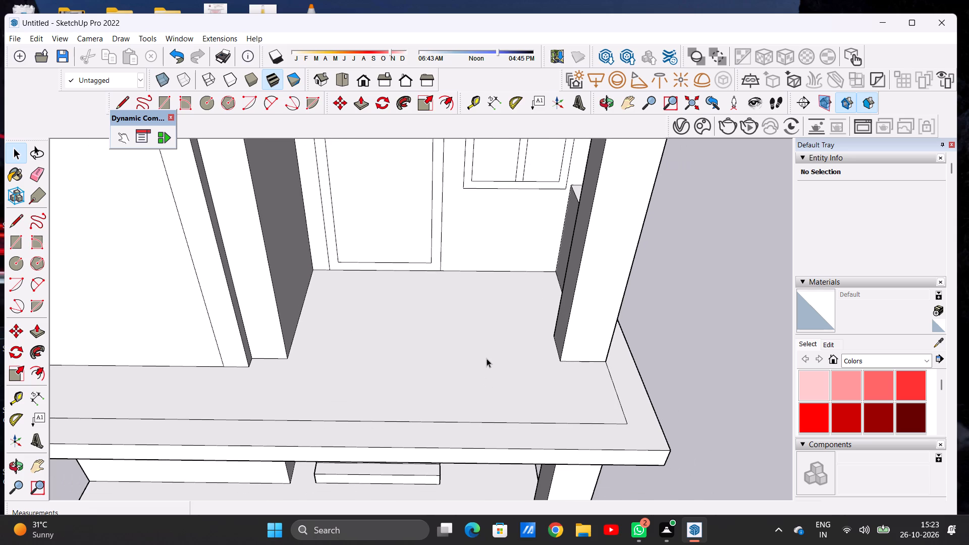
{"action": "key", "text": "l"}
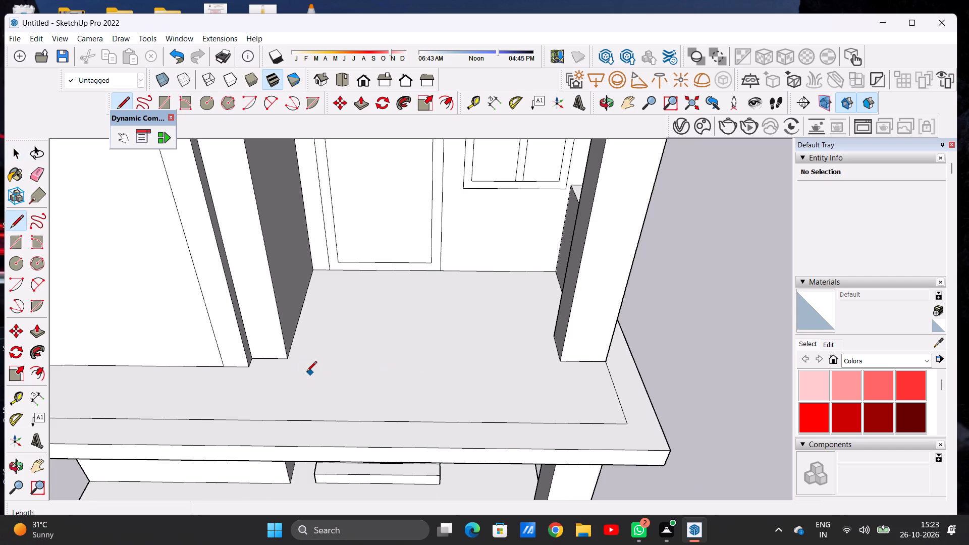
{"action": "left_click", "coordinate": [290, 361]}
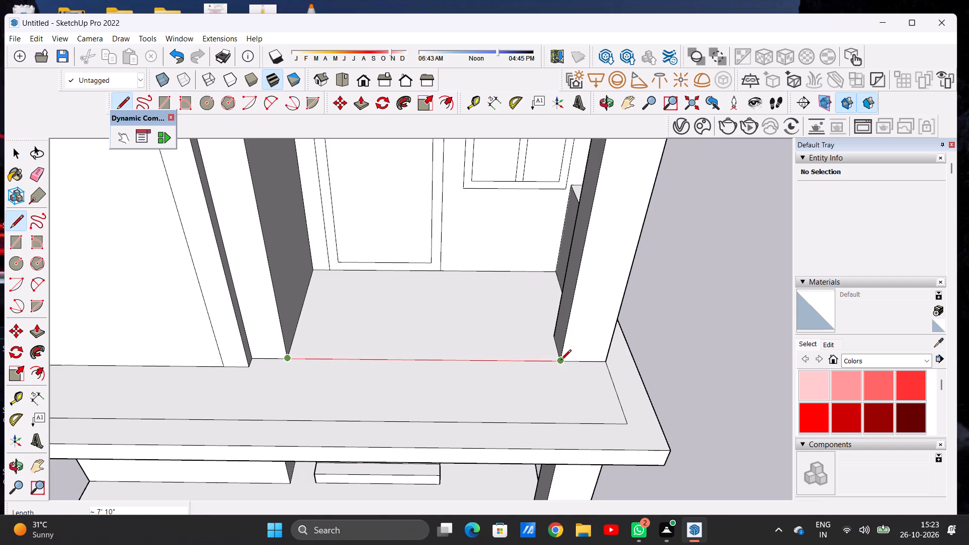
{"action": "left_click", "coordinate": [562, 360]}
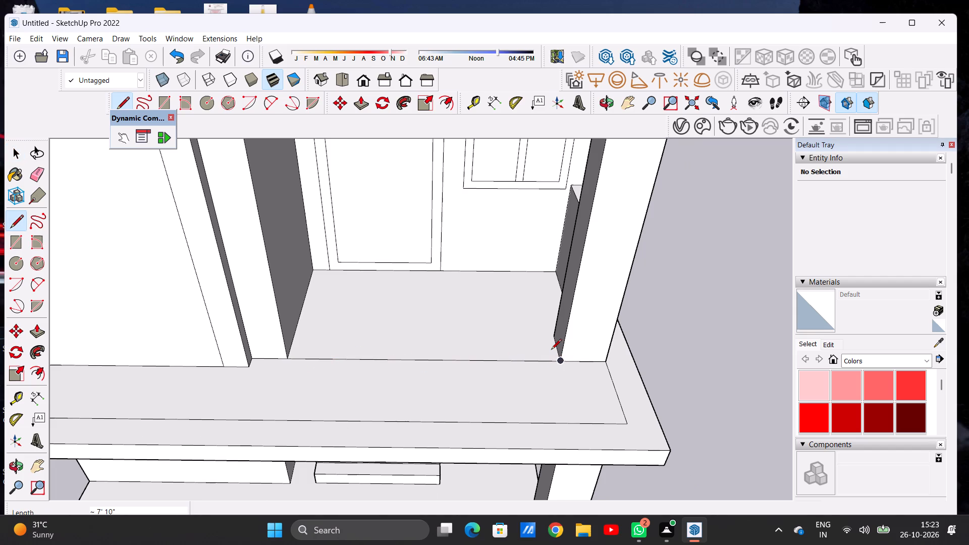
{"action": "scroll", "coordinate": [553, 348], "scroll_direction": "up", "scroll_amount": 6}
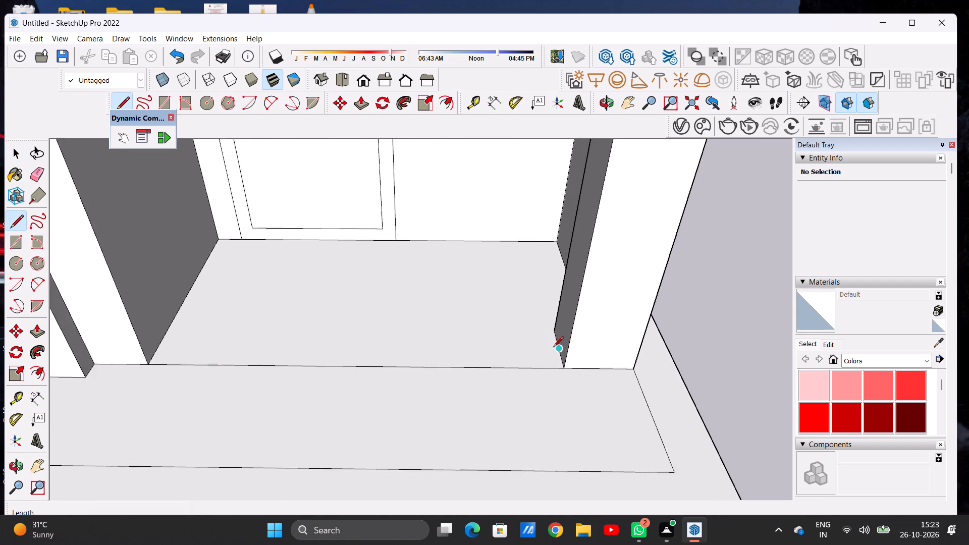
{"action": "left_click", "coordinate": [118, 346]}
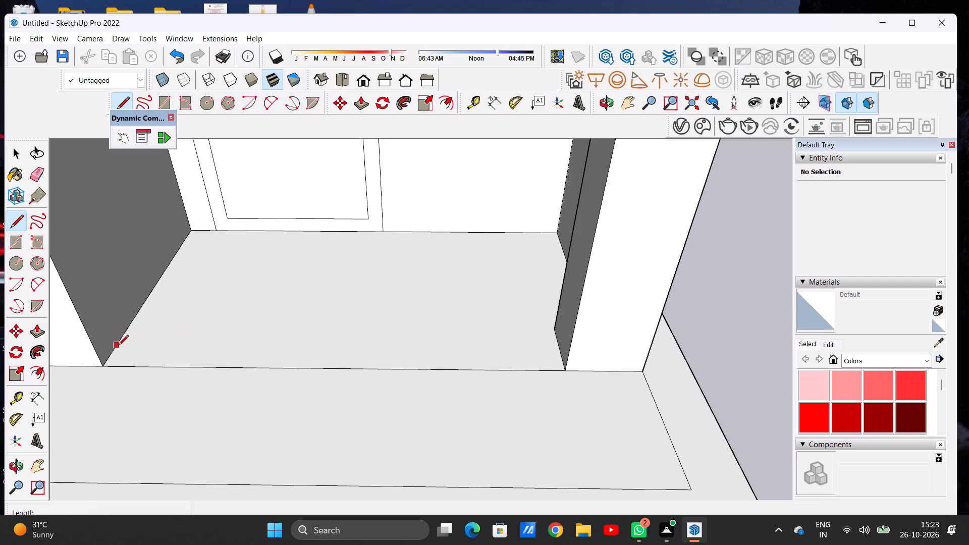
{"action": "left_click", "coordinate": [559, 351]}
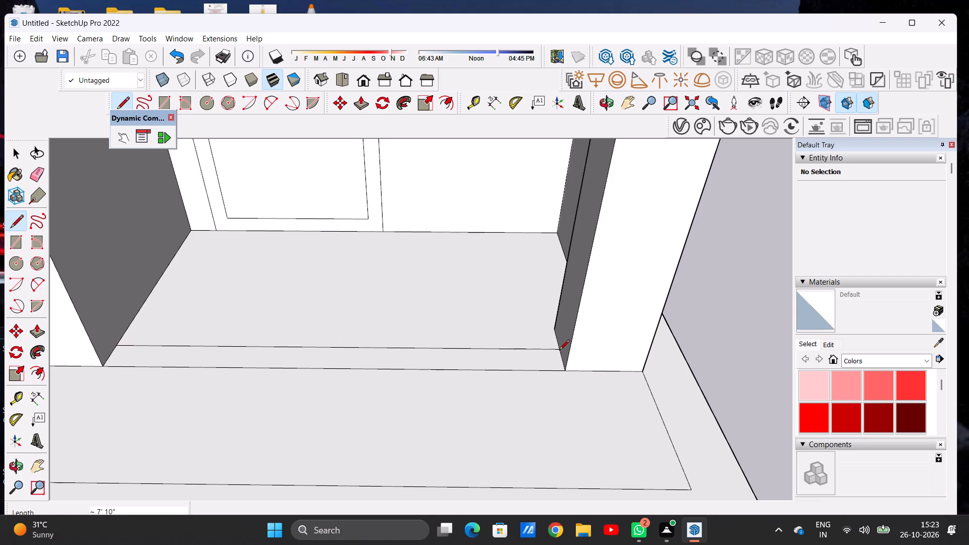
{"action": "key", "text": "space"}
Examine the outlined front strip between the wall and the pillar, together with the side parapet and the front elevation.
{"action": "scroll", "coordinate": [517, 411], "scroll_direction": "down", "scroll_amount": 10}
{"action": "scroll", "coordinate": [488, 364], "scroll_direction": "down", "scroll_amount": 6}
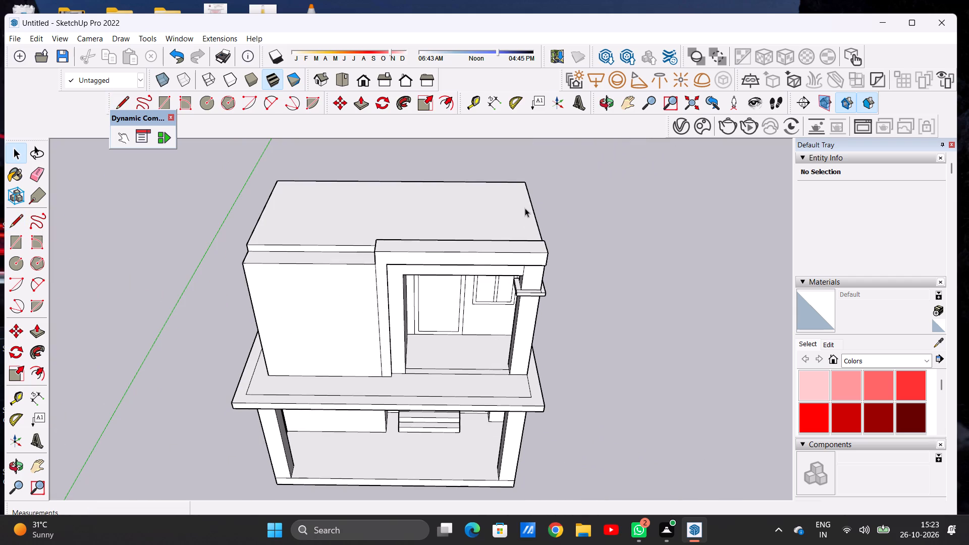
{"action": "left_click", "coordinate": [604, 107]}
{"action": "left_click_drag", "start_coordinate": [537, 355], "coordinate": [537, 271]}
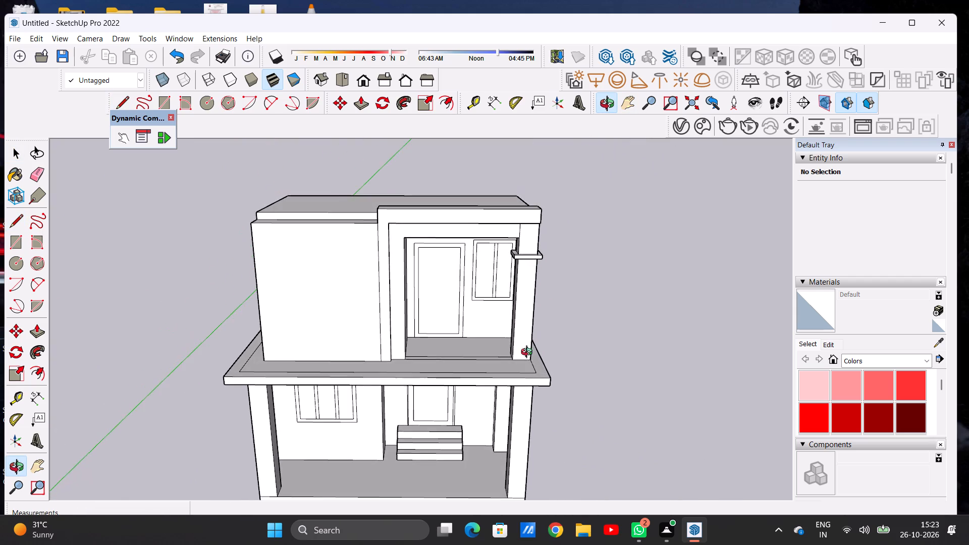
{"action": "scroll", "coordinate": [529, 361], "scroll_direction": "up", "scroll_amount": 6}
{"action": "left_click_drag", "start_coordinate": [588, 332], "coordinate": [600, 379]}
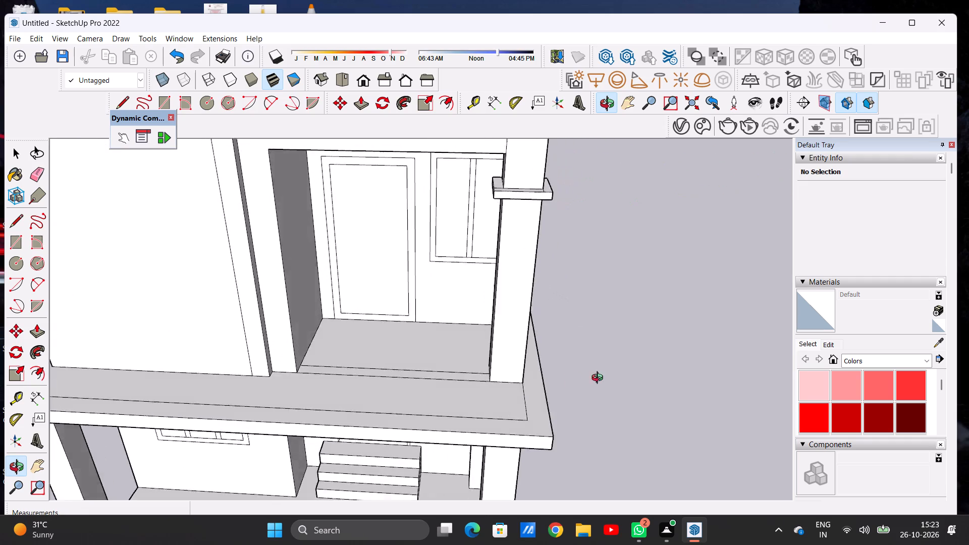
{"action": "left_click_drag", "start_coordinate": [600, 379], "coordinate": [629, 379]}
{"action": "scroll", "coordinate": [538, 316], "scroll_direction": "down", "scroll_amount": 6}
{"action": "scroll", "coordinate": [503, 342], "scroll_direction": "up", "scroll_amount": 6}
{"action": "left_click_drag", "start_coordinate": [463, 347], "coordinate": [465, 398]}
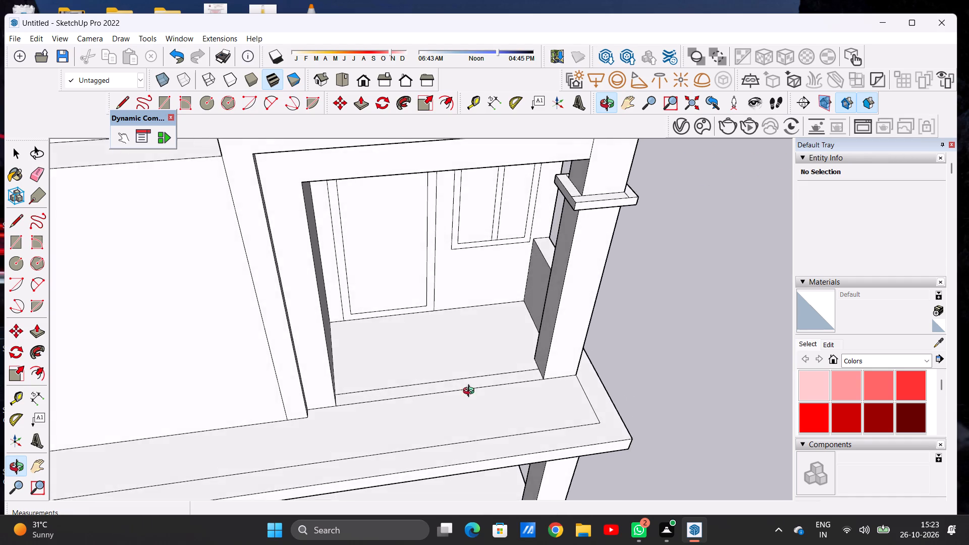
{"action": "scroll", "coordinate": [545, 359], "scroll_direction": "down", "scroll_amount": 7}
{"action": "left_click_drag", "start_coordinate": [515, 386], "coordinate": [515, 338]}
{"action": "scroll", "coordinate": [540, 378], "scroll_direction": "up", "scroll_amount": 8}
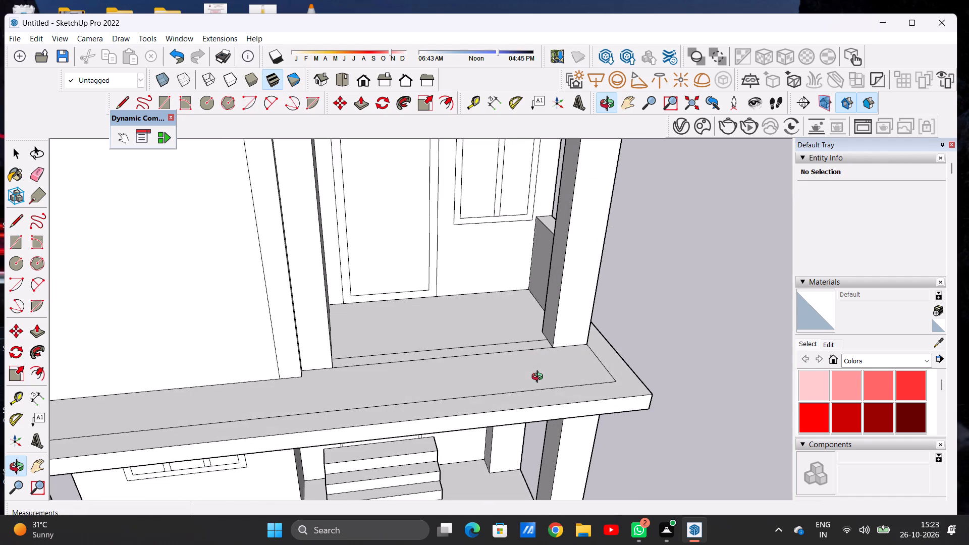
{"action": "left_click_drag", "start_coordinate": [491, 371], "coordinate": [490, 347]}
{"action": "scroll", "coordinate": [516, 331], "scroll_direction": "up", "scroll_amount": 5}
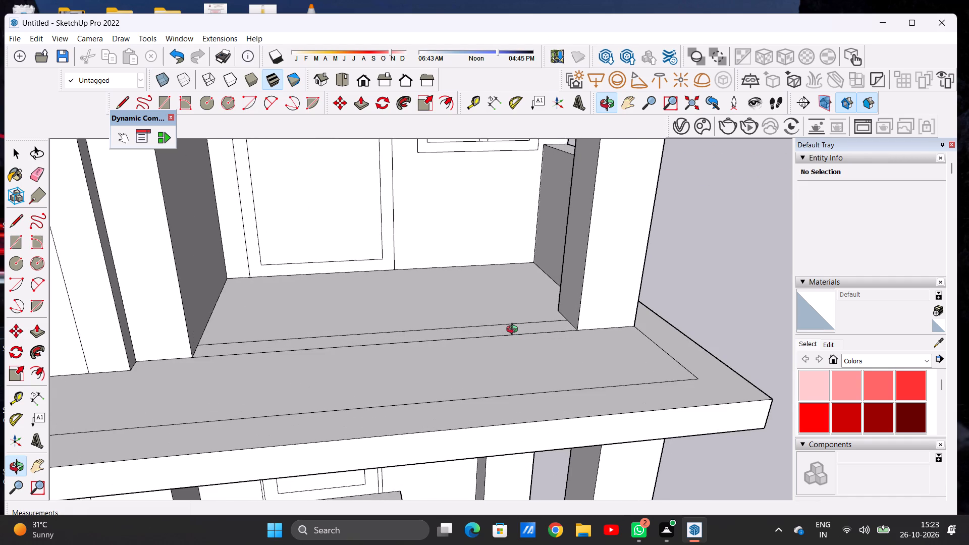
{"action": "scroll", "coordinate": [514, 331], "scroll_direction": "down", "scroll_amount": 4}
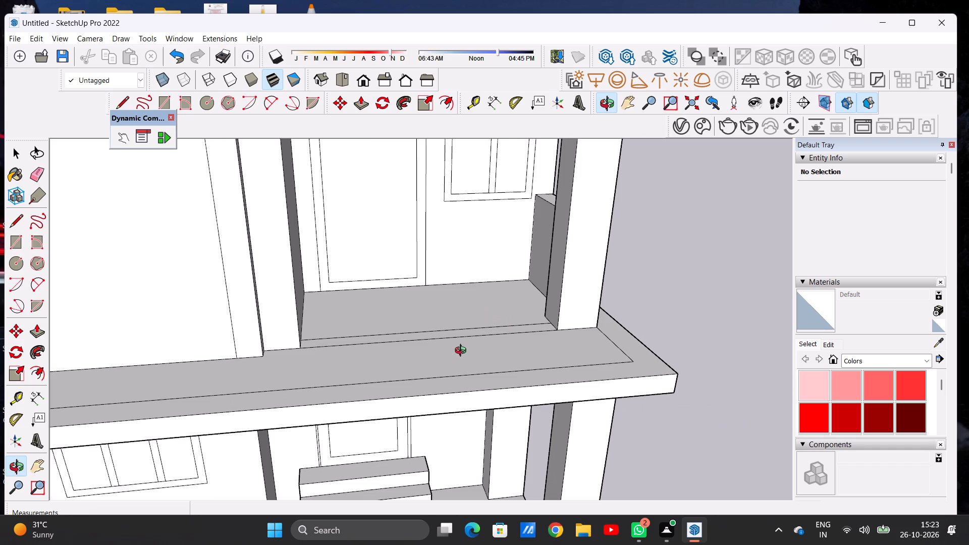
{"action": "scroll", "coordinate": [301, 343], "scroll_direction": "down", "scroll_amount": 4}
{"action": "scroll", "coordinate": [350, 354], "scroll_direction": "up", "scroll_amount": 5}
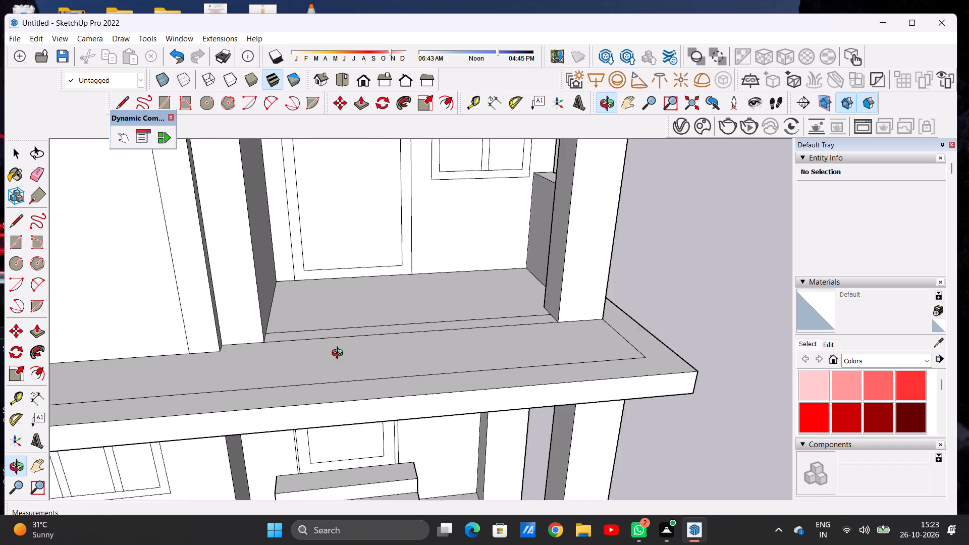
{"action": "scroll", "coordinate": [340, 354], "scroll_direction": "up", "scroll_amount": 1}
{"action": "left_click_drag", "start_coordinate": [336, 350], "coordinate": [244, 385]}
{"action": "left_click_drag", "start_coordinate": [268, 386], "coordinate": [353, 385]}
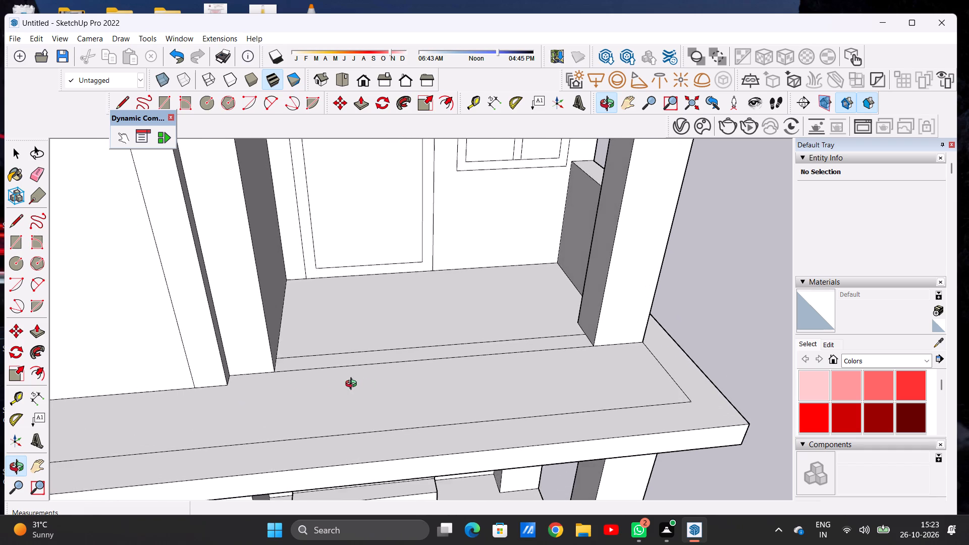
{"action": "left_click_drag", "start_coordinate": [353, 385], "coordinate": [325, 387]}
{"action": "scroll", "coordinate": [293, 346], "scroll_direction": "down", "scroll_amount": 5}
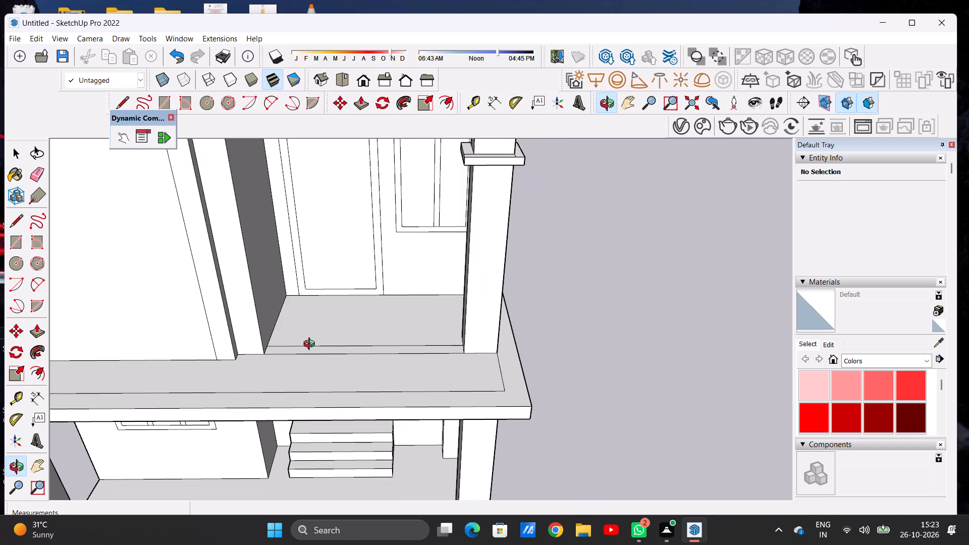
{"action": "scroll", "coordinate": [350, 351], "scroll_direction": "up", "scroll_amount": 1}
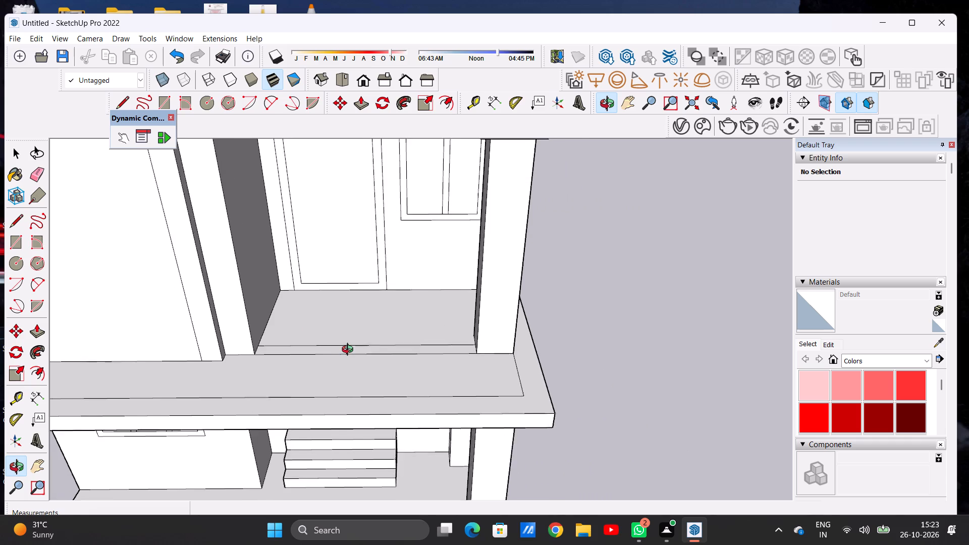
{"action": "scroll", "coordinate": [350, 351], "scroll_direction": "up", "scroll_amount": 3}
{"action": "key", "text": "space"}
{"action": "scroll", "coordinate": [380, 399], "scroll_direction": "down", "scroll_amount": 6}
{"action": "scroll", "coordinate": [428, 394], "scroll_direction": "down", "scroll_amount": 4}
{"action": "scroll", "coordinate": [429, 396], "scroll_direction": "up", "scroll_amount": 1}
{"action": "scroll", "coordinate": [429, 396], "scroll_direction": "down", "scroll_amount": 3}
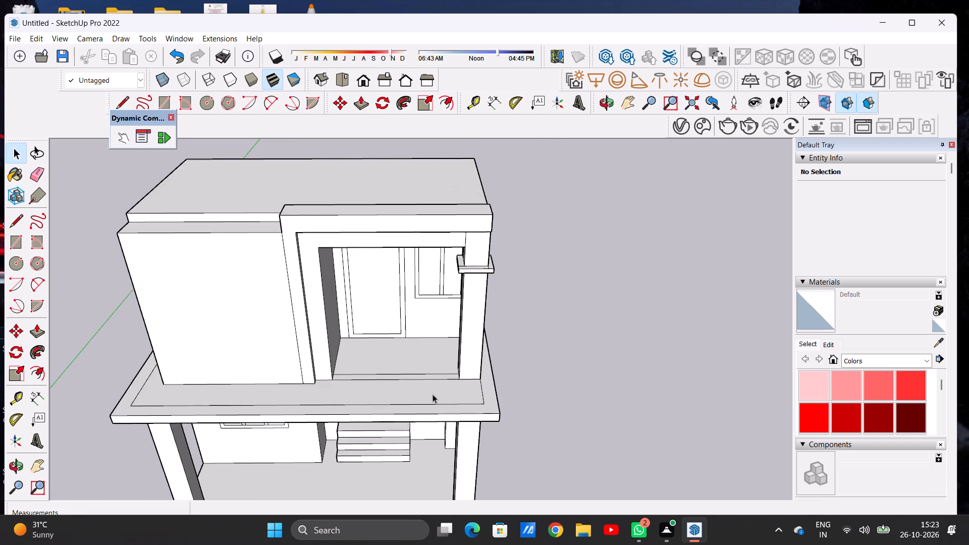
{"action": "scroll", "coordinate": [435, 373], "scroll_direction": "up", "scroll_amount": 6}
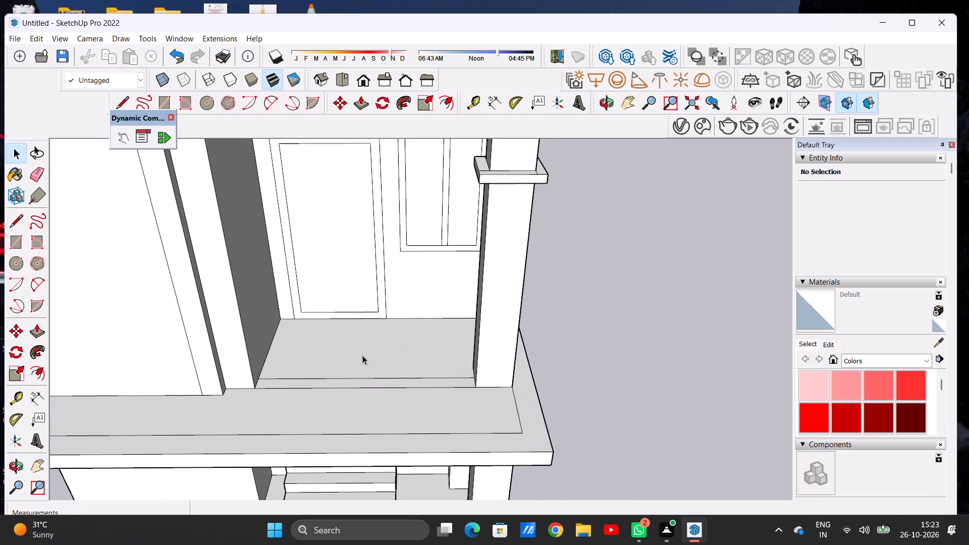
{"action": "scroll", "coordinate": [350, 342], "scroll_direction": "up", "scroll_amount": 7}
{"action": "left_click_drag", "start_coordinate": [480, 338], "coordinate": [493, 394]}
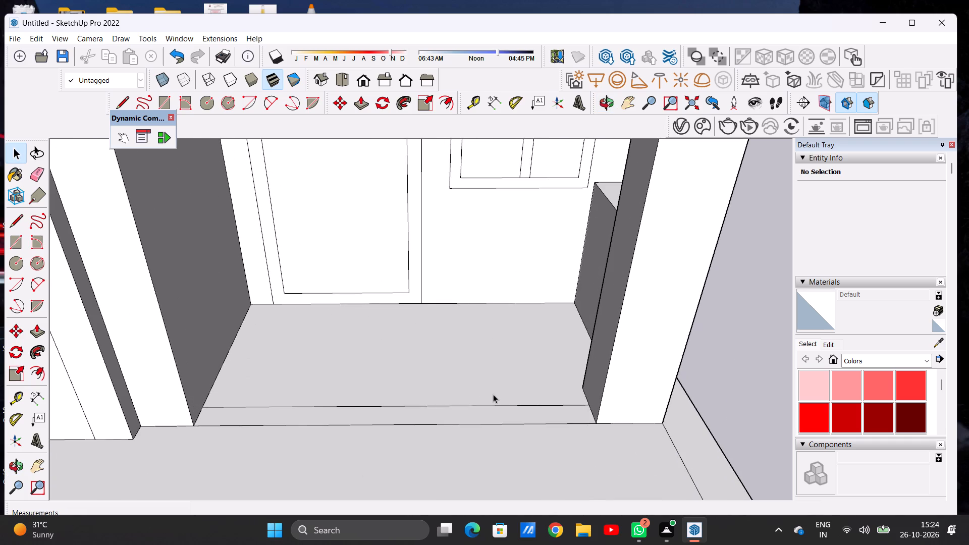
{"action": "left_click", "coordinate": [603, 103]}
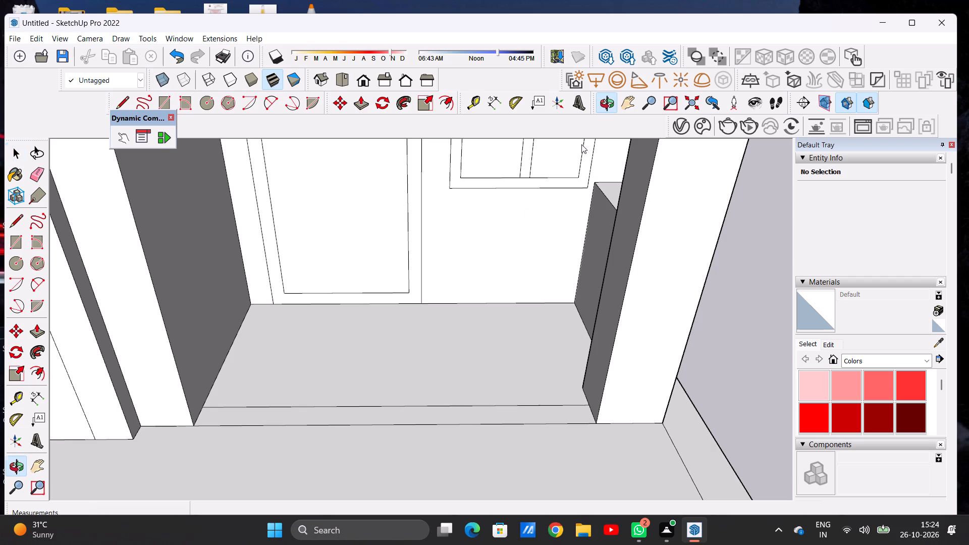
{"action": "left_click_drag", "start_coordinate": [440, 340], "coordinate": [446, 396]}
{"action": "scroll", "coordinate": [459, 330], "scroll_direction": "down", "scroll_amount": 3}
{"action": "scroll", "coordinate": [459, 329], "scroll_direction": "up", "scroll_amount": 1}
{"action": "scroll", "coordinate": [459, 329], "scroll_direction": "down", "scroll_amount": 7}
{"action": "scroll", "coordinate": [445, 390], "scroll_direction": "up", "scroll_amount": 5}
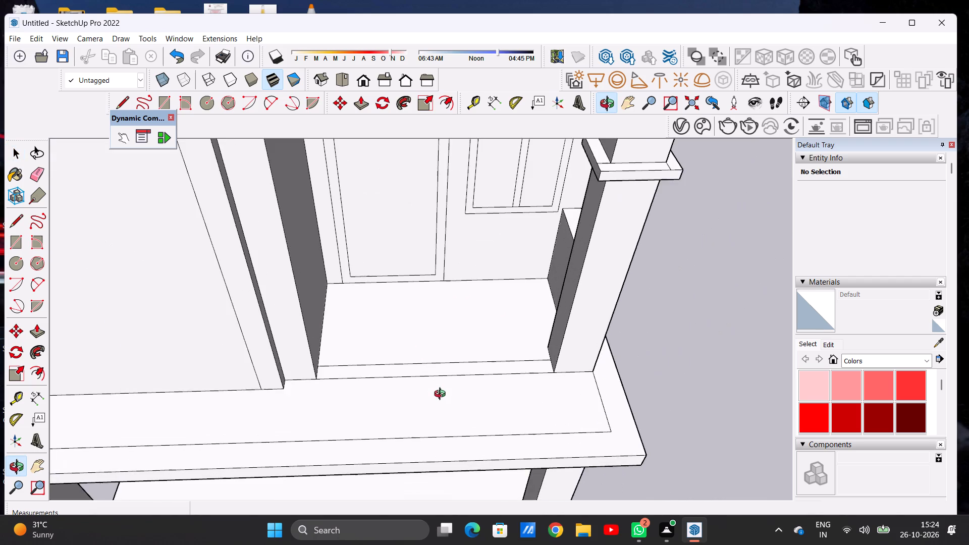
{"action": "scroll", "coordinate": [432, 379], "scroll_direction": "up", "scroll_amount": 7}
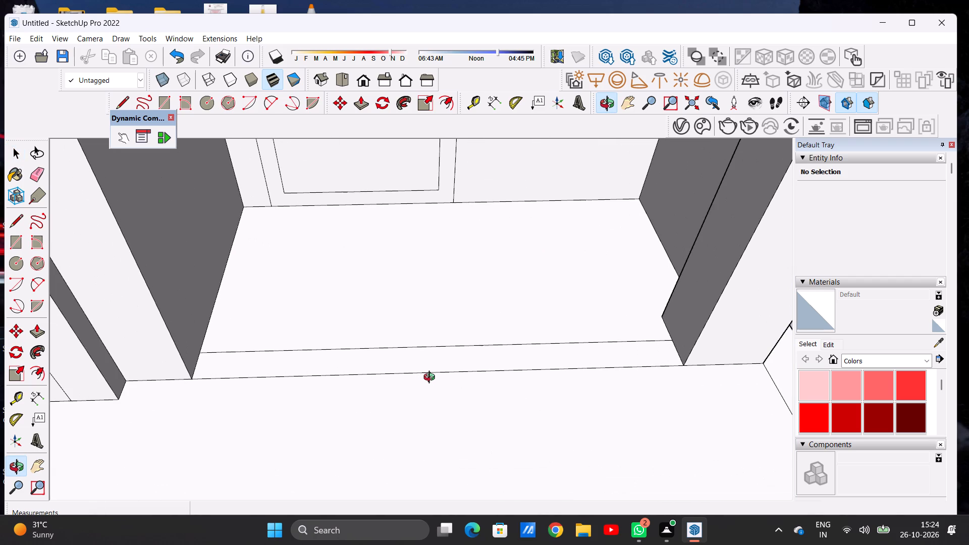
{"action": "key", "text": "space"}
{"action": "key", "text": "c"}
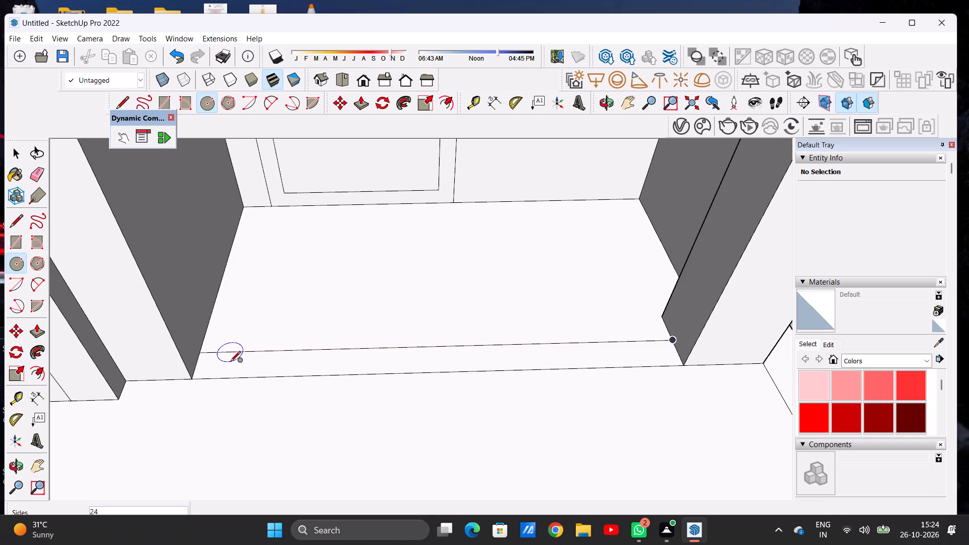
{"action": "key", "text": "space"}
Draw two short lines about 6 1/2" long across the front floor strip, marking off a small rectangle near its middle.
{"action": "key", "text": "l"}
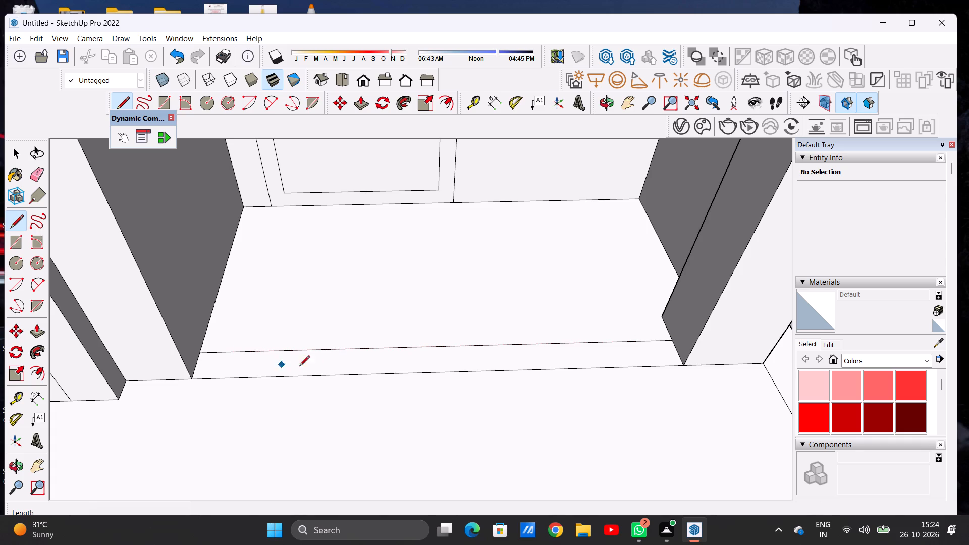
{"action": "left_click", "coordinate": [381, 373]}
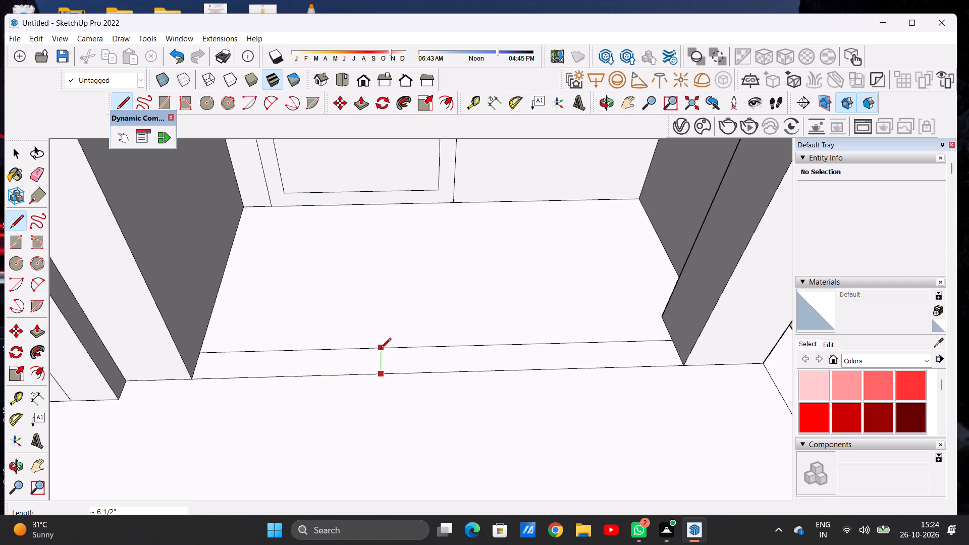
{"action": "left_click", "coordinate": [381, 349]}
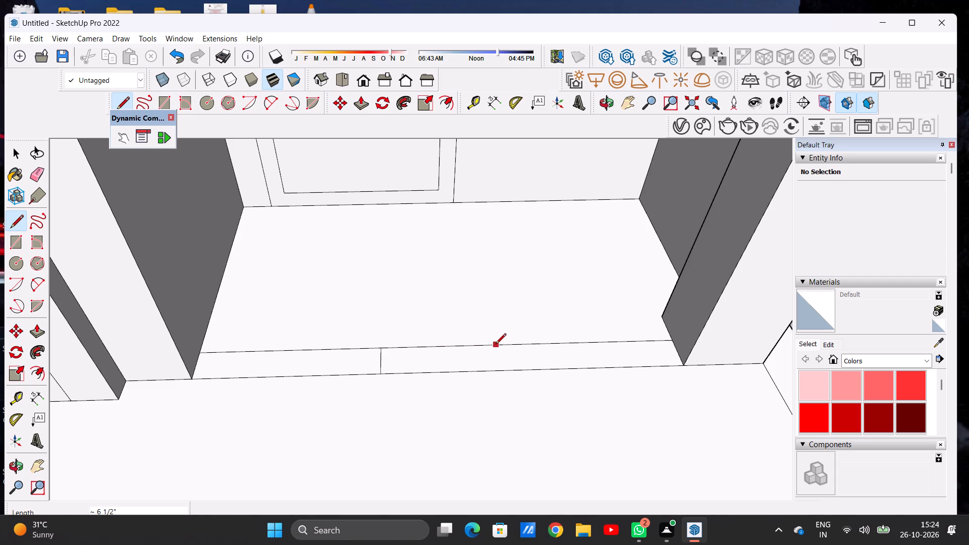
{"action": "left_click", "coordinate": [496, 345]}
{"action": "left_click", "coordinate": [496, 369]}
{"action": "key", "text": "space"}
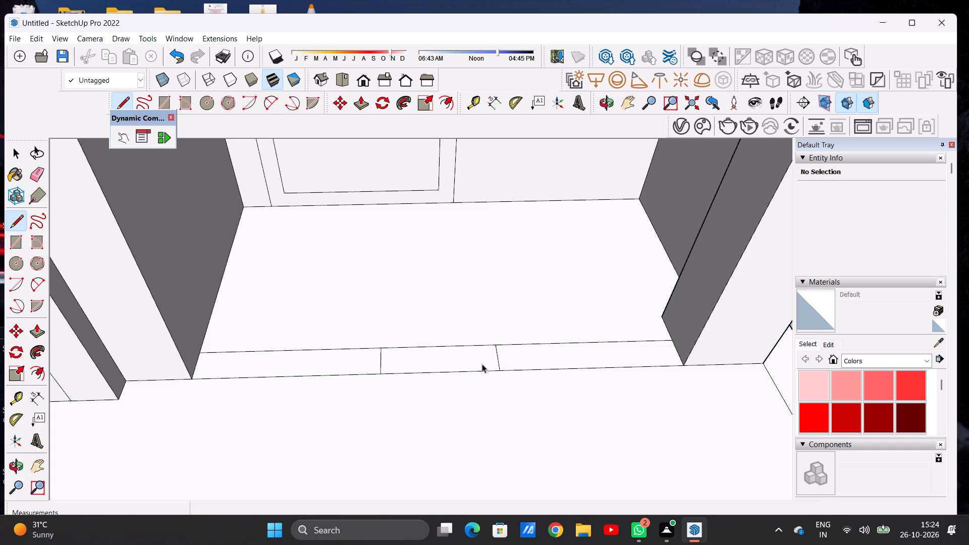
Move the small rectangle on the front floor strip about 6" along the strip toward the wall.
{"action": "double_click", "coordinate": [479, 362]}
{"action": "key", "text": "m"}
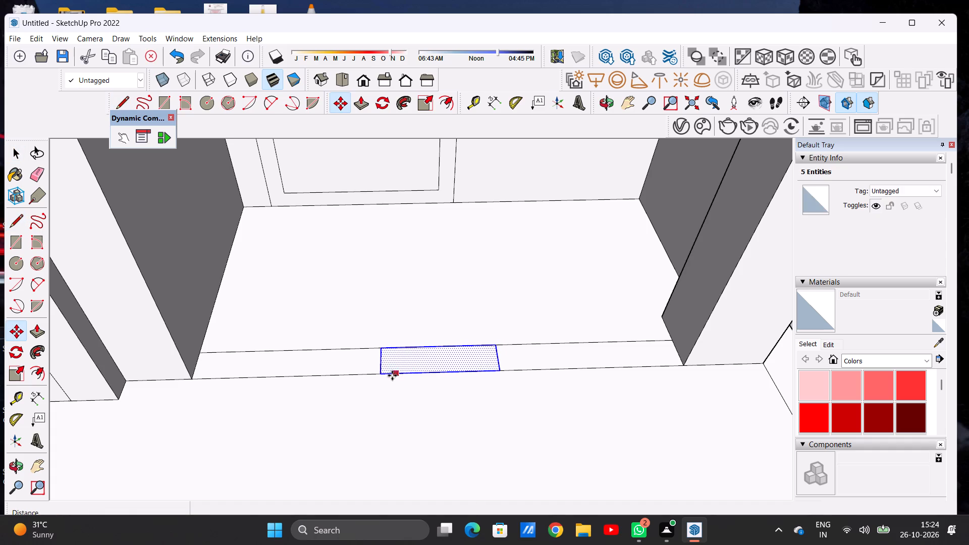
{"action": "left_click", "coordinate": [385, 378]}
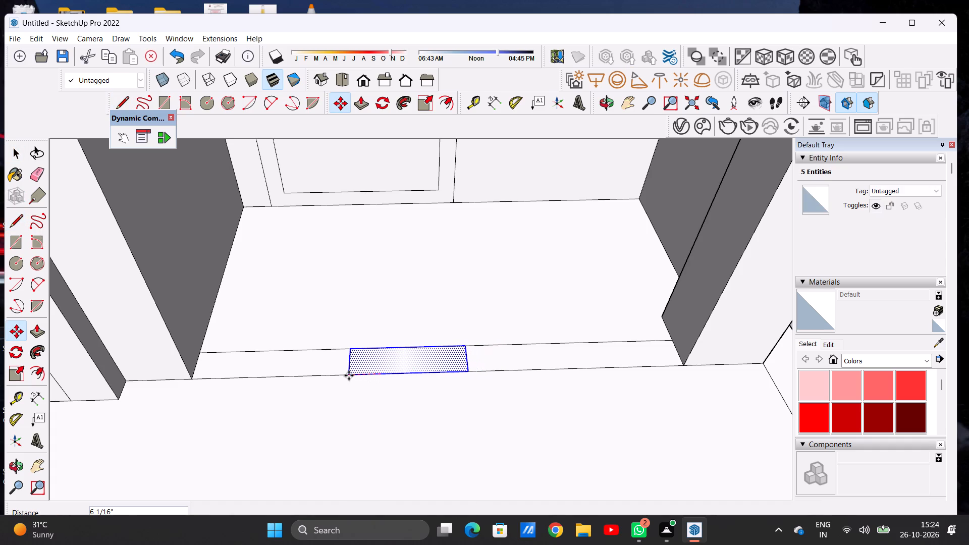
{"action": "left_click", "coordinate": [352, 375]}
{"action": "key", "text": "space"}
{"action": "scroll", "coordinate": [438, 353], "scroll_direction": "down", "scroll_amount": 7}
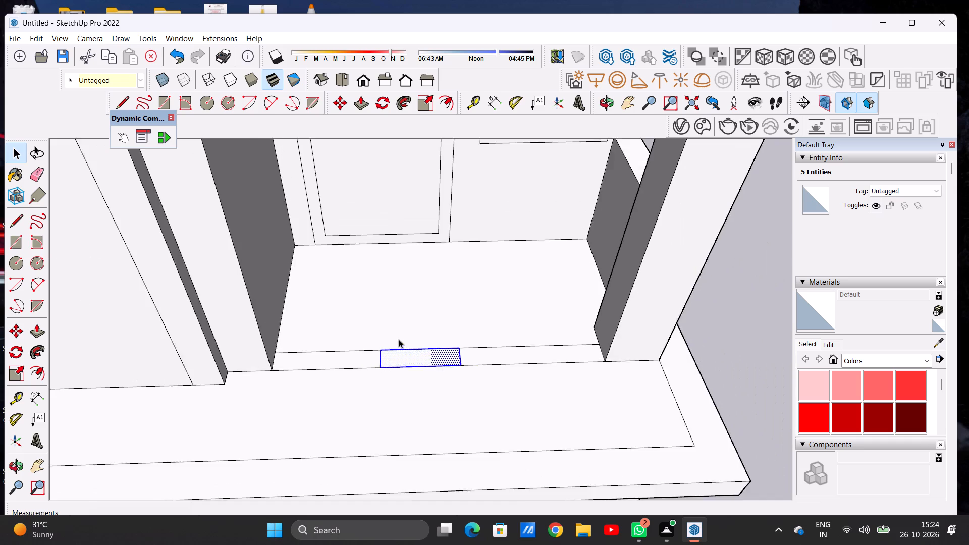
{"action": "scroll", "coordinate": [399, 339], "scroll_direction": "down", "scroll_amount": 5}
{"action": "left_click", "coordinate": [620, 318]}
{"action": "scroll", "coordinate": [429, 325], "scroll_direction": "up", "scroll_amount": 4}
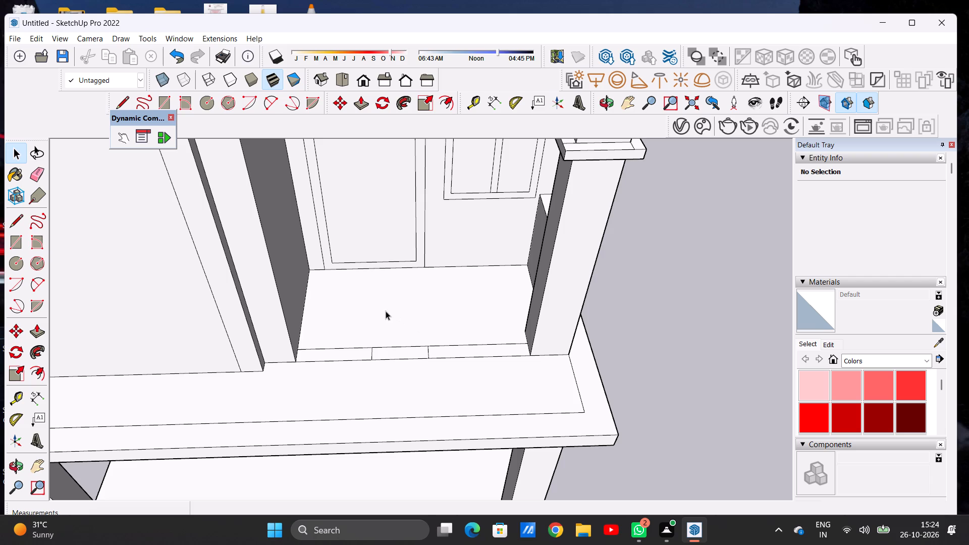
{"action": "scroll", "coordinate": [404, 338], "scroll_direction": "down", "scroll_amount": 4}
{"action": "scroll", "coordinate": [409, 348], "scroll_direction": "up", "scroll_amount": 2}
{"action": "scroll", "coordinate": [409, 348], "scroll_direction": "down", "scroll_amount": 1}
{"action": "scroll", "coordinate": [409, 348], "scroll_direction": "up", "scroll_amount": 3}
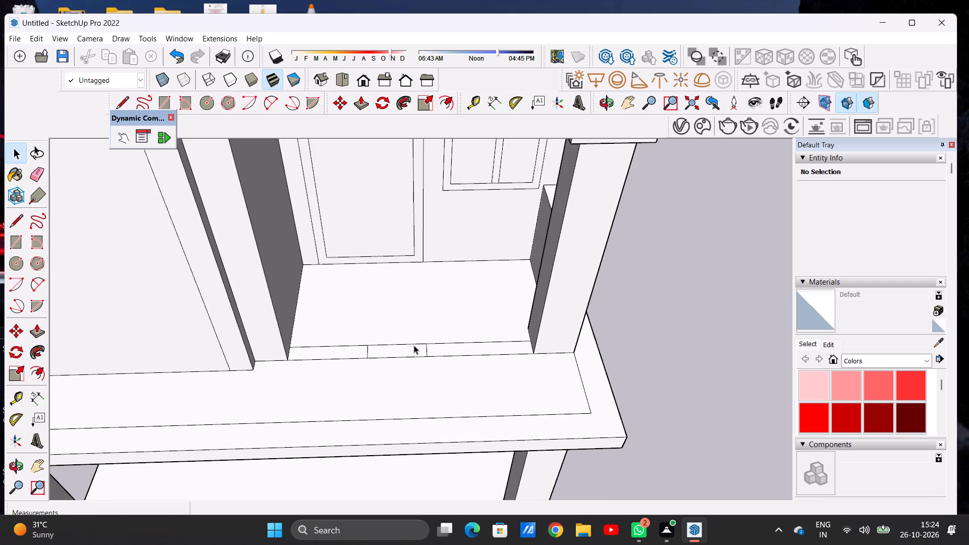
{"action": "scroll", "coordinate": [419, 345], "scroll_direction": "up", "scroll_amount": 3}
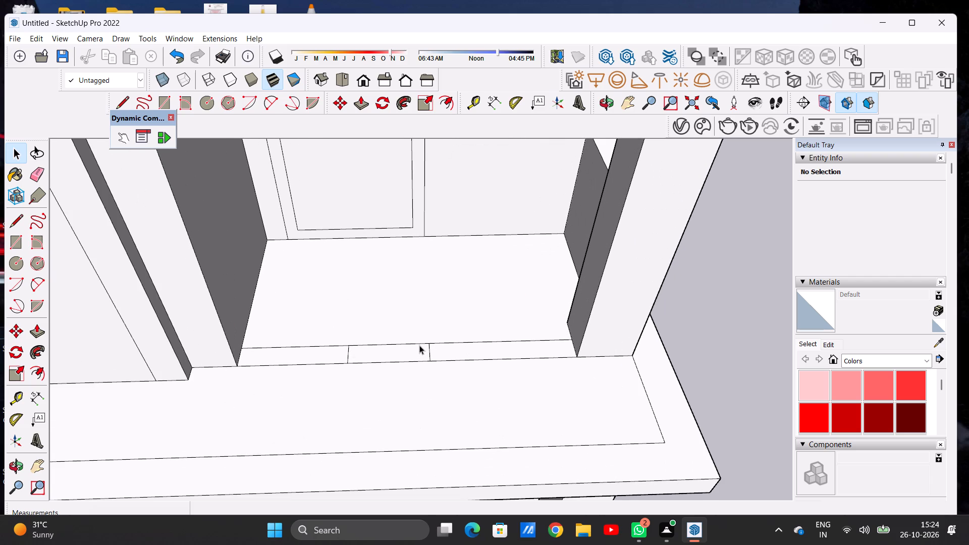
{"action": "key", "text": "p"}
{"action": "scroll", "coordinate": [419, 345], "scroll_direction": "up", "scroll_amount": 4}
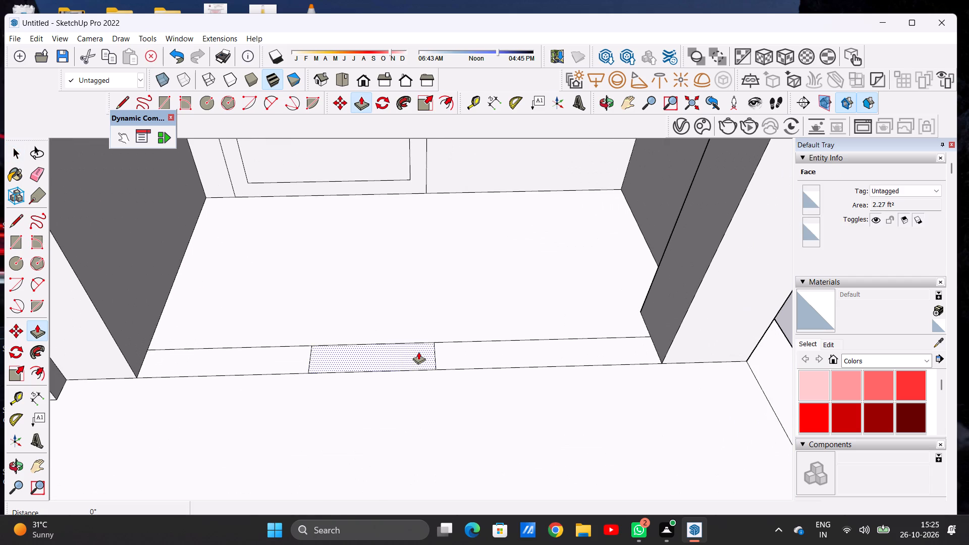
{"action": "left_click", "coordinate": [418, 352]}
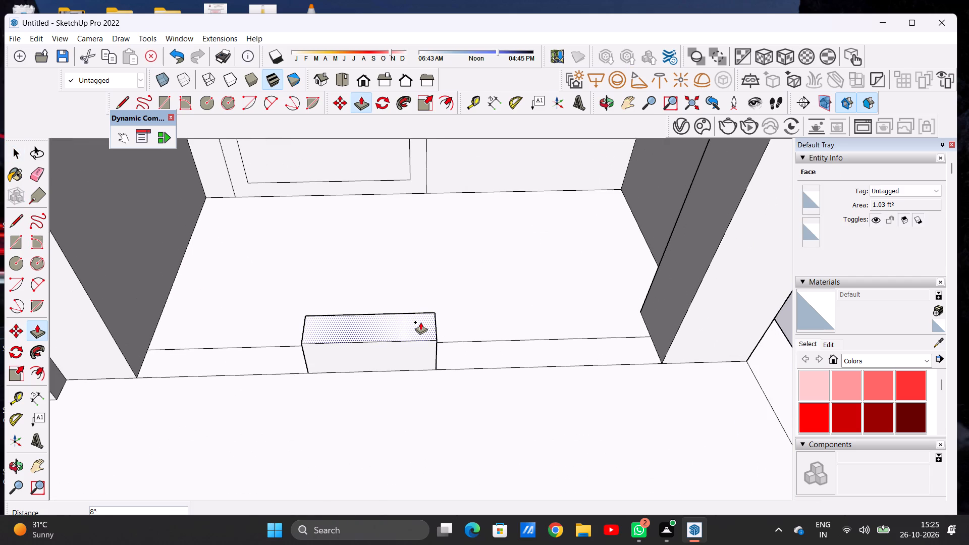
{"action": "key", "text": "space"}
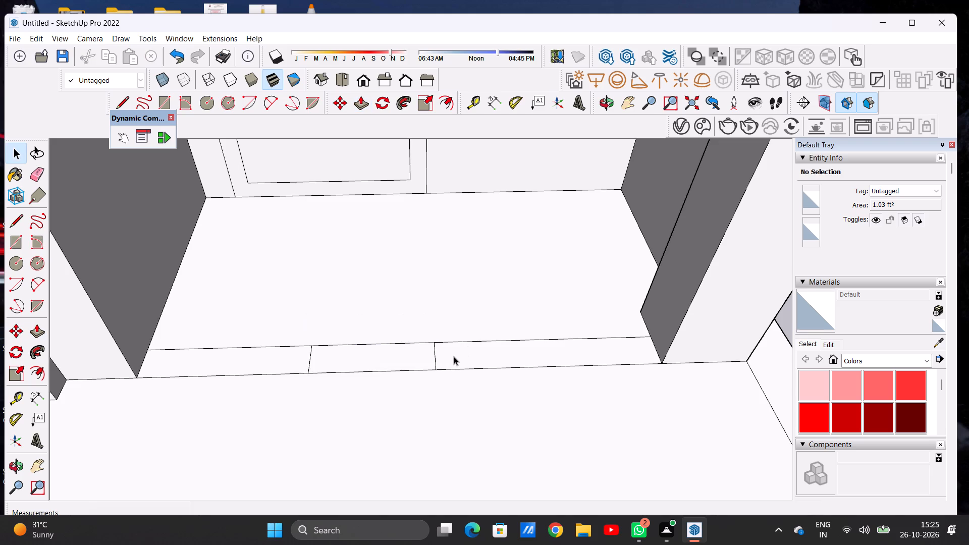
Push/Pull all three sections of the front floor strip up about 4 13/16" to form a low parapet.
{"action": "key", "text": "p"}
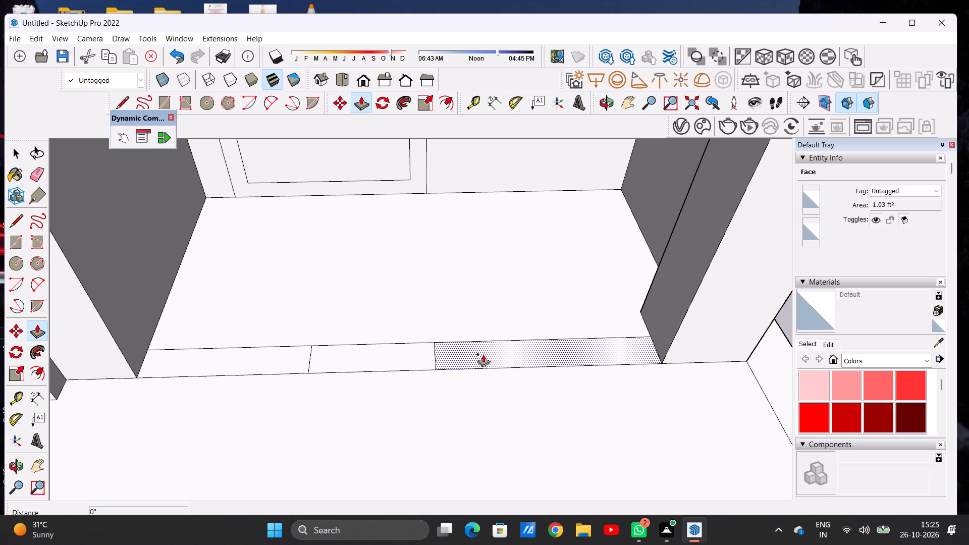
{"action": "left_click", "coordinate": [483, 354]}
{"action": "left_click", "coordinate": [488, 337]}
{"action": "scroll", "coordinate": [408, 348], "scroll_direction": "up", "scroll_amount": 2}
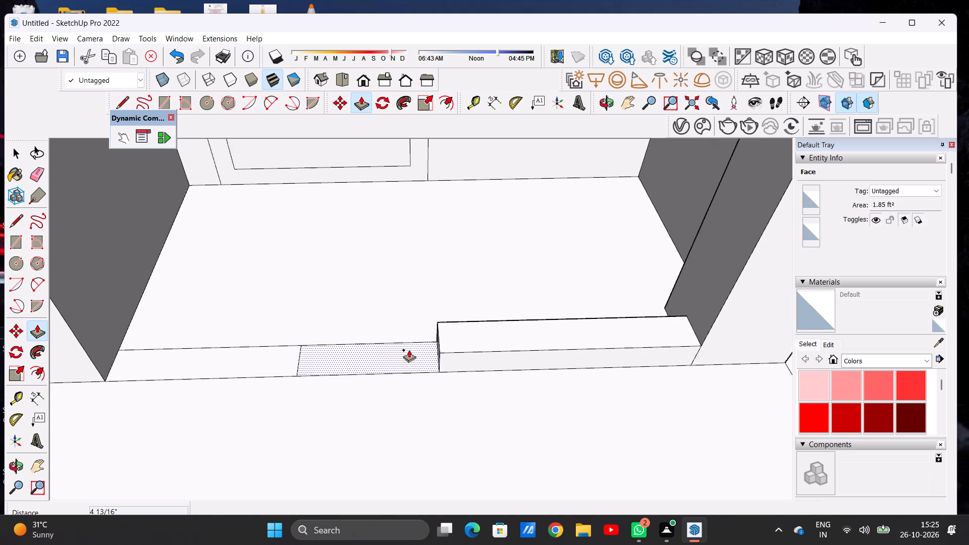
{"action": "scroll", "coordinate": [409, 350], "scroll_direction": "up", "scroll_amount": 2}
{"action": "left_click", "coordinate": [420, 357]}
{"action": "left_click", "coordinate": [458, 353]}
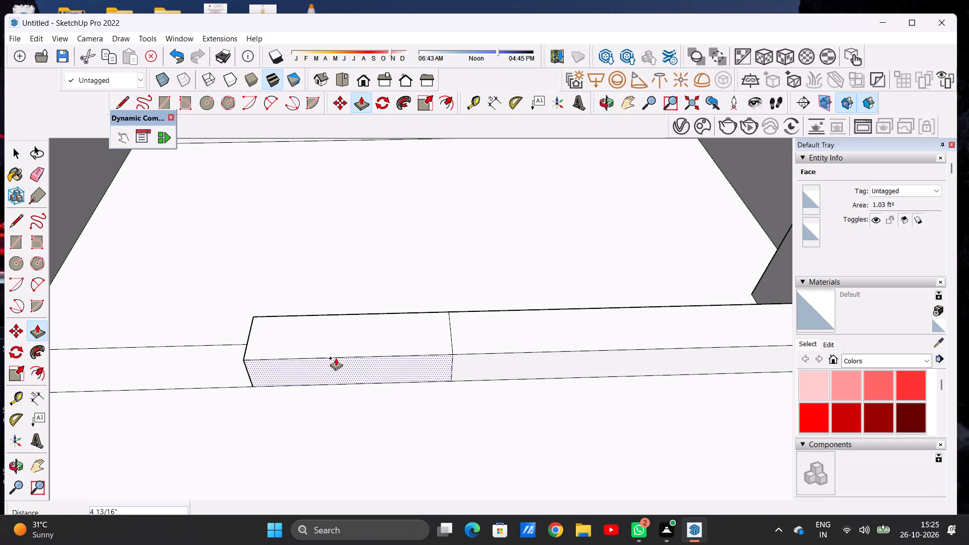
{"action": "left_click", "coordinate": [217, 364]}
{"action": "left_click", "coordinate": [250, 359]}
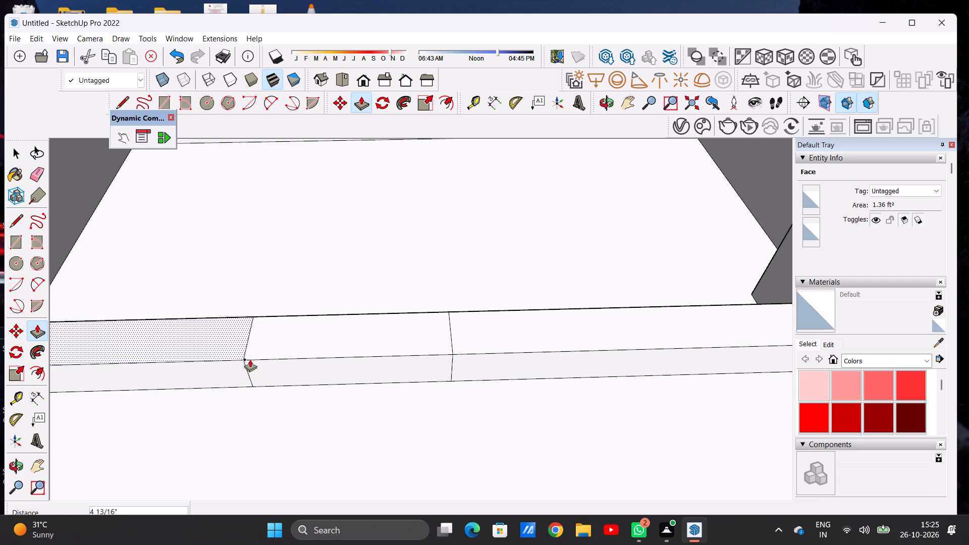
{"action": "key", "text": "space"}
Erase the two vertical division lines on the front face of the low parapet.
{"action": "scroll", "coordinate": [364, 371], "scroll_direction": "down", "scroll_amount": 11}
{"action": "scroll", "coordinate": [307, 349], "scroll_direction": "down", "scroll_amount": 3}
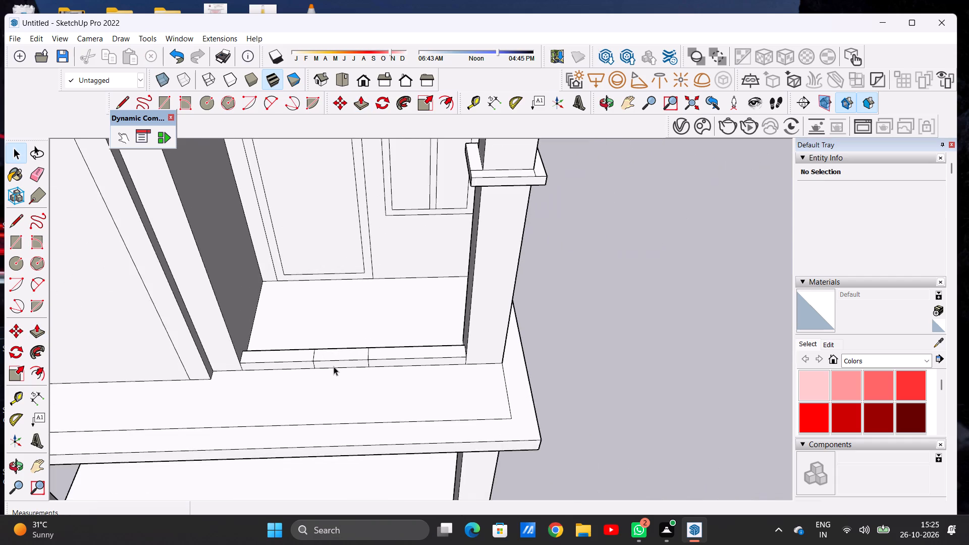
{"action": "scroll", "coordinate": [334, 366], "scroll_direction": "up", "scroll_amount": 10}
{"action": "key", "text": "e"}
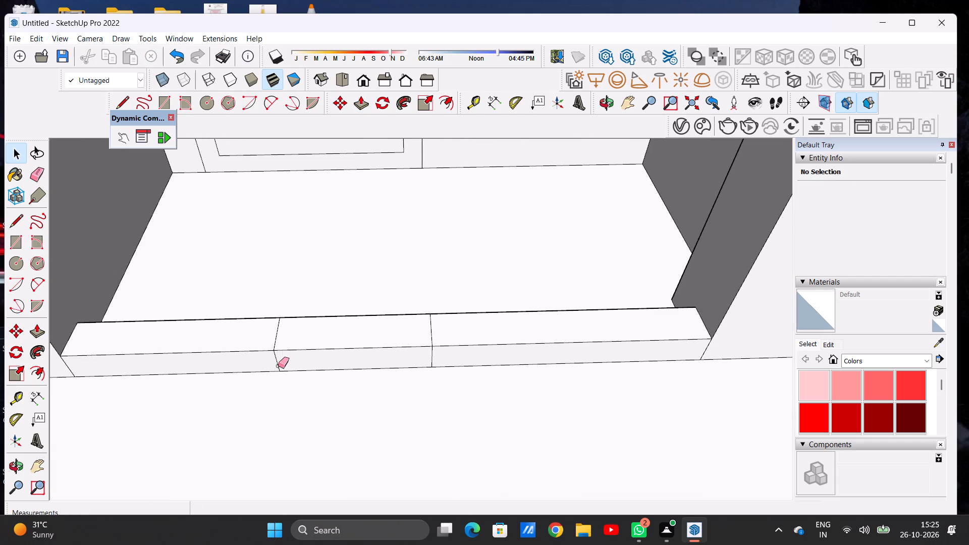
{"action": "scroll", "coordinate": [277, 367], "scroll_direction": "up", "scroll_amount": 4}
{"action": "left_click_drag", "start_coordinate": [277, 367], "coordinate": [287, 364]}
{"action": "left_click_drag", "start_coordinate": [520, 355], "coordinate": [498, 355]}
{"action": "key", "text": "space"}
Push/Pull the top of the low parapet's middle section up about 1' 7" to form an upright block.
{"action": "scroll", "coordinate": [442, 381], "scroll_direction": "down", "scroll_amount": 15}
{"action": "scroll", "coordinate": [470, 349], "scroll_direction": "up", "scroll_amount": 3}
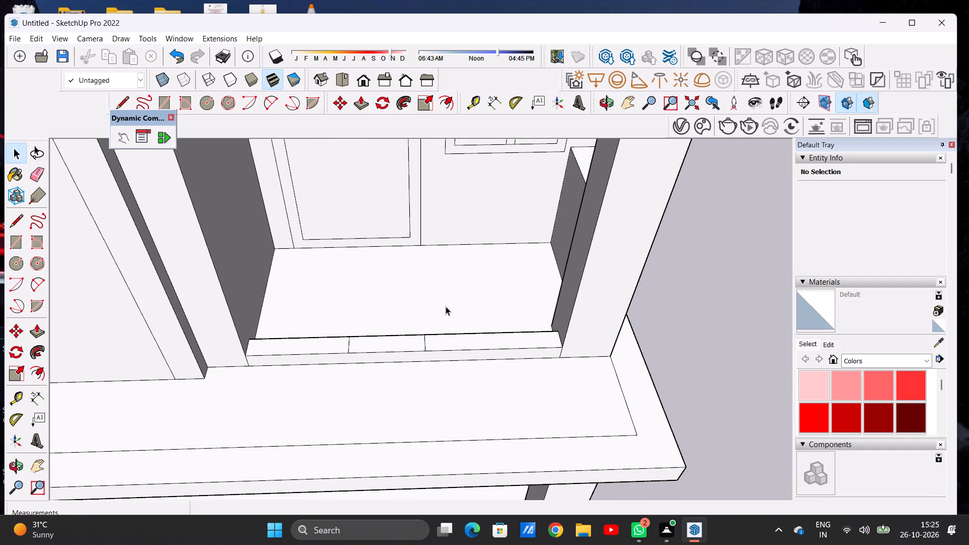
{"action": "scroll", "coordinate": [433, 351], "scroll_direction": "up", "scroll_amount": 2}
{"action": "key", "text": "p"}
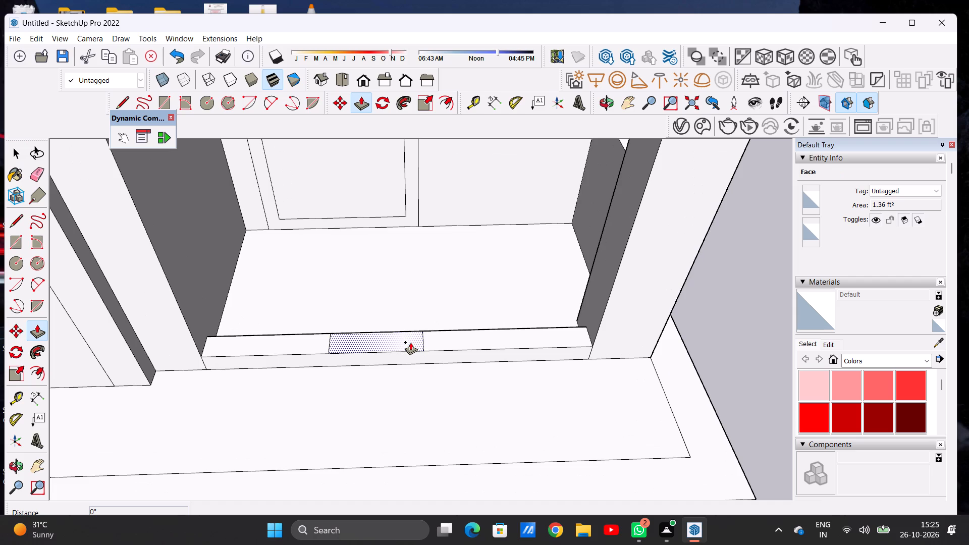
{"action": "left_click", "coordinate": [410, 342]}
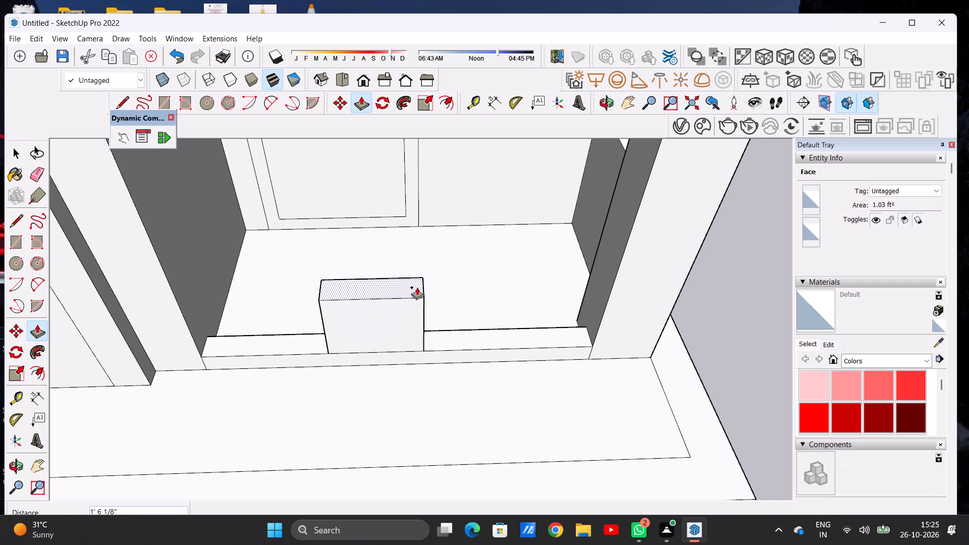
{"action": "scroll", "coordinate": [410, 283], "scroll_direction": "down", "scroll_amount": 4}
{"action": "scroll", "coordinate": [410, 299], "scroll_direction": "up", "scroll_amount": 3}
{"action": "left_click", "coordinate": [413, 281]}
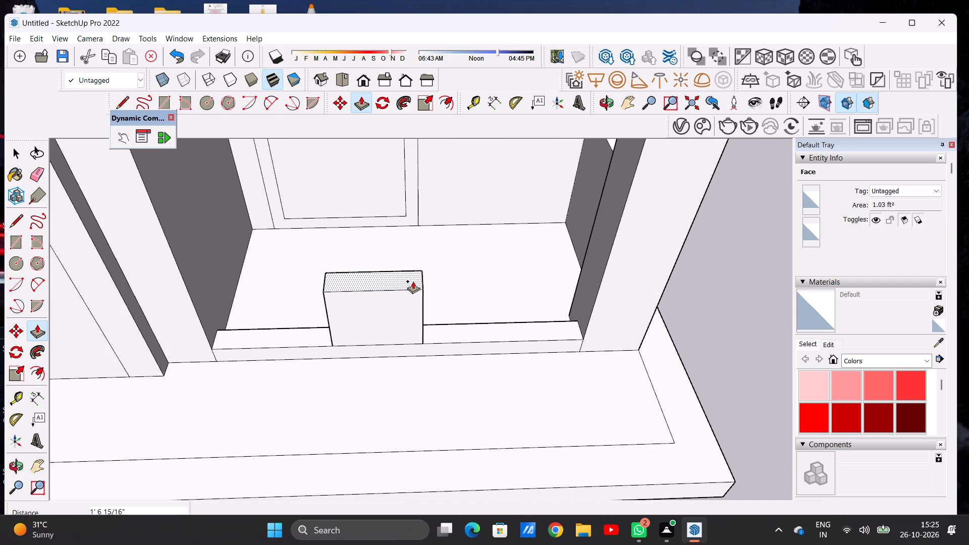
{"action": "key", "text": "space"}
Raise the middle block another 1' 3" or so, aligning its top with the side parapet's top.
{"action": "left_click", "coordinate": [612, 103]}
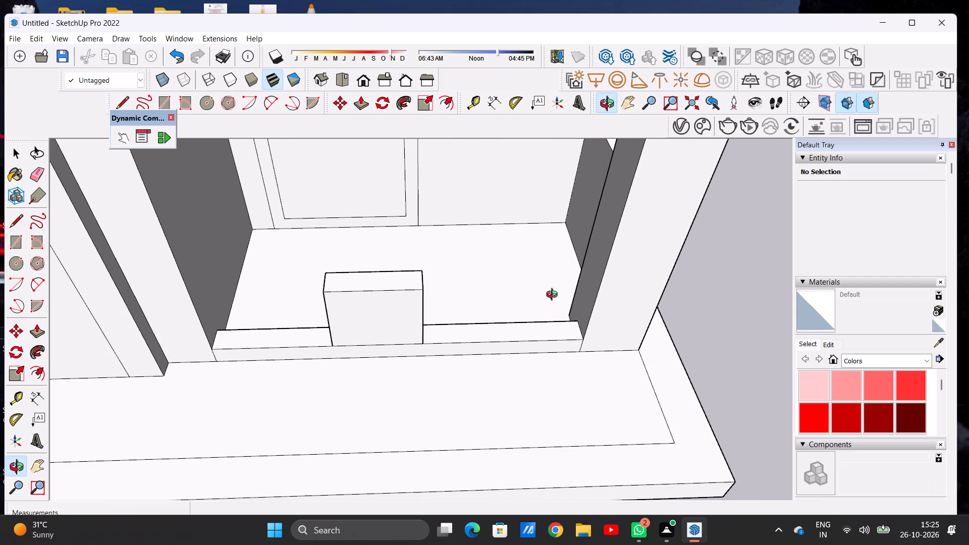
{"action": "left_click_drag", "start_coordinate": [547, 313], "coordinate": [551, 209]}
{"action": "scroll", "coordinate": [493, 301], "scroll_direction": "down", "scroll_amount": 6}
{"action": "left_click_drag", "start_coordinate": [459, 274], "coordinate": [447, 250]}
{"action": "scroll", "coordinate": [422, 291], "scroll_direction": "down", "scroll_amount": 6}
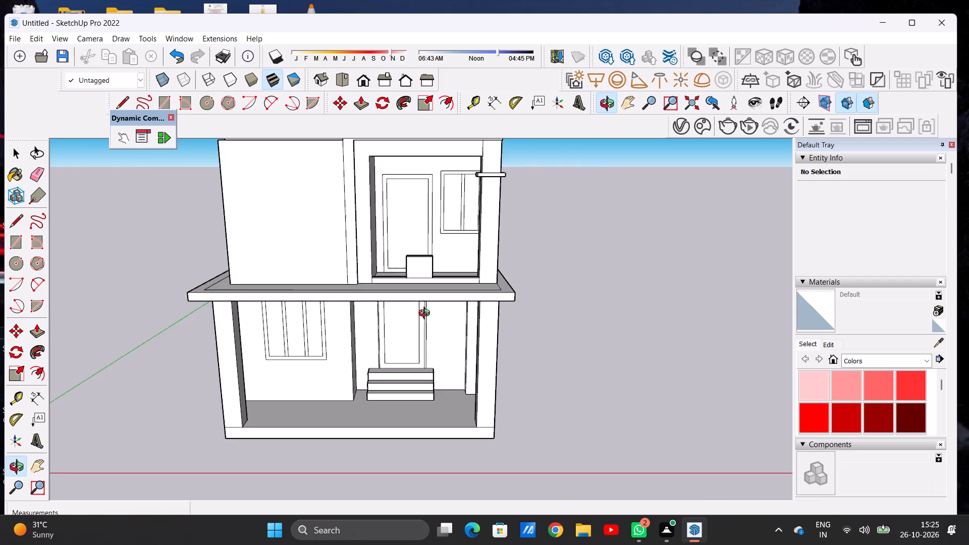
{"action": "scroll", "coordinate": [426, 314], "scroll_direction": "down", "scroll_amount": 6}
{"action": "scroll", "coordinate": [439, 268], "scroll_direction": "up", "scroll_amount": 4}
{"action": "left_click_drag", "start_coordinate": [510, 279], "coordinate": [376, 290]}
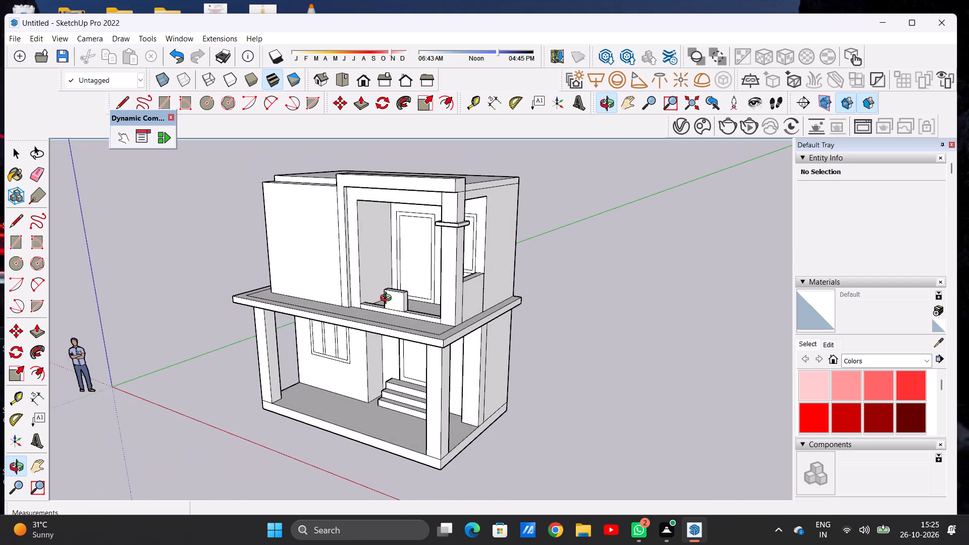
{"action": "scroll", "coordinate": [400, 298], "scroll_direction": "up", "scroll_amount": 10}
{"action": "key", "text": "p"}
{"action": "scroll", "coordinate": [408, 284], "scroll_direction": "up", "scroll_amount": 5}
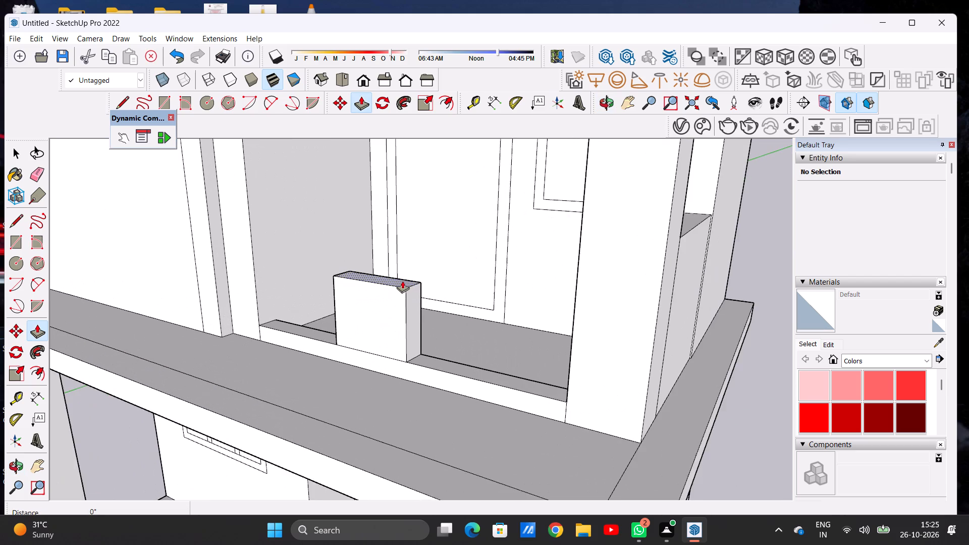
{"action": "left_click", "coordinate": [402, 281]}
{"action": "scroll", "coordinate": [418, 251], "scroll_direction": "down", "scroll_amount": 8}
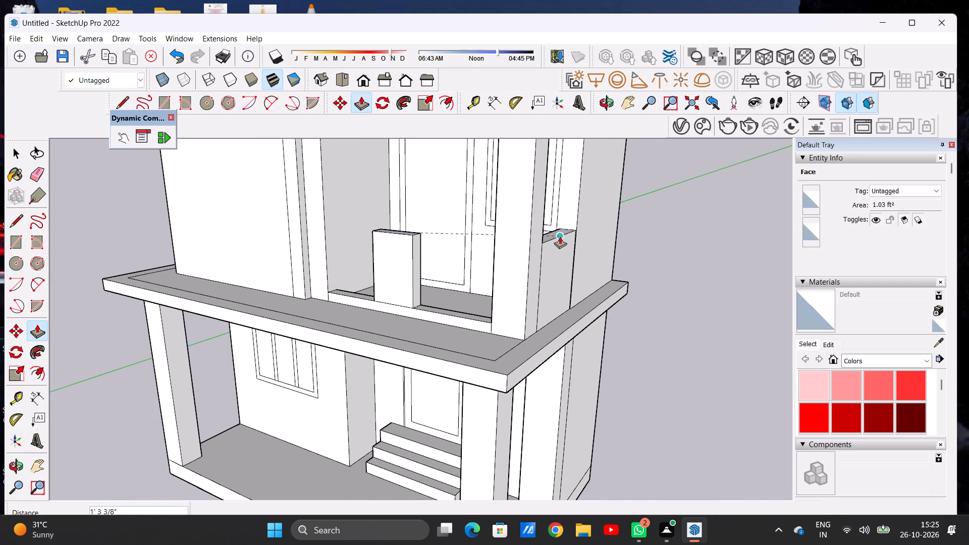
{"action": "left_click", "coordinate": [560, 236]}
{"action": "key", "text": "space"}
Examine the raised middle block on the terrace front in the front elevation and close up.
{"action": "scroll", "coordinate": [461, 309], "scroll_direction": "down", "scroll_amount": 5}
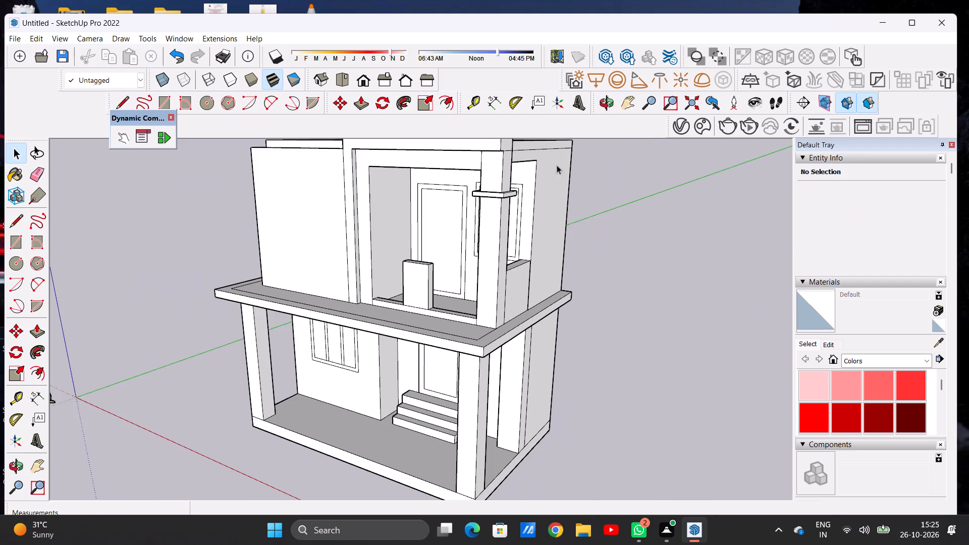
{"action": "left_click", "coordinate": [606, 99]}
{"action": "left_click_drag", "start_coordinate": [408, 282], "coordinate": [550, 245]}
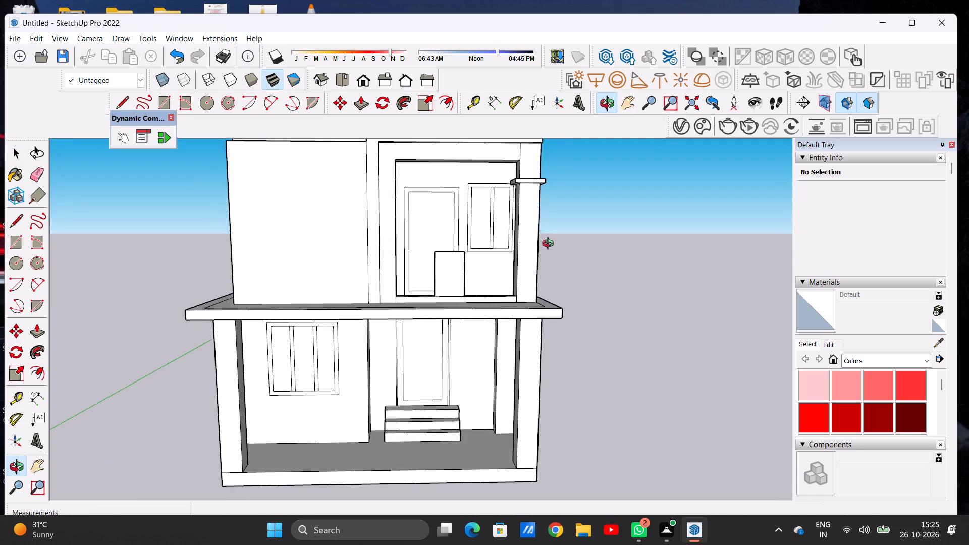
{"action": "left_click_drag", "start_coordinate": [550, 245], "coordinate": [550, 243]}
{"action": "scroll", "coordinate": [456, 274], "scroll_direction": "up", "scroll_amount": 4}
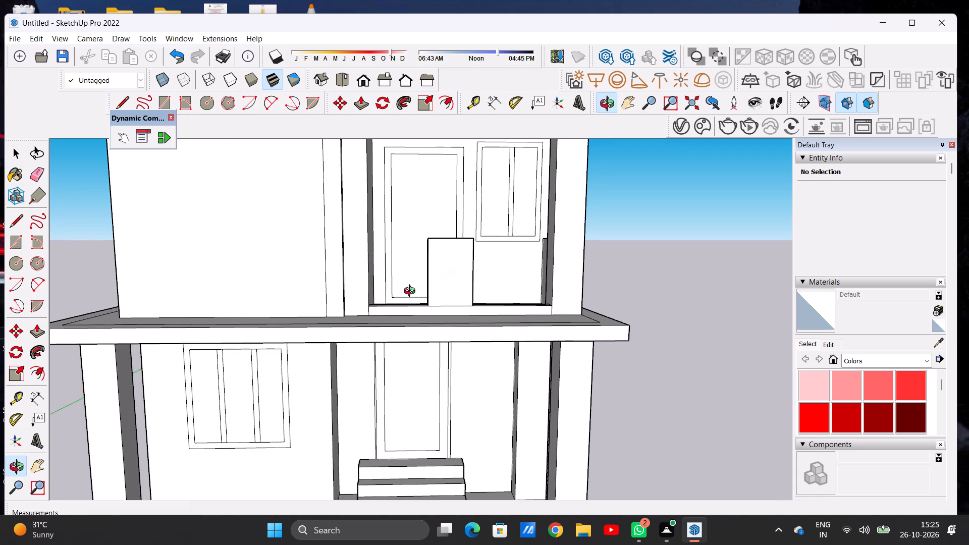
{"action": "scroll", "coordinate": [405, 298], "scroll_direction": "down", "scroll_amount": 2}
{"action": "scroll", "coordinate": [463, 279], "scroll_direction": "up", "scroll_amount": 3}
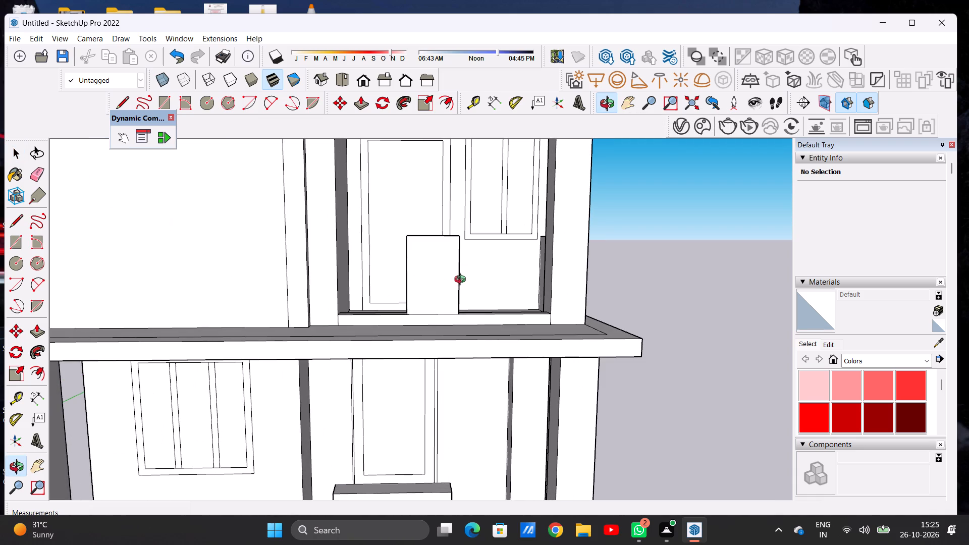
{"action": "scroll", "coordinate": [465, 277], "scroll_direction": "up", "scroll_amount": 4}
{"action": "left_click_drag", "start_coordinate": [488, 278], "coordinate": [479, 278]}
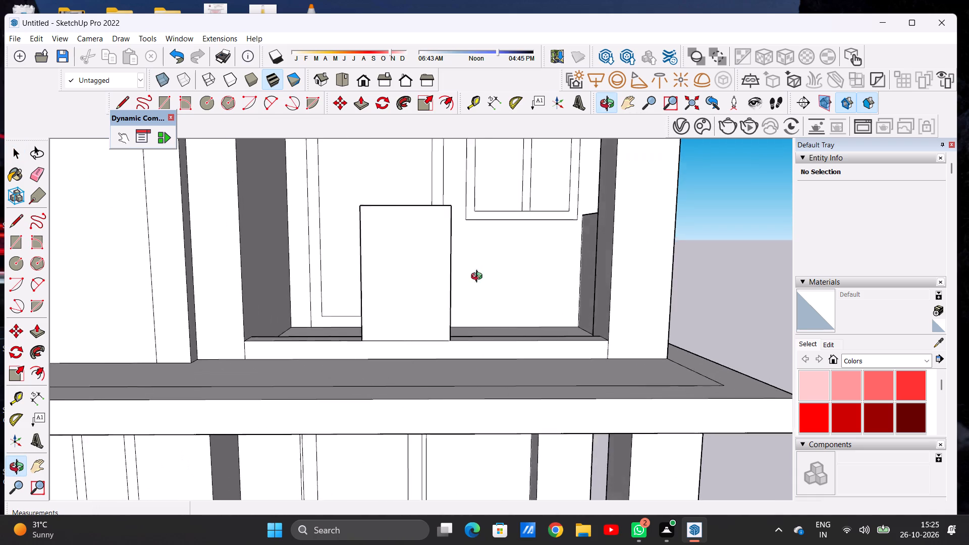
{"action": "left_click_drag", "start_coordinate": [479, 278], "coordinate": [475, 297]}
{"action": "scroll", "coordinate": [421, 349], "scroll_direction": "down", "scroll_amount": 4}
{"action": "scroll", "coordinate": [446, 278], "scroll_direction": "up", "scroll_amount": 5}
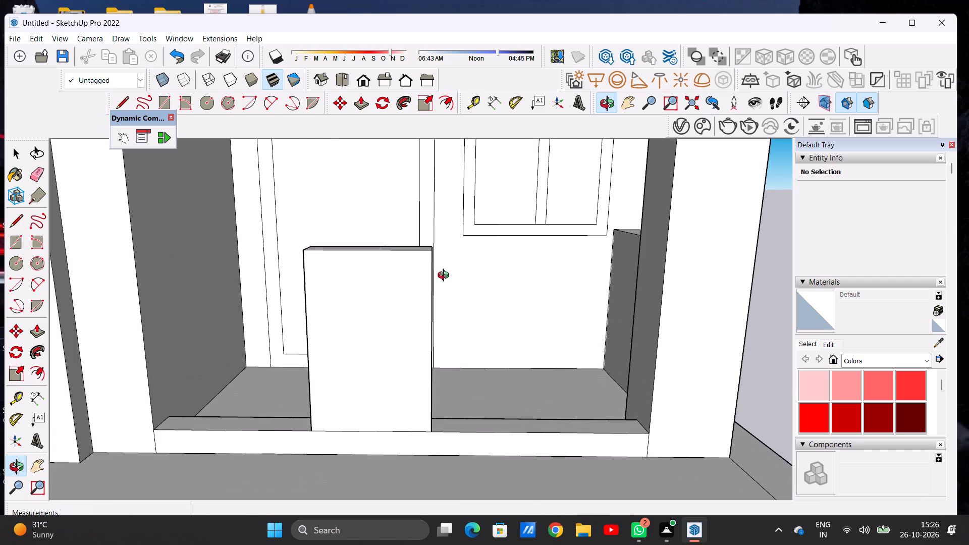
Widen the middle block by pulling its pillar-side face out about 1 3/8".
{"action": "left_click_drag", "start_coordinate": [447, 268], "coordinate": [378, 296]}
{"action": "scroll", "coordinate": [372, 306], "scroll_direction": "up", "scroll_amount": 2}
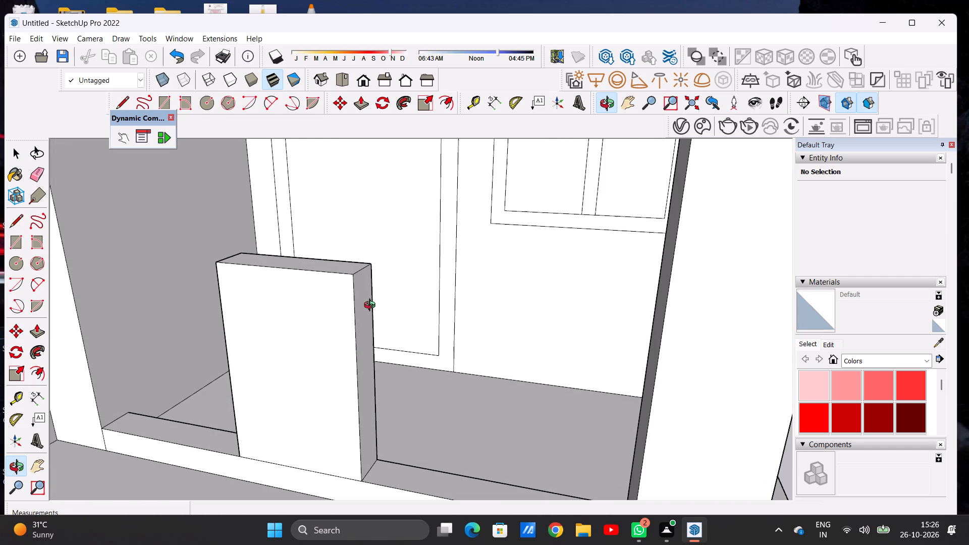
{"action": "key", "text": "p"}
{"action": "left_click", "coordinate": [363, 306]}
{"action": "left_click", "coordinate": [372, 306]}
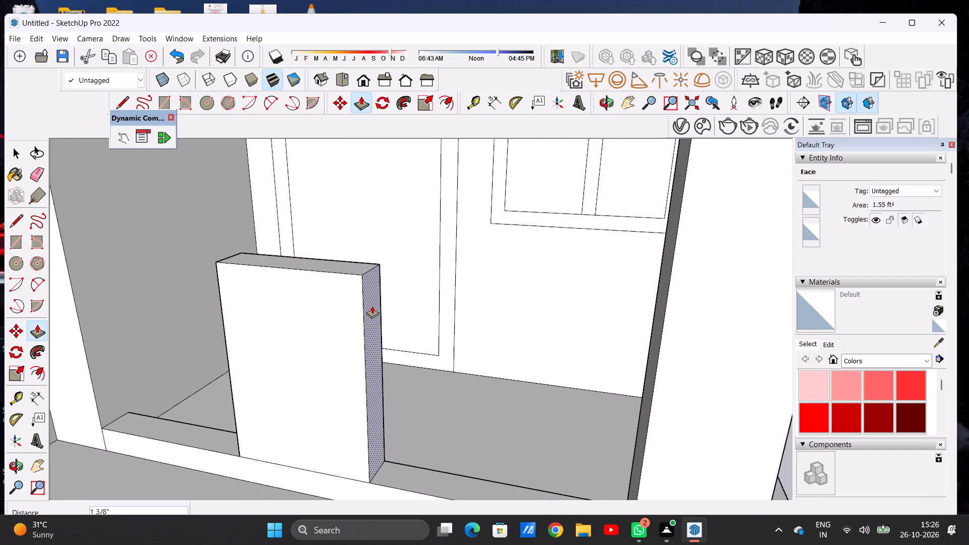
Push/Pull a new layer up about 1 1/4" from the middle block's top face to form a cap band.
{"action": "scroll", "coordinate": [400, 313], "scroll_direction": "down", "scroll_amount": 4}
{"action": "scroll", "coordinate": [375, 288], "scroll_direction": "up", "scroll_amount": 9}
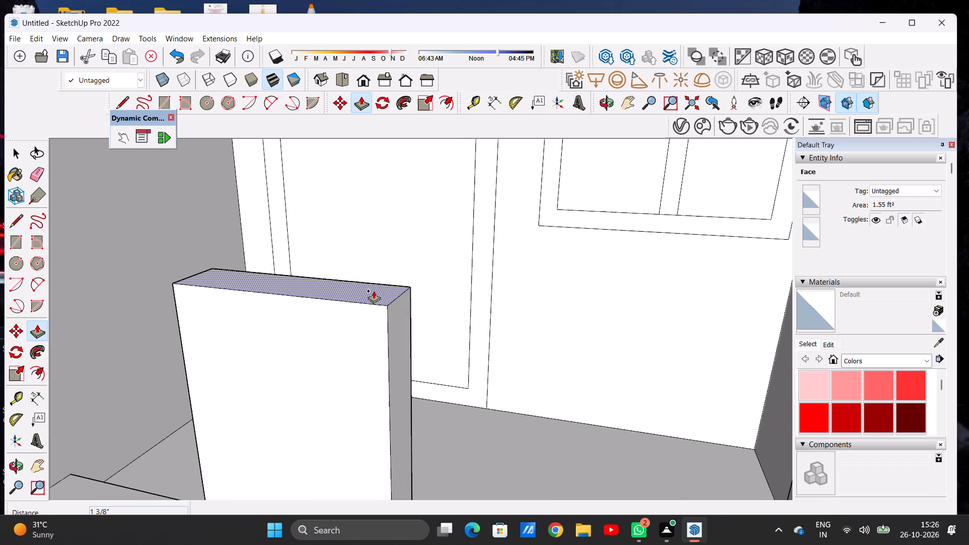
{"action": "left_click", "coordinate": [373, 291]}
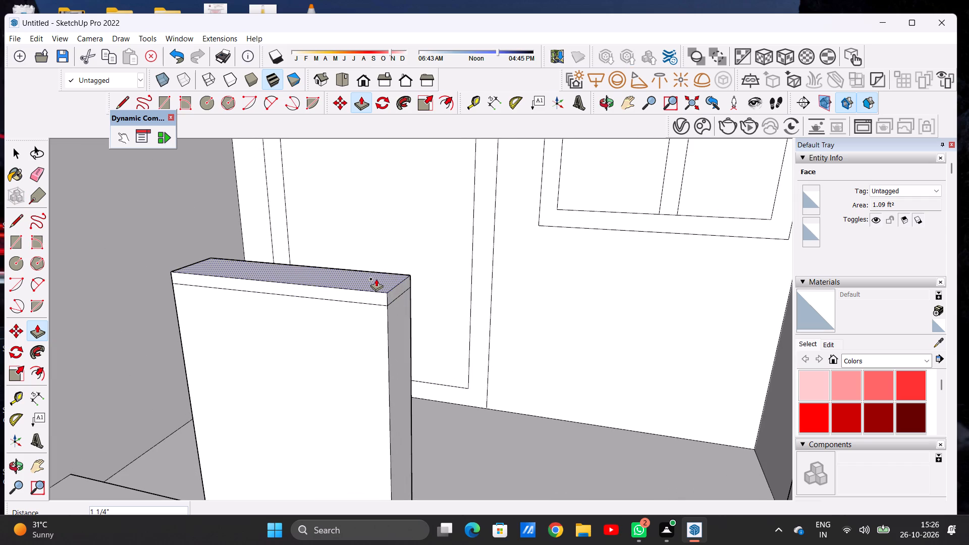
{"action": "left_click", "coordinate": [376, 279]}
{"action": "key", "text": "space"}
Pull the cap band's front face out about 1 3/8" so the cap overhangs the middle block.
{"action": "type", "text": "P"}
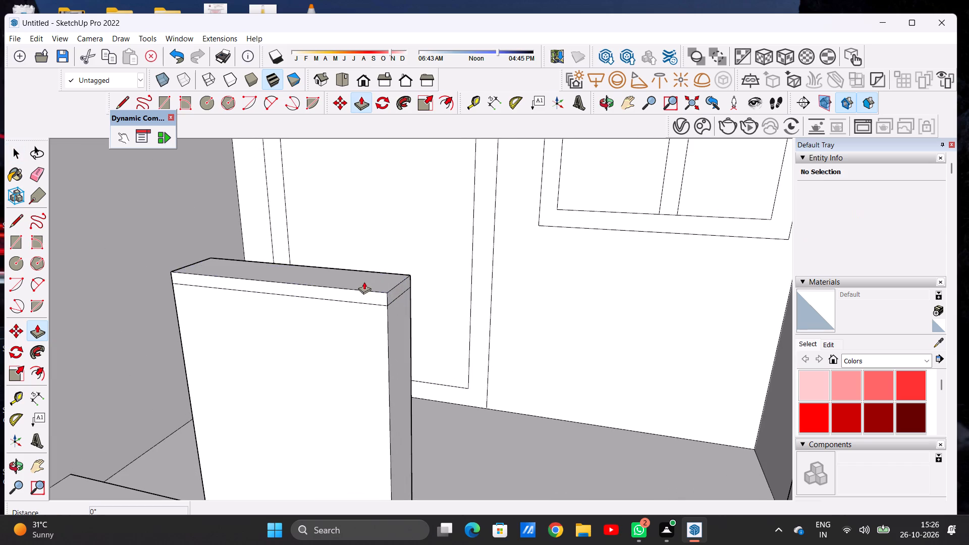
{"action": "scroll", "coordinate": [364, 290], "scroll_direction": "up", "scroll_amount": 6}
{"action": "left_click", "coordinate": [381, 299]}
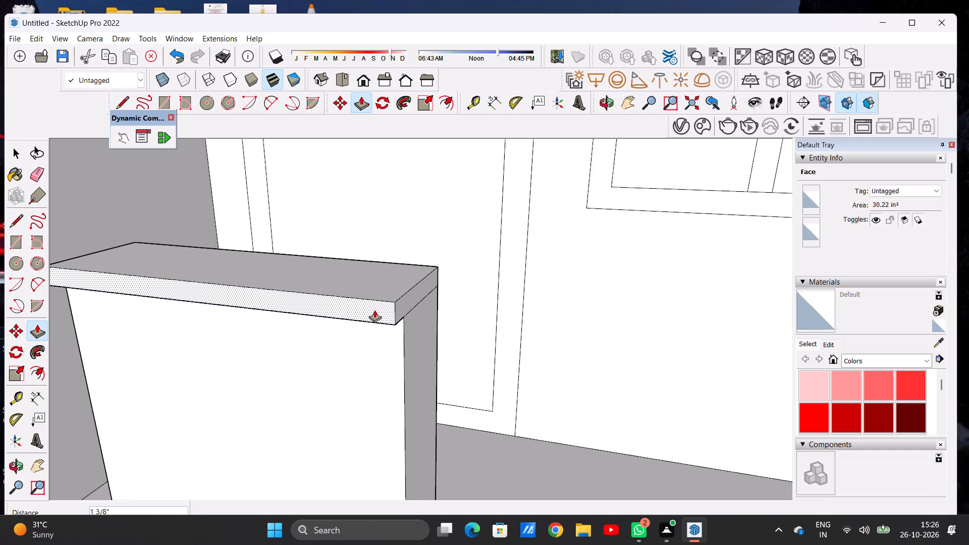
{"action": "left_click", "coordinate": [374, 310]}
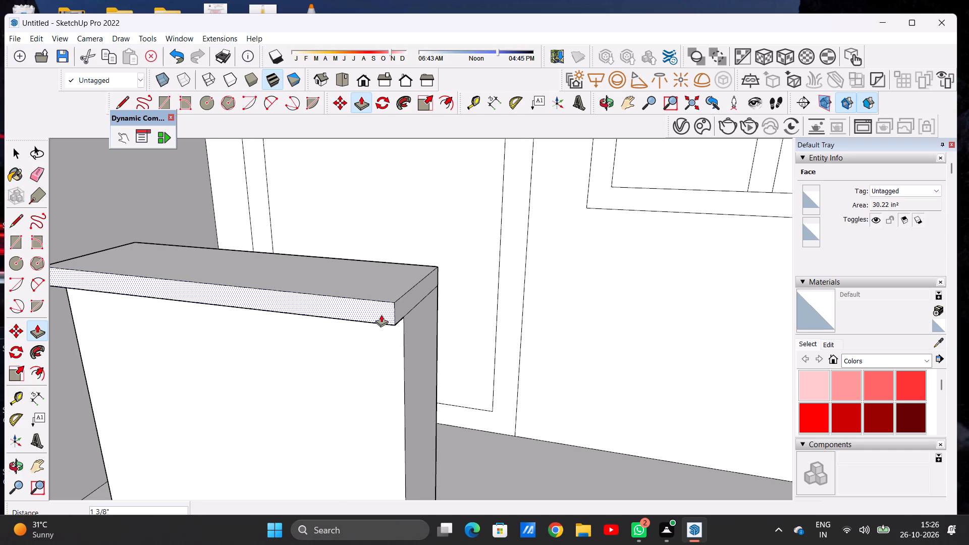
{"action": "key", "text": "space"}
{"action": "scroll", "coordinate": [461, 297], "scroll_direction": "down", "scroll_amount": 4}
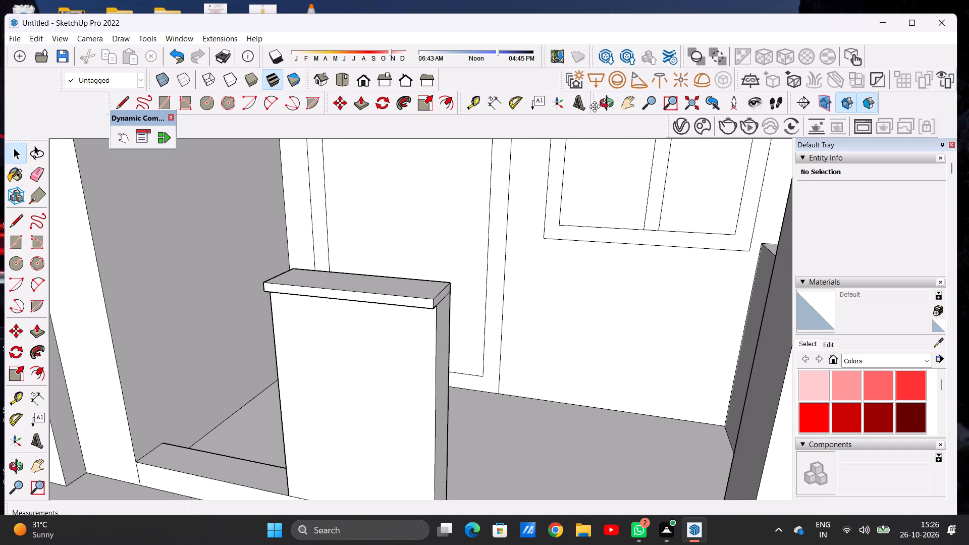
Examine the capped middle block and the low parapet on the terrace front from several angles.
{"action": "left_click", "coordinate": [596, 105]}
{"action": "scroll", "coordinate": [391, 408], "scroll_direction": "down", "scroll_amount": 6}
{"action": "left_click_drag", "start_coordinate": [395, 434], "coordinate": [470, 347]}
{"action": "left_click_drag", "start_coordinate": [440, 346], "coordinate": [439, 395]}
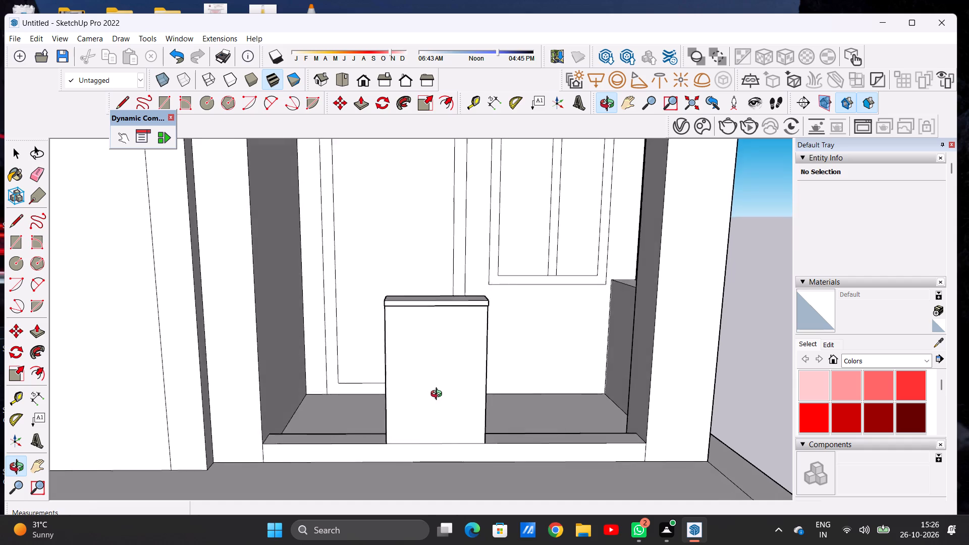
{"action": "left_click_drag", "start_coordinate": [439, 395], "coordinate": [451, 379]}
{"action": "scroll", "coordinate": [423, 422], "scroll_direction": "down", "scroll_amount": 6}
{"action": "scroll", "coordinate": [445, 374], "scroll_direction": "up", "scroll_amount": 1}
{"action": "scroll", "coordinate": [445, 374], "scroll_direction": "down", "scroll_amount": 1}
{"action": "scroll", "coordinate": [445, 374], "scroll_direction": "up", "scroll_amount": 2}
{"action": "left_click_drag", "start_coordinate": [437, 386], "coordinate": [359, 386]}
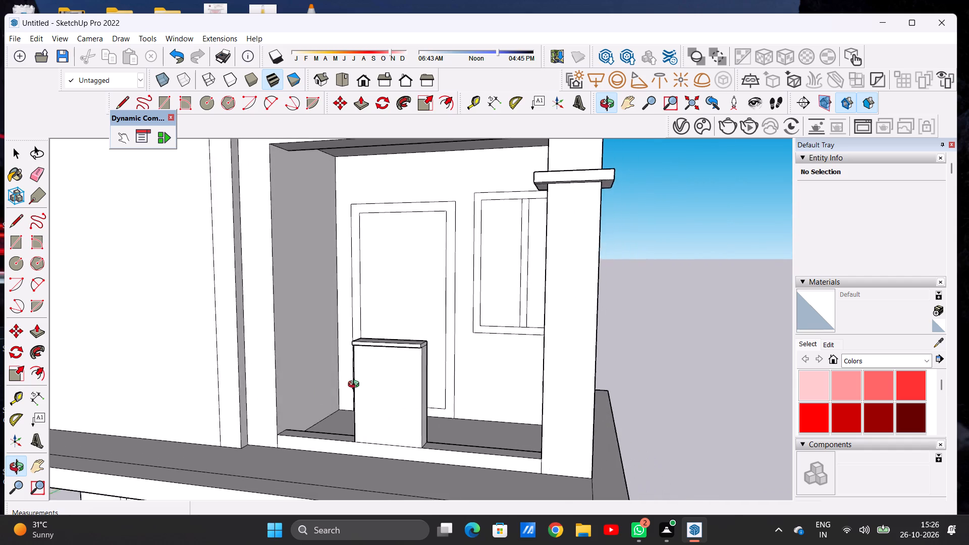
{"action": "left_click_drag", "start_coordinate": [288, 415], "coordinate": [343, 488]}
{"action": "scroll", "coordinate": [466, 343], "scroll_direction": "down", "scroll_amount": 6}
{"action": "scroll", "coordinate": [407, 394], "scroll_direction": "up", "scroll_amount": 5}
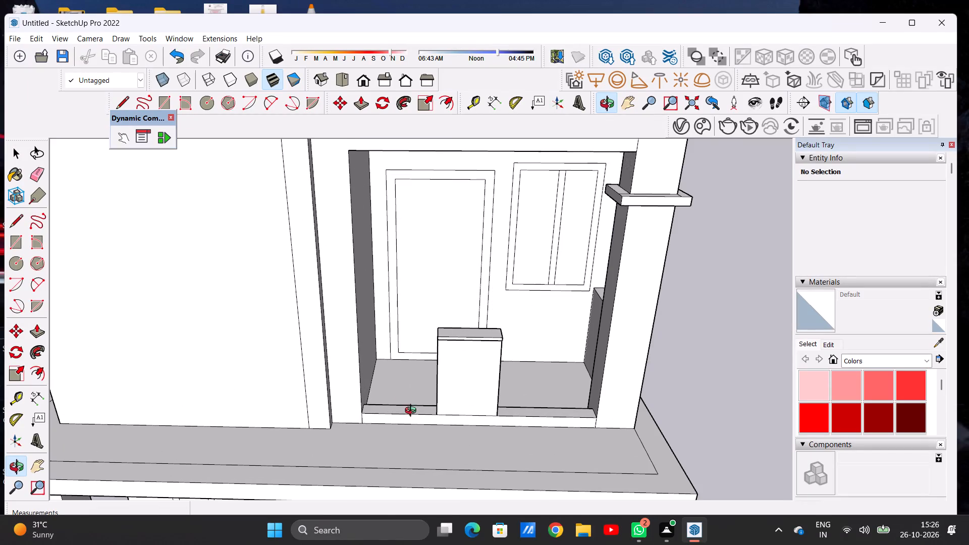
Draw a circle of about 15/16" radius midway on top of the low parapet section on the wall side of the middle block.
{"action": "left_click_drag", "start_coordinate": [429, 367], "coordinate": [444, 436]}
{"action": "scroll", "coordinate": [414, 440], "scroll_direction": "up", "scroll_amount": 11}
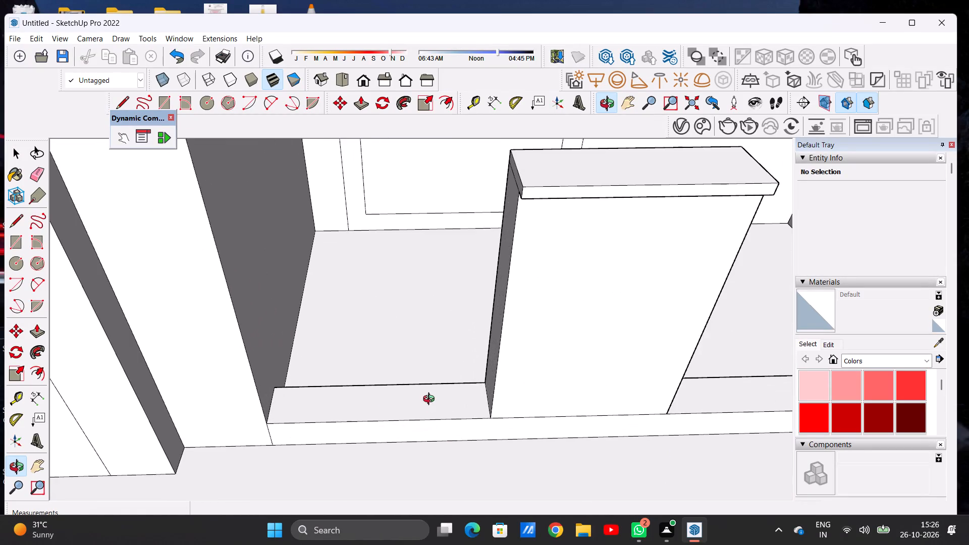
{"action": "left_click_drag", "start_coordinate": [431, 400], "coordinate": [434, 442]}
{"action": "scroll", "coordinate": [455, 338], "scroll_direction": "down", "scroll_amount": 7}
{"action": "scroll", "coordinate": [446, 390], "scroll_direction": "up", "scroll_amount": 5}
{"action": "scroll", "coordinate": [442, 396], "scroll_direction": "down", "scroll_amount": 1}
{"action": "scroll", "coordinate": [442, 396], "scroll_direction": "up", "scroll_amount": 4}
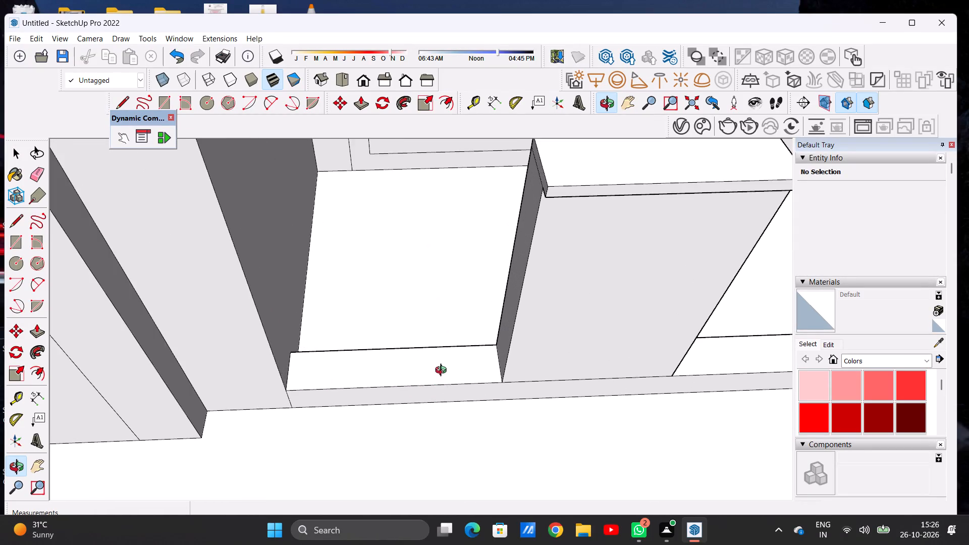
{"action": "scroll", "coordinate": [442, 355], "scroll_direction": "up", "scroll_amount": 5}
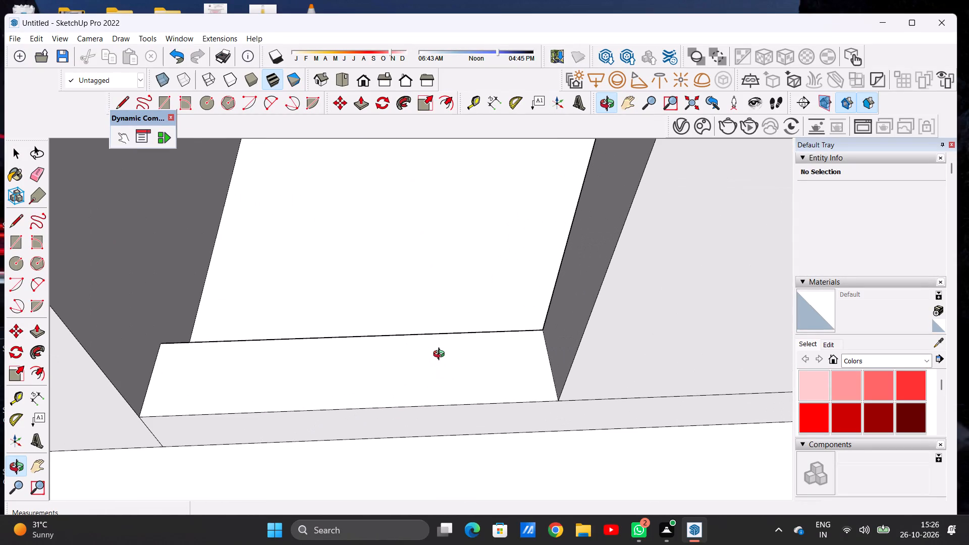
{"action": "key", "text": "c"}
{"action": "scroll", "coordinate": [186, 385], "scroll_direction": "up", "scroll_amount": 3}
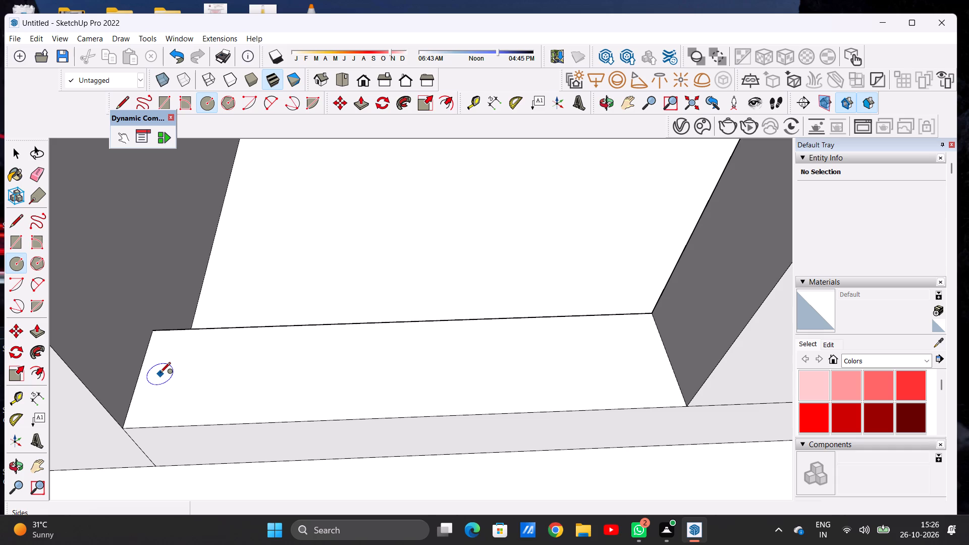
{"action": "scroll", "coordinate": [185, 358], "scroll_direction": "down", "scroll_amount": 1}
{"action": "scroll", "coordinate": [186, 356], "scroll_direction": "up", "scroll_amount": 1}
{"action": "scroll", "coordinate": [188, 355], "scroll_direction": "down", "scroll_amount": 3}
{"action": "scroll", "coordinate": [250, 348], "scroll_direction": "down", "scroll_amount": 1}
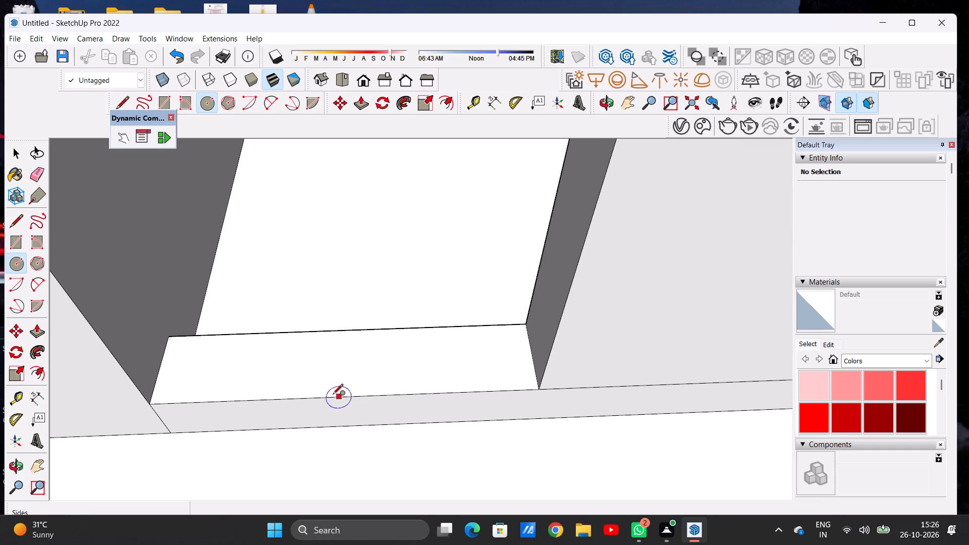
{"action": "left_click", "coordinate": [340, 362]}
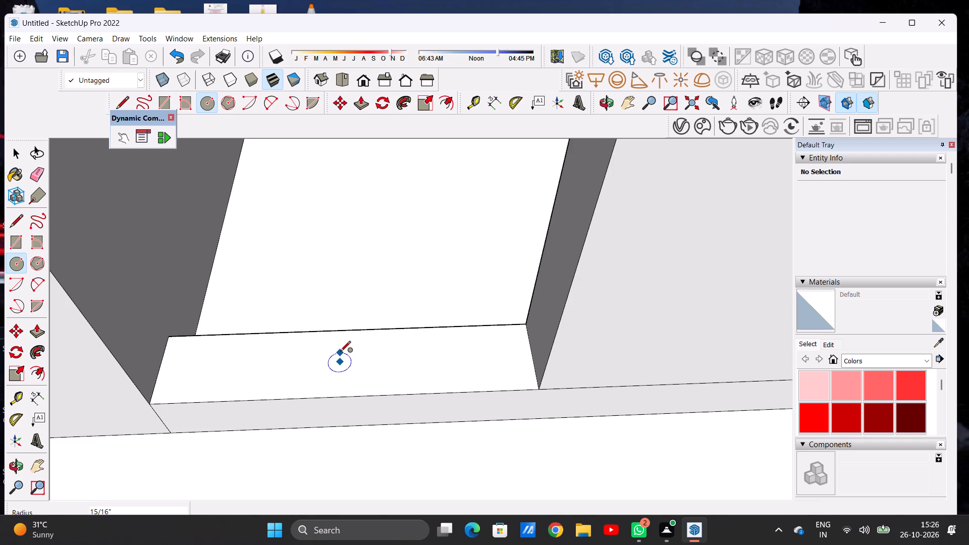
{"action": "left_click", "coordinate": [338, 353]}
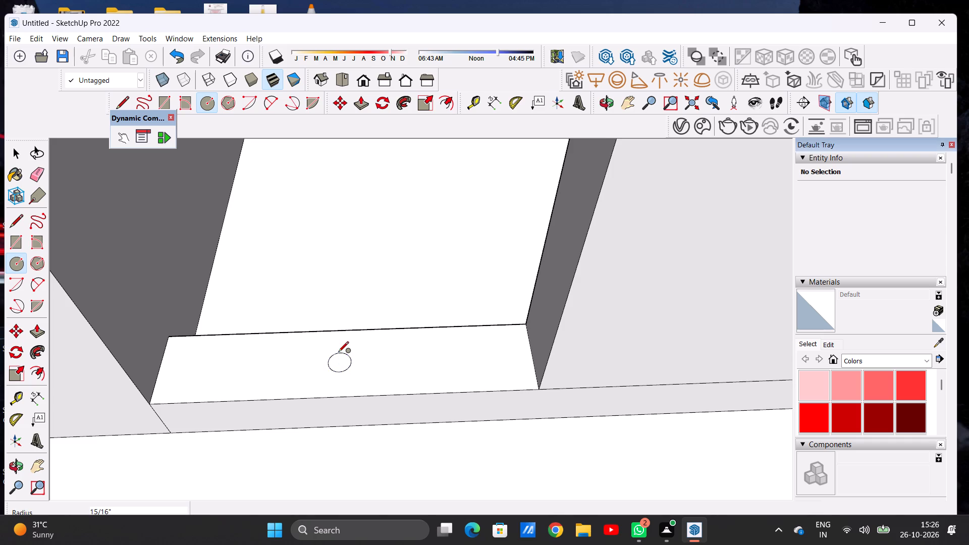
{"action": "key", "text": "space"}
{"action": "scroll", "coordinate": [314, 391], "scroll_direction": "down", "scroll_amount": 4}
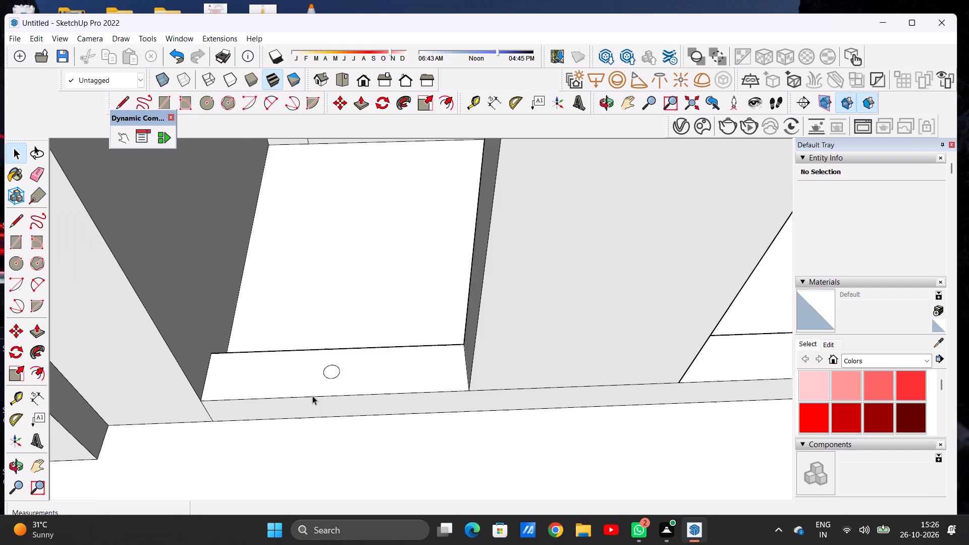
Copy the circle with its face about 5' along the low parapet onto the top of the pillar-side section.
{"action": "scroll", "coordinate": [325, 388], "scroll_direction": "down", "scroll_amount": 4}
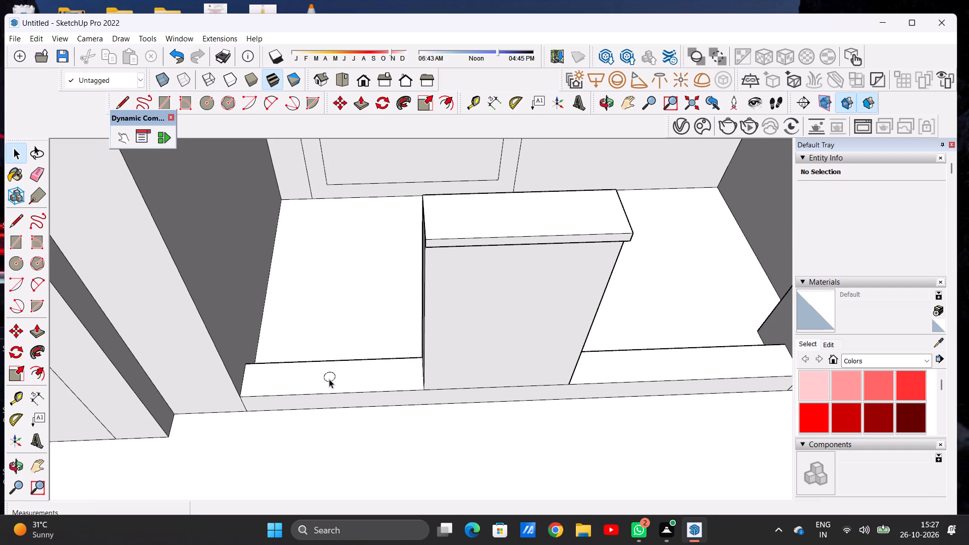
{"action": "scroll", "coordinate": [301, 375], "scroll_direction": "down", "scroll_amount": 4}
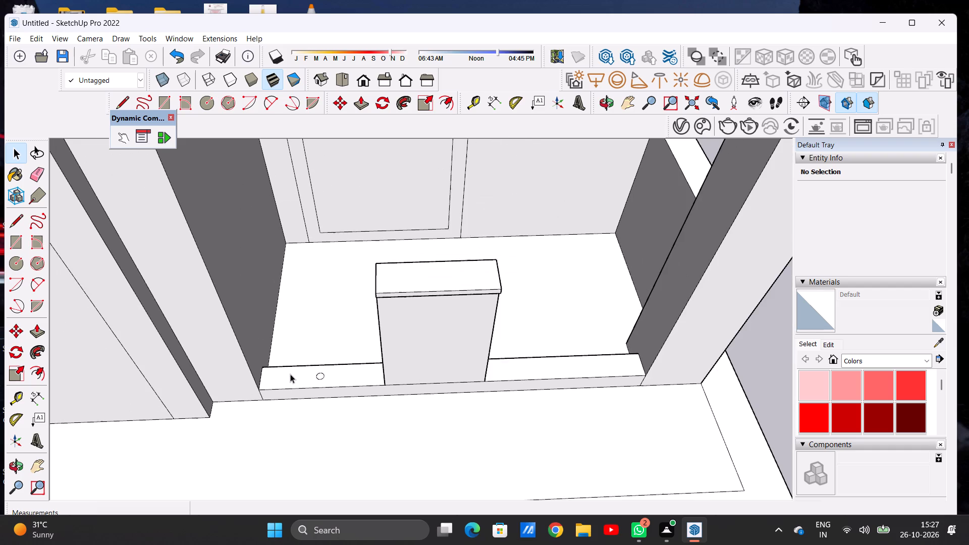
{"action": "scroll", "coordinate": [290, 374], "scroll_direction": "down", "scroll_amount": 1}
{"action": "scroll", "coordinate": [334, 378], "scroll_direction": "up", "scroll_amount": 7}
{"action": "scroll", "coordinate": [320, 376], "scroll_direction": "down", "scroll_amount": 1}
{"action": "scroll", "coordinate": [319, 376], "scroll_direction": "up", "scroll_amount": 6}
{"action": "double_click", "coordinate": [297, 375]}
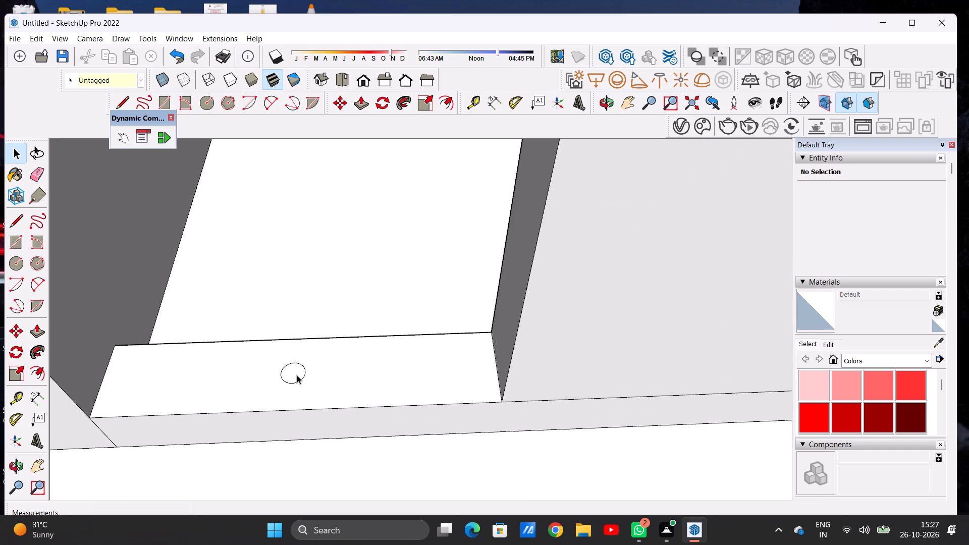
{"action": "key", "text": "m"}
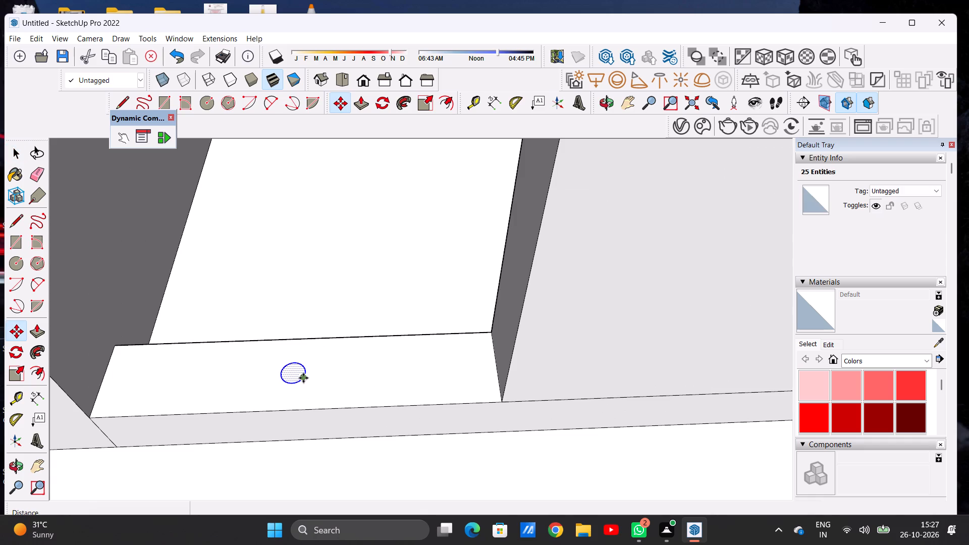
{"action": "left_click", "coordinate": [302, 374]}
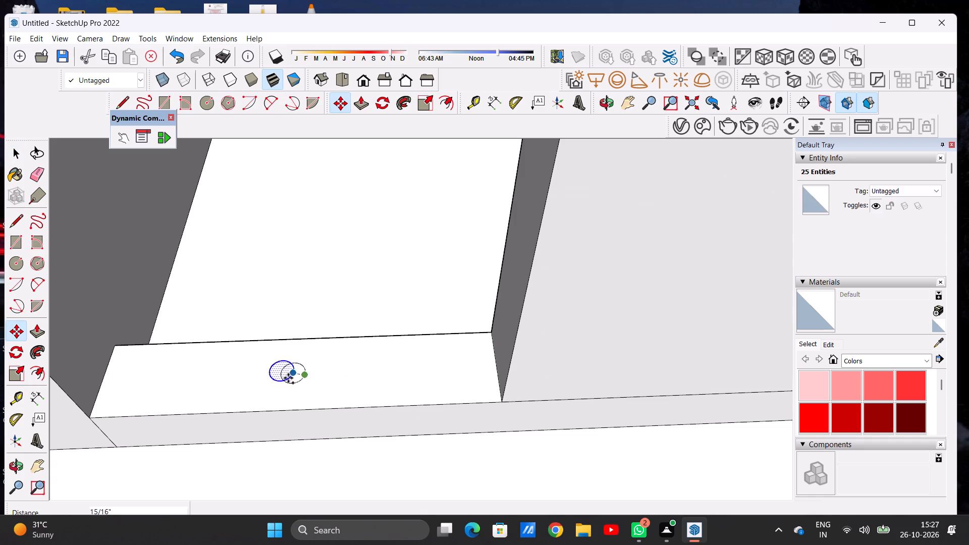
{"action": "scroll", "coordinate": [288, 378], "scroll_direction": "down", "scroll_amount": 14}
{"action": "scroll", "coordinate": [499, 367], "scroll_direction": "up", "scroll_amount": 1}
{"action": "scroll", "coordinate": [499, 367], "scroll_direction": "down", "scroll_amount": 1}
{"action": "scroll", "coordinate": [499, 367], "scroll_direction": "up", "scroll_amount": 7}
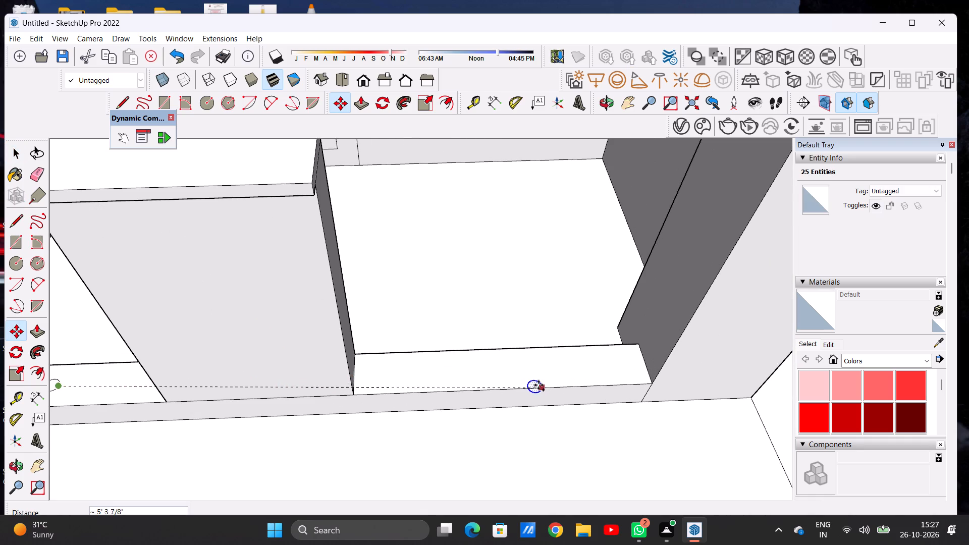
{"action": "left_click", "coordinate": [510, 372]}
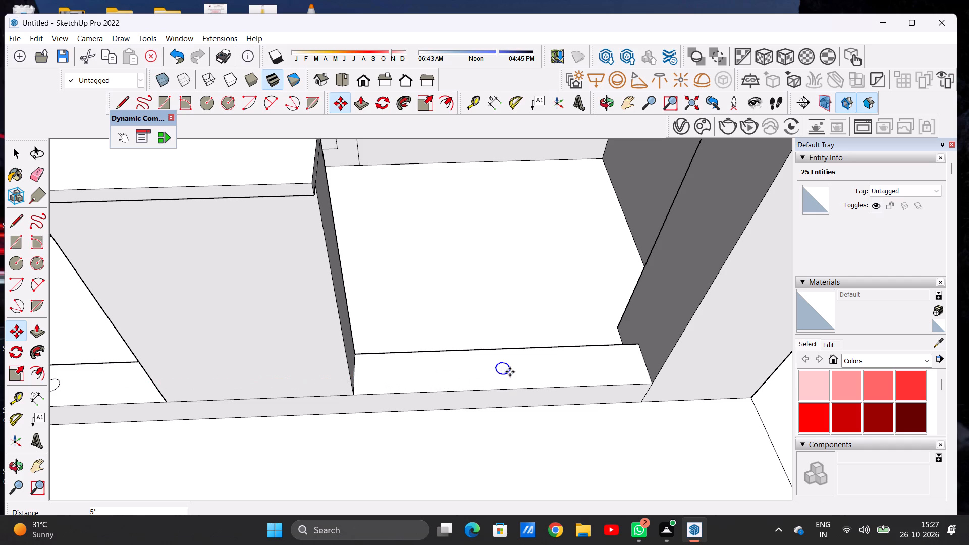
{"action": "key", "text": "space"}
{"action": "scroll", "coordinate": [489, 361], "scroll_direction": "down", "scroll_amount": 10}
{"action": "left_click", "coordinate": [680, 337]}
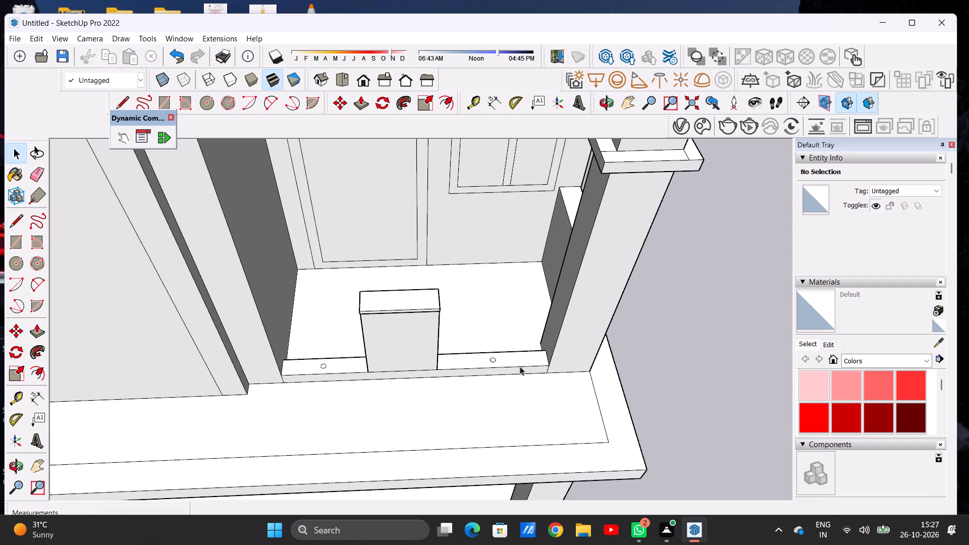
Examine the two circles on the low parapet beside the middle block, close up and from the terrace corner.
{"action": "scroll", "coordinate": [499, 367], "scroll_direction": "up", "scroll_amount": 11}
{"action": "scroll", "coordinate": [501, 372], "scroll_direction": "down", "scroll_amount": 11}
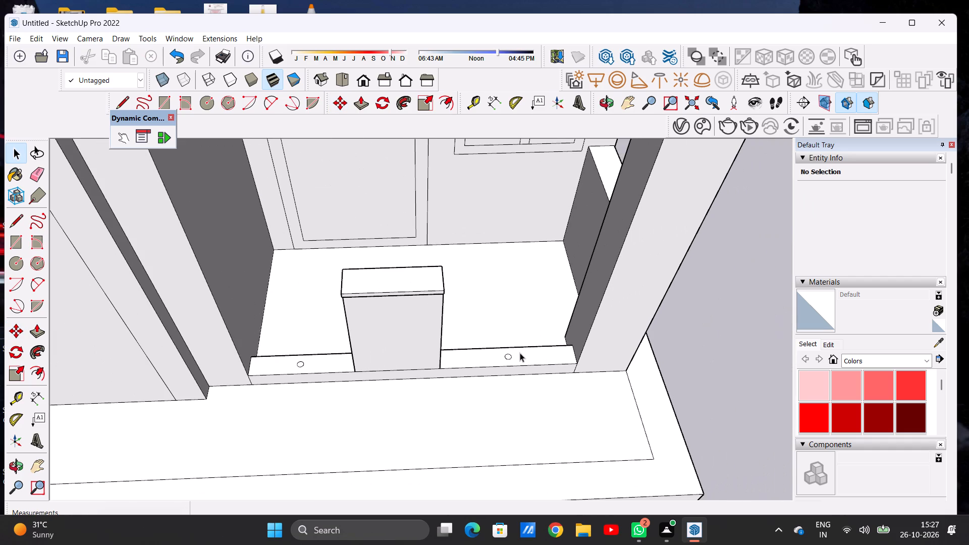
{"action": "scroll", "coordinate": [501, 332], "scroll_direction": "down", "scroll_amount": 2}
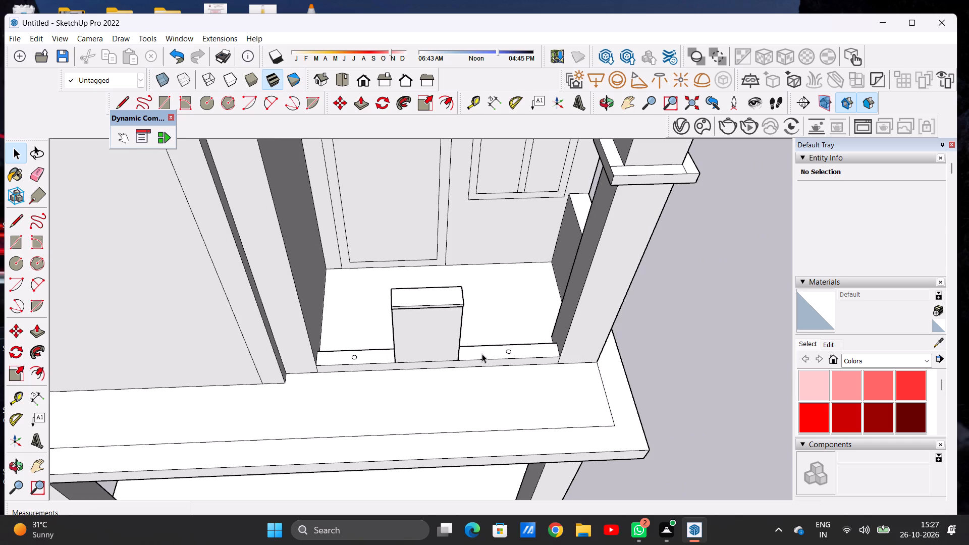
{"action": "scroll", "coordinate": [425, 353], "scroll_direction": "up", "scroll_amount": 3}
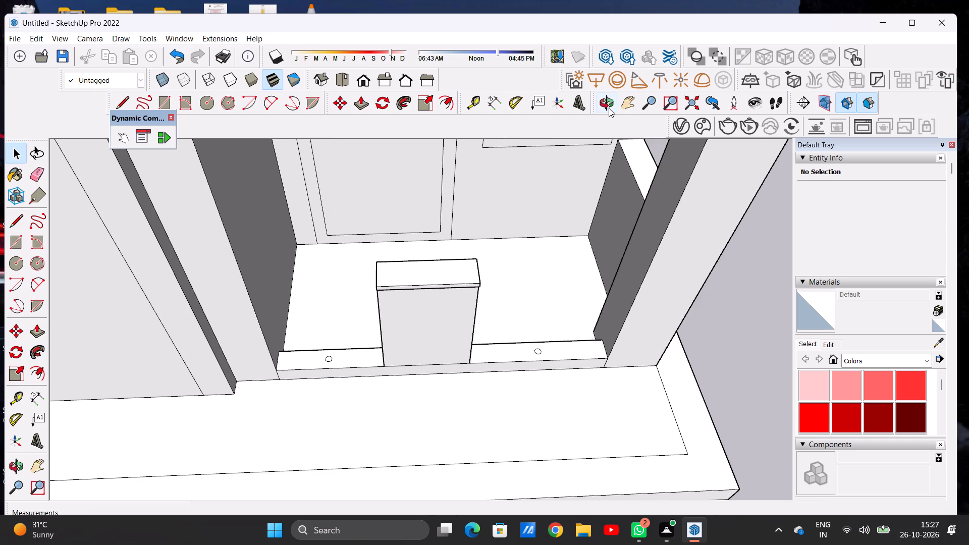
{"action": "left_click", "coordinate": [609, 108]}
{"action": "left_click_drag", "start_coordinate": [490, 362], "coordinate": [487, 251]}
{"action": "scroll", "coordinate": [450, 357], "scroll_direction": "down", "scroll_amount": 4}
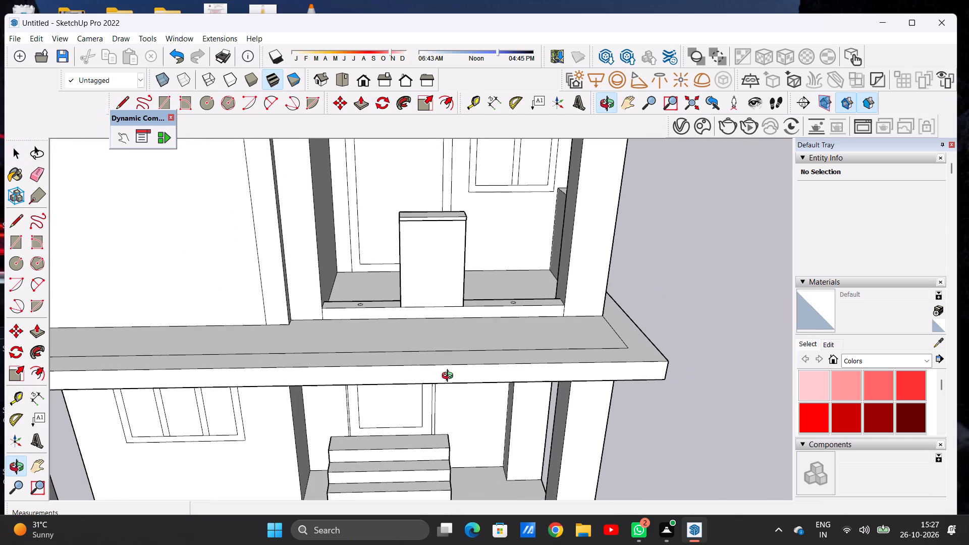
{"action": "scroll", "coordinate": [448, 338], "scroll_direction": "down", "scroll_amount": 6}
{"action": "scroll", "coordinate": [427, 282], "scroll_direction": "up", "scroll_amount": 8}
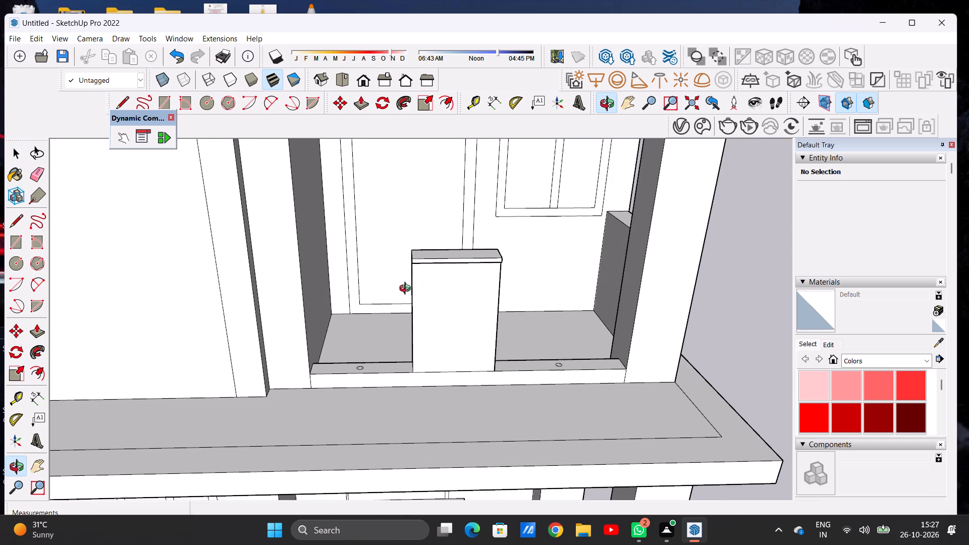
{"action": "scroll", "coordinate": [415, 285], "scroll_direction": "up", "scroll_amount": 3}
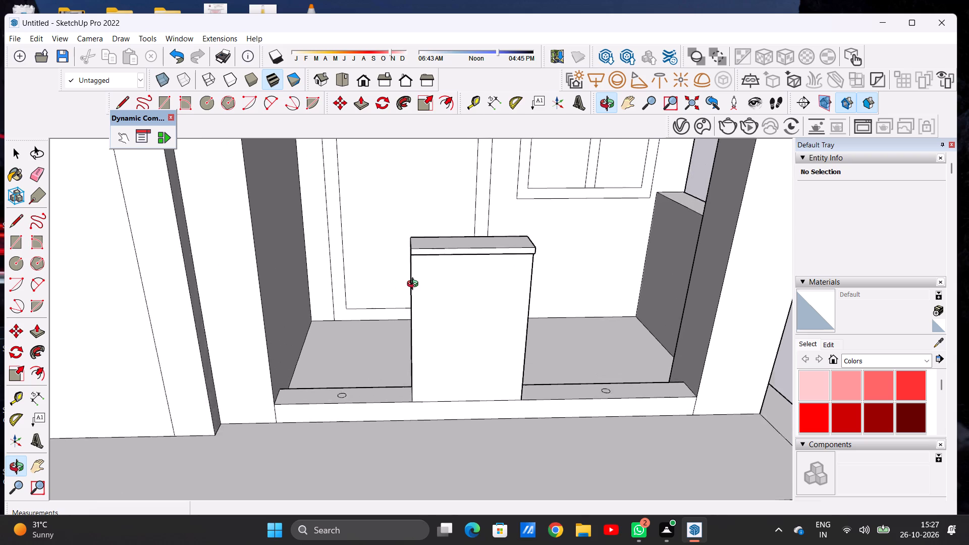
{"action": "scroll", "coordinate": [415, 285], "scroll_direction": "up", "scroll_amount": 2}
{"action": "scroll", "coordinate": [384, 318], "scroll_direction": "down", "scroll_amount": 5}
{"action": "left_click_drag", "start_coordinate": [407, 336], "coordinate": [386, 334]}
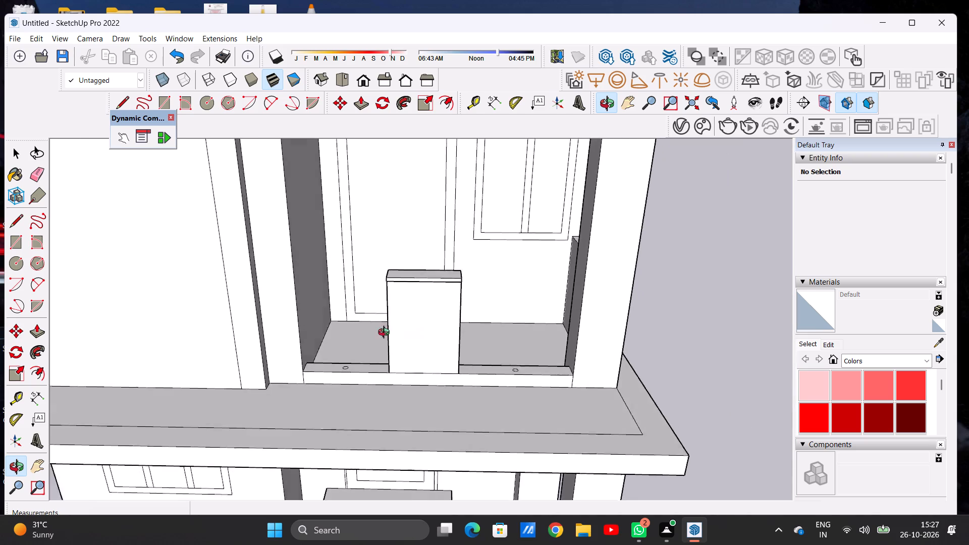
{"action": "left_click_drag", "start_coordinate": [386, 334], "coordinate": [312, 368]}
{"action": "scroll", "coordinate": [316, 367], "scroll_direction": "up", "scroll_amount": 2}
{"action": "scroll", "coordinate": [316, 367], "scroll_direction": "down", "scroll_amount": 1}
{"action": "scroll", "coordinate": [316, 367], "scroll_direction": "up", "scroll_amount": 4}
{"action": "left_click_drag", "start_coordinate": [299, 376], "coordinate": [369, 394]}
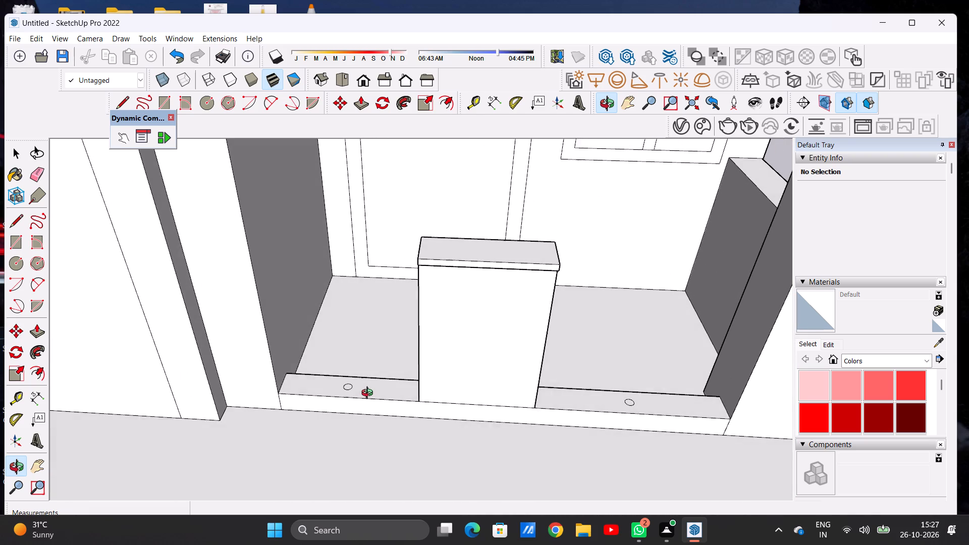
{"action": "left_click_drag", "start_coordinate": [369, 394], "coordinate": [372, 395]}
{"action": "scroll", "coordinate": [362, 378], "scroll_direction": "up", "scroll_amount": 2}
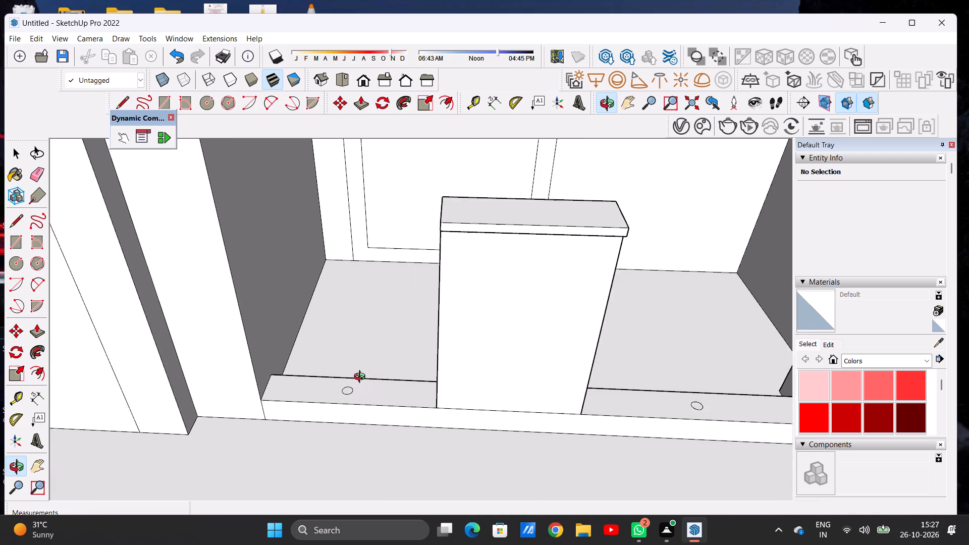
{"action": "scroll", "coordinate": [362, 378], "scroll_direction": "up", "scroll_amount": 1}
{"action": "scroll", "coordinate": [362, 378], "scroll_direction": "down", "scroll_amount": 5}
{"action": "left_click_drag", "start_coordinate": [410, 372], "coordinate": [283, 411]}
{"action": "scroll", "coordinate": [416, 403], "scroll_direction": "down", "scroll_amount": 6}
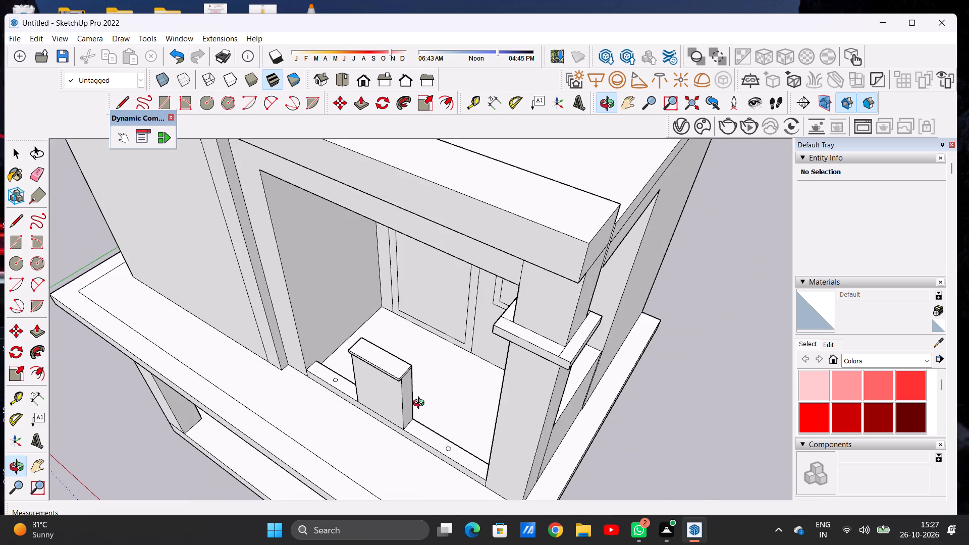
Examine the capped middle block, its wall-facing side and the two parapet circles from the front and at a low angle.
{"action": "scroll", "coordinate": [355, 369], "scroll_direction": "up", "scroll_amount": 5}
{"action": "left_click_drag", "start_coordinate": [343, 398], "coordinate": [452, 383]}
{"action": "left_click_drag", "start_coordinate": [453, 393], "coordinate": [453, 392]}
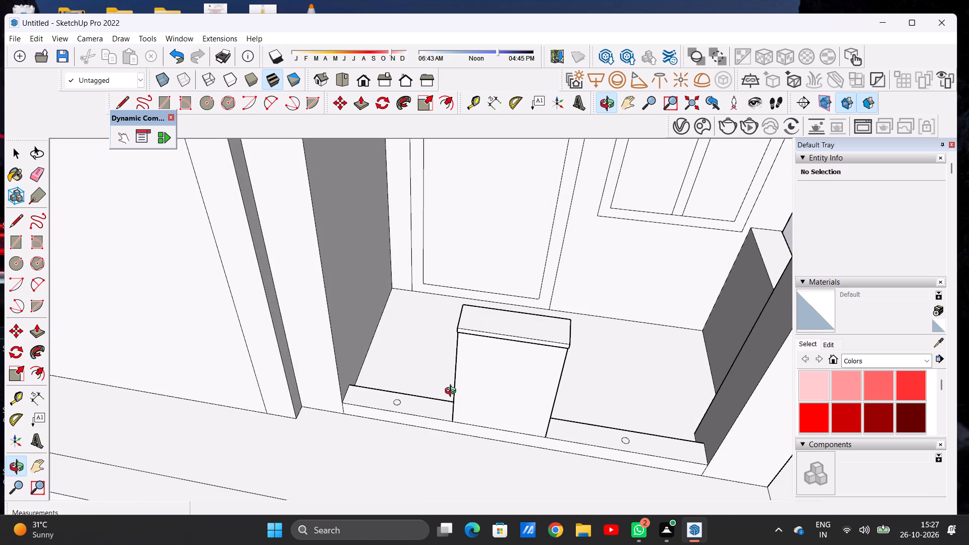
{"action": "left_click_drag", "start_coordinate": [453, 392], "coordinate": [378, 339]}
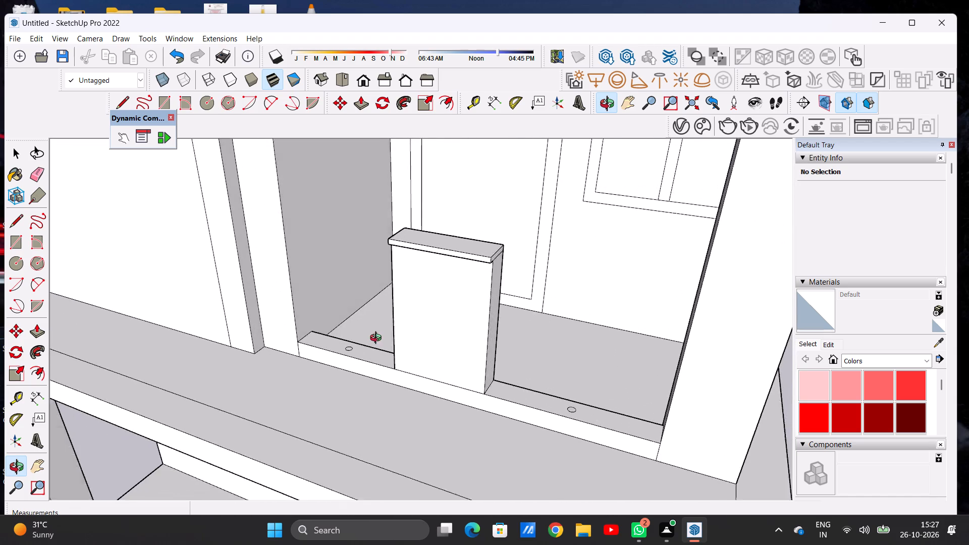
{"action": "left_click_drag", "start_coordinate": [378, 339], "coordinate": [534, 329]}
{"action": "left_click_drag", "start_coordinate": [503, 336], "coordinate": [570, 316]}
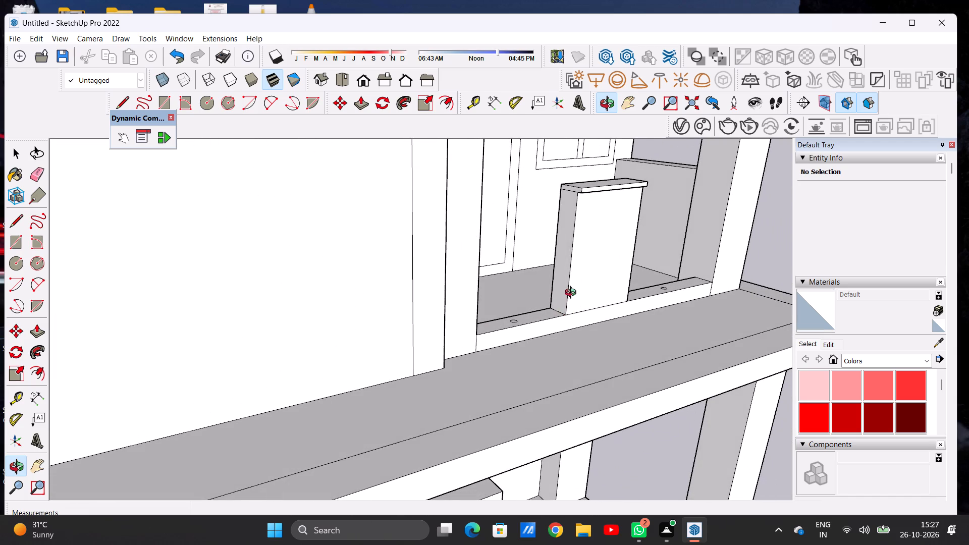
{"action": "scroll", "coordinate": [571, 190], "scroll_direction": "up", "scroll_amount": 4}
{"action": "scroll", "coordinate": [572, 191], "scroll_direction": "down", "scroll_amount": 7}
{"action": "scroll", "coordinate": [568, 228], "scroll_direction": "up", "scroll_amount": 5}
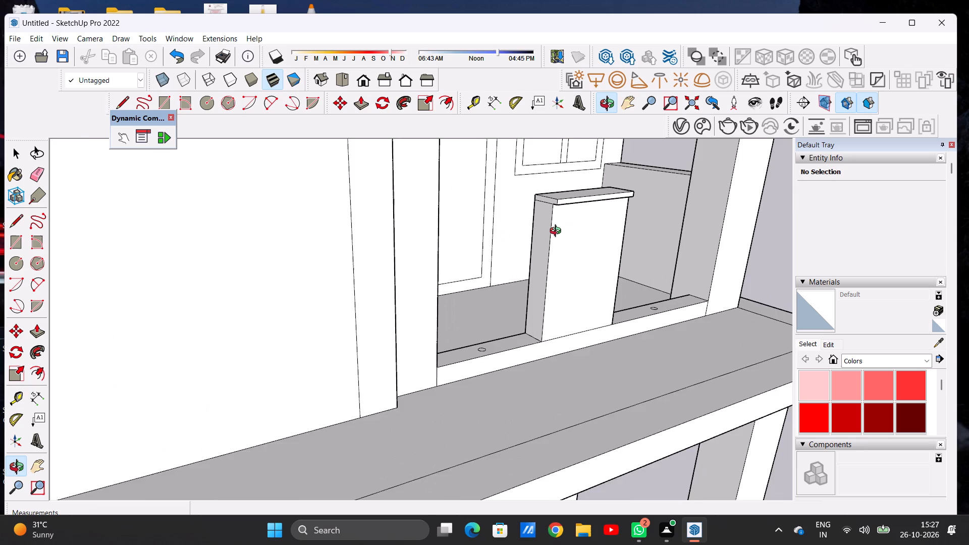
{"action": "scroll", "coordinate": [558, 232], "scroll_direction": "up", "scroll_amount": 3}
{"action": "left_click_drag", "start_coordinate": [500, 313], "coordinate": [571, 293]}
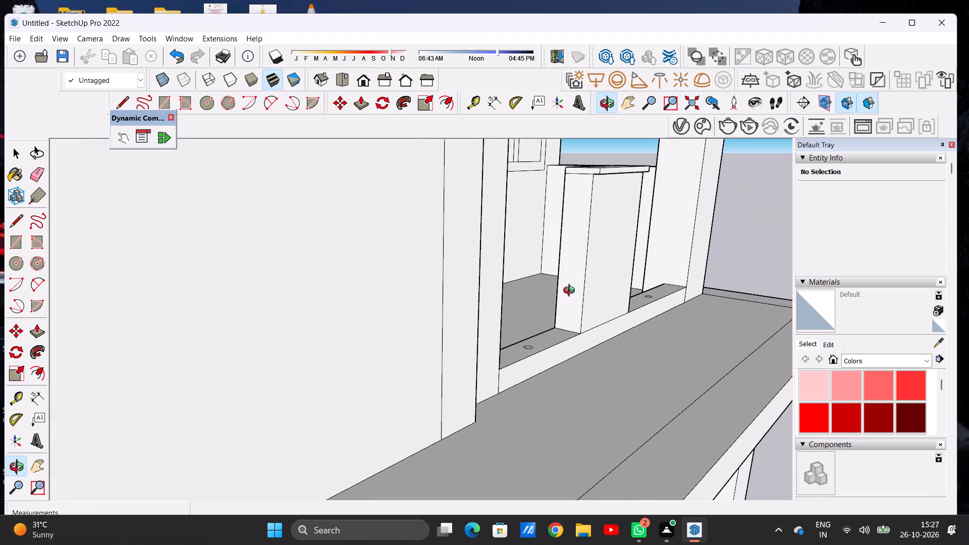
{"action": "scroll", "coordinate": [577, 310], "scroll_direction": "up", "scroll_amount": 1}
{"action": "scroll", "coordinate": [534, 335], "scroll_direction": "down", "scroll_amount": 3}
{"action": "scroll", "coordinate": [581, 277], "scroll_direction": "up", "scroll_amount": 3}
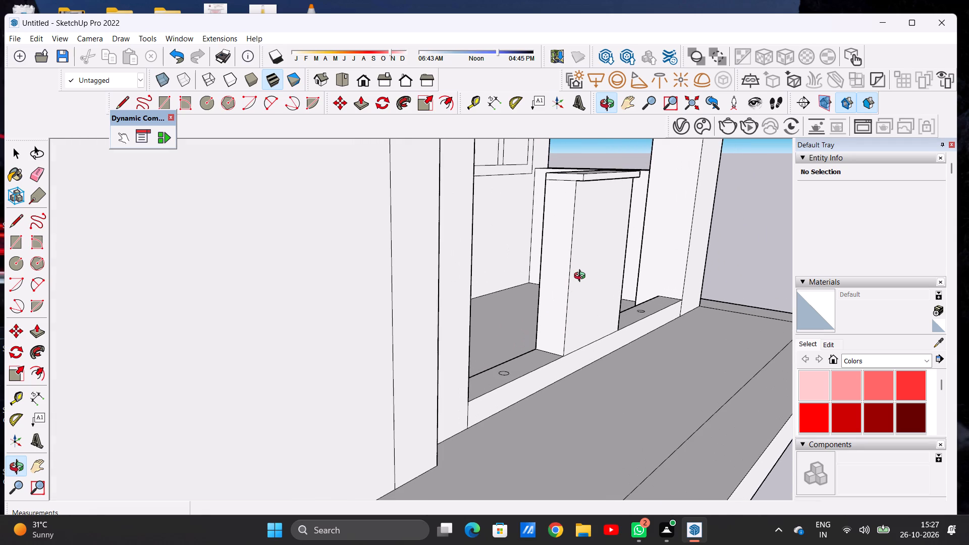
Draw a small circle, about 1.2 sq in in area, near the bottom of the middle block's wall-facing side.
{"action": "key", "text": "space"}
{"action": "key", "text": "c"}
{"action": "scroll", "coordinate": [543, 338], "scroll_direction": "up", "scroll_amount": 9}
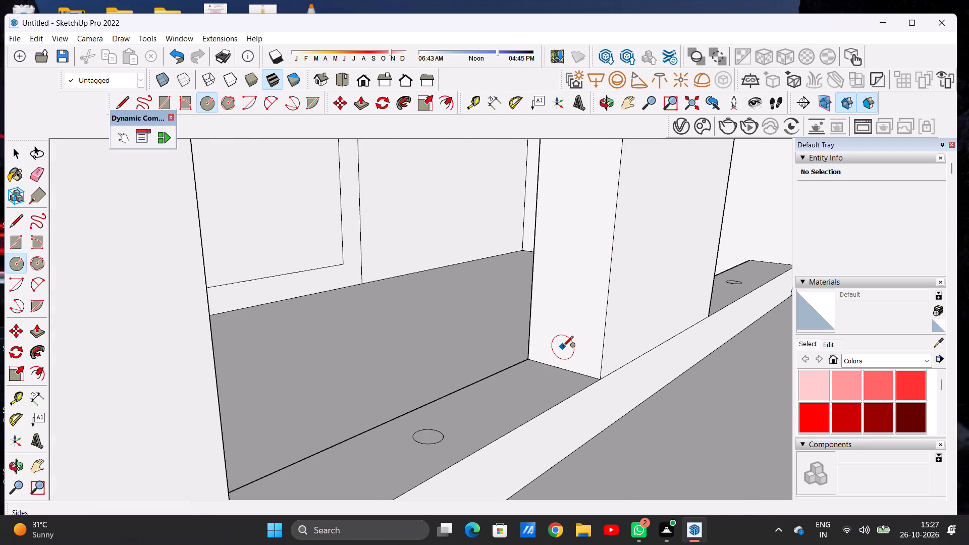
{"action": "left_click", "coordinate": [563, 347]}
{"action": "scroll", "coordinate": [564, 338], "scroll_direction": "up", "scroll_amount": 3}
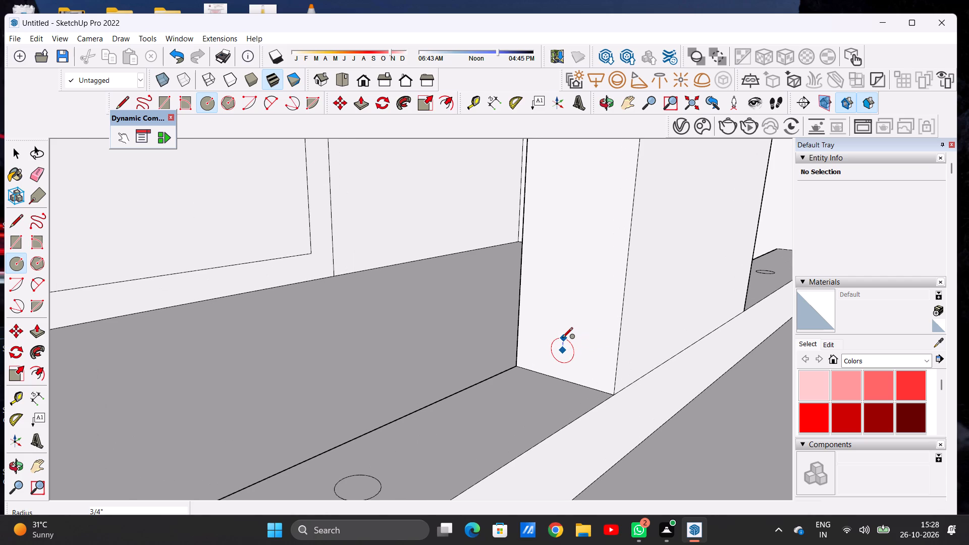
{"action": "left_click", "coordinate": [562, 340]}
{"action": "key", "text": "space"}
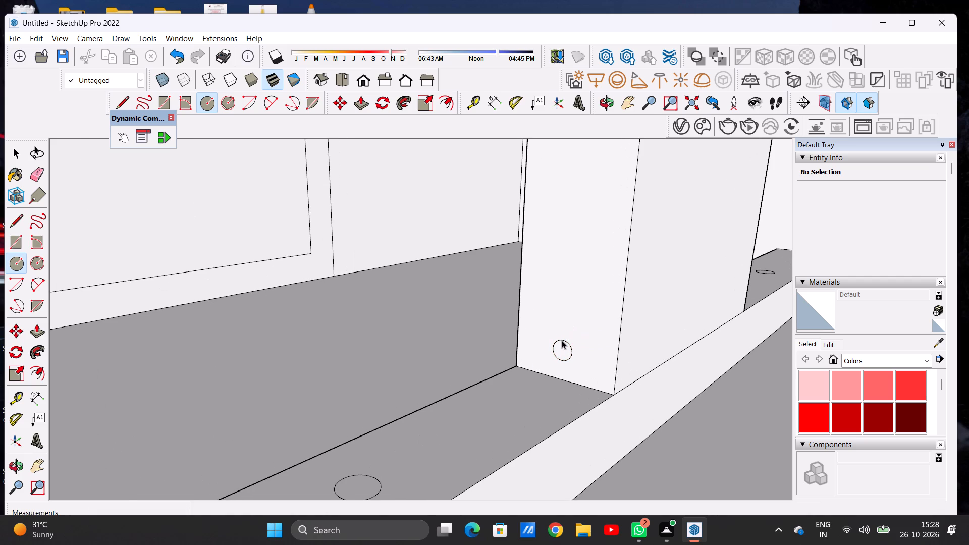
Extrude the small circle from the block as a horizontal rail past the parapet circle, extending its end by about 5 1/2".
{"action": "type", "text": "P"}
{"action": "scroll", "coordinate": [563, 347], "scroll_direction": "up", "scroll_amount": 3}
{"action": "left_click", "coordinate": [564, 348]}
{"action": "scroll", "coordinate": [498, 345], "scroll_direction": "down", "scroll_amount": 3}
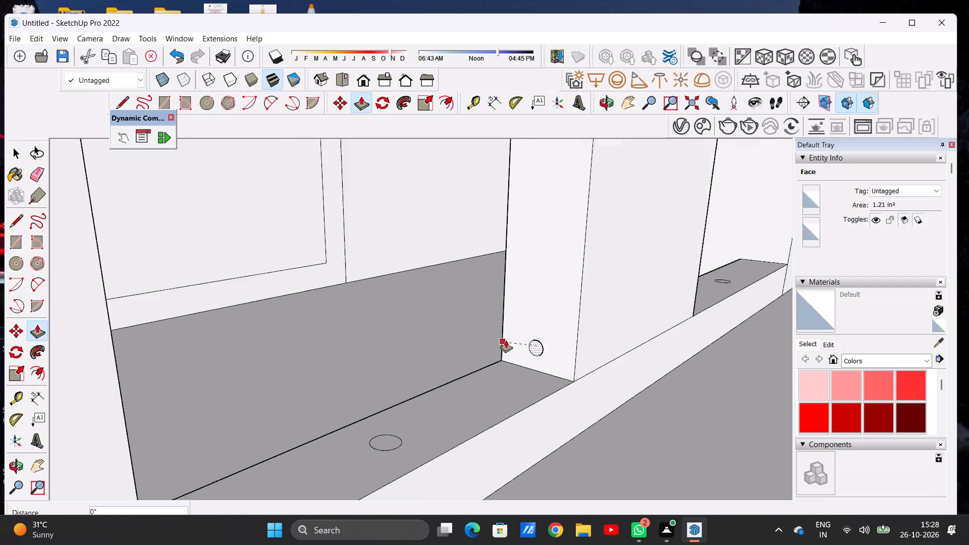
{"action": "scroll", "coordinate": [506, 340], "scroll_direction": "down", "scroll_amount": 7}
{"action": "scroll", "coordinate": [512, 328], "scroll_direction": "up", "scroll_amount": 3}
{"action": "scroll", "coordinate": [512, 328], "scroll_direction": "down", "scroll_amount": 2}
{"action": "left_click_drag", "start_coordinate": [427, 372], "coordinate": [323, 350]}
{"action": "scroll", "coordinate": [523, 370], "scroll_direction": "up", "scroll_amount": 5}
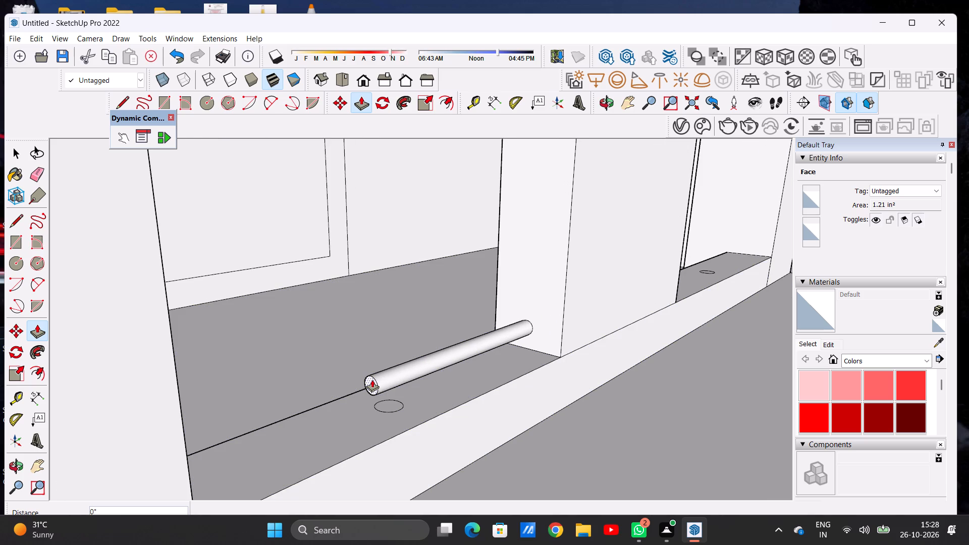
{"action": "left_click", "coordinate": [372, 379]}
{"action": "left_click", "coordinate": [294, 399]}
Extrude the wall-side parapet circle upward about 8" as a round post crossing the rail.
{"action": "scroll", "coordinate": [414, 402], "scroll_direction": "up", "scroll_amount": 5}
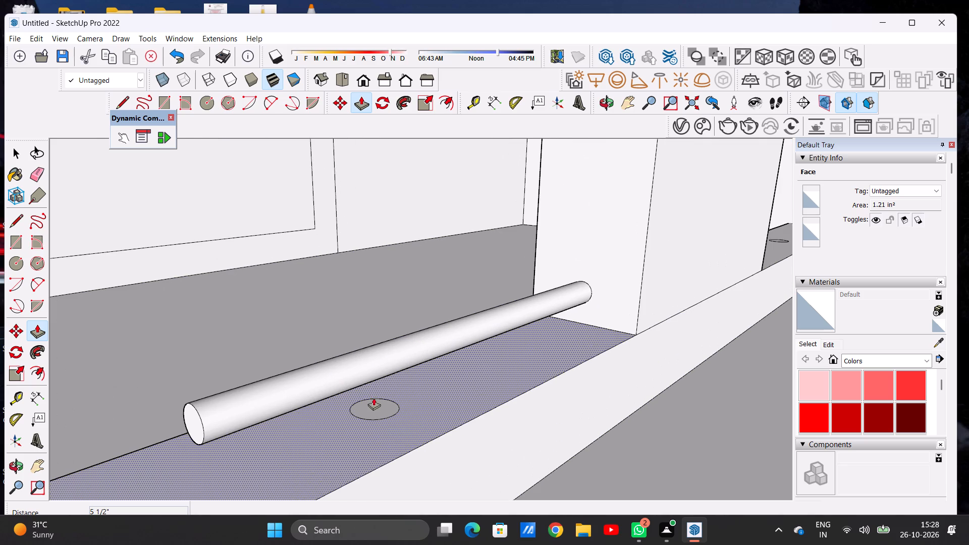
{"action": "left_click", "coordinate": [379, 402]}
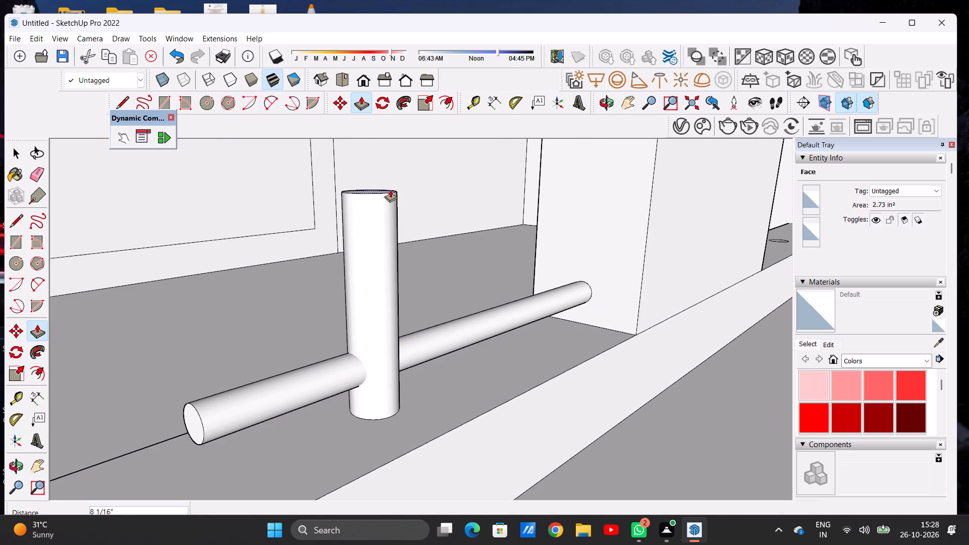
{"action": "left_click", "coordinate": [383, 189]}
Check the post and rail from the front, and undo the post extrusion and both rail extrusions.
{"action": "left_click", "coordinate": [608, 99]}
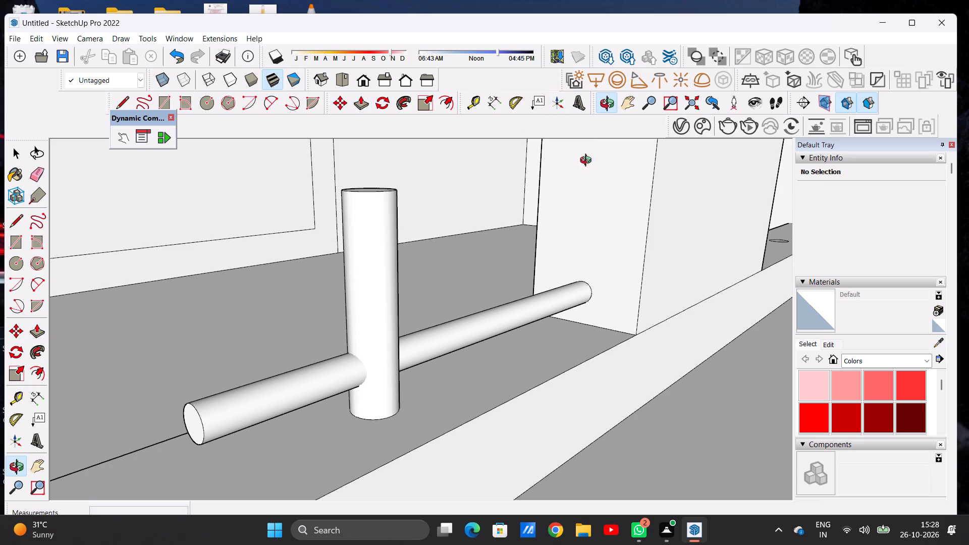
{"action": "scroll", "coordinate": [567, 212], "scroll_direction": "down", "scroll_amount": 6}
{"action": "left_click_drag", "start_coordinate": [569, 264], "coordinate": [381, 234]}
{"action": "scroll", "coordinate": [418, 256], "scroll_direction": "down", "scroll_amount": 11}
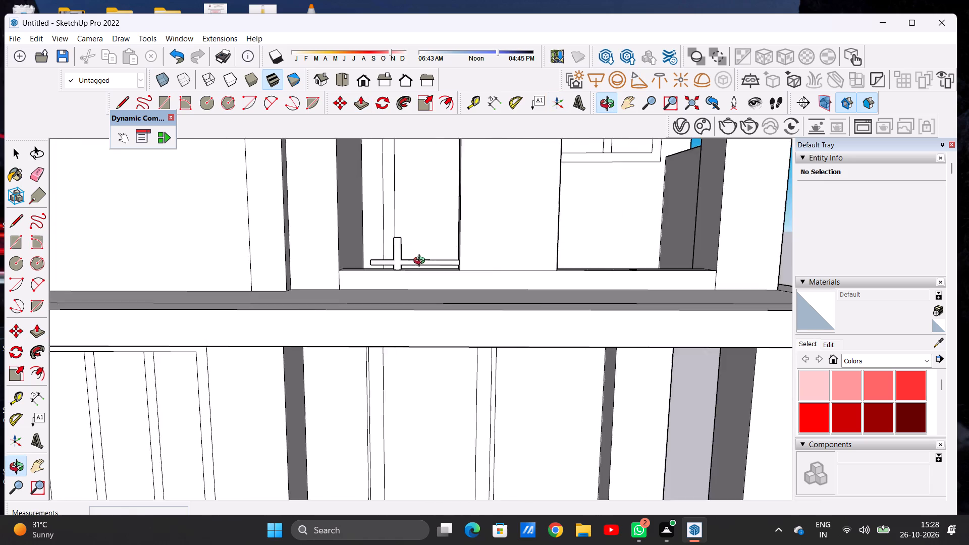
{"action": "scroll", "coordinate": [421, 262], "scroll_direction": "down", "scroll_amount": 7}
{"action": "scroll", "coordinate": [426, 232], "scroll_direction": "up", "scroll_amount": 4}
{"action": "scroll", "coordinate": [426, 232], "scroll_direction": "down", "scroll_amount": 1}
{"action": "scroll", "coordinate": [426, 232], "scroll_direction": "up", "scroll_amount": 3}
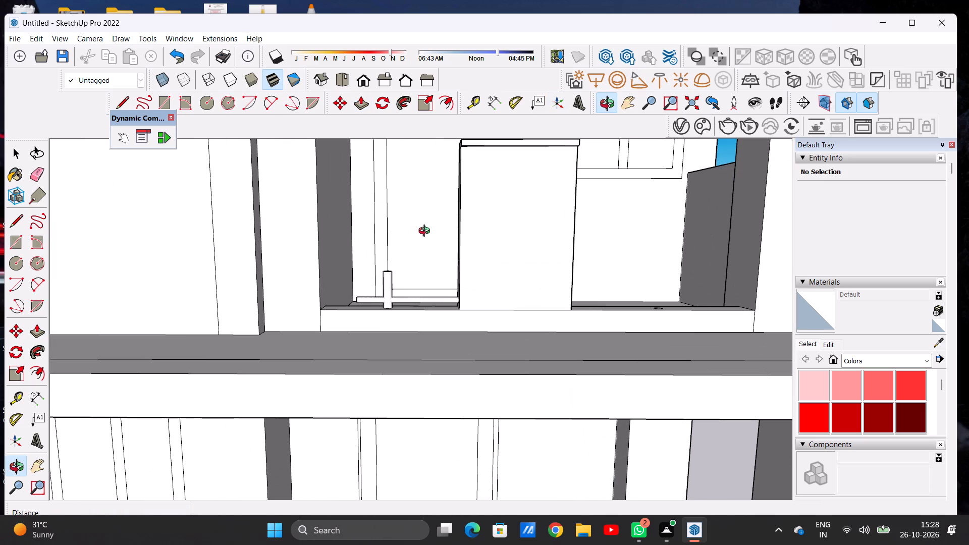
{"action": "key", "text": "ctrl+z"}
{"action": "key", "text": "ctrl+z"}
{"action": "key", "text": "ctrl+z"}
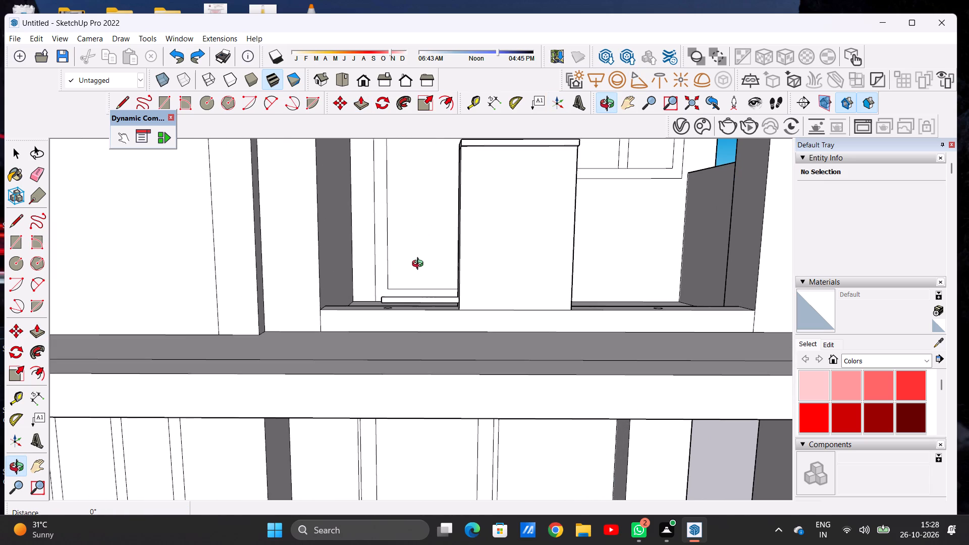
Copy the small circle with its face about 2' 3" straight up the middle block's wall-facing side, below the cap.
{"action": "left_click_drag", "start_coordinate": [401, 290], "coordinate": [560, 298]}
{"action": "scroll", "coordinate": [401, 263], "scroll_direction": "down", "scroll_amount": 7}
{"action": "scroll", "coordinate": [489, 243], "scroll_direction": "up", "scroll_amount": 9}
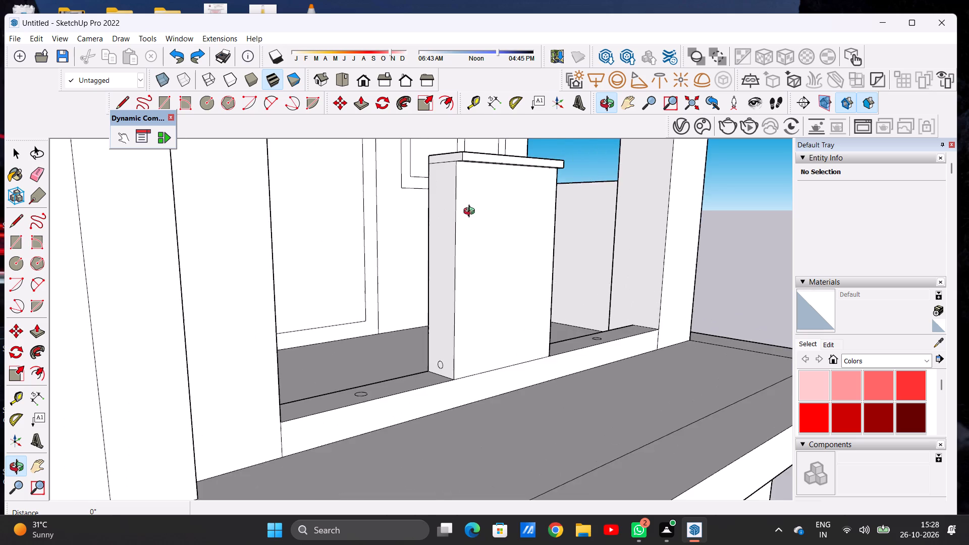
{"action": "scroll", "coordinate": [451, 263], "scroll_direction": "down", "scroll_amount": 7}
{"action": "left_click_drag", "start_coordinate": [458, 285], "coordinate": [462, 325]}
{"action": "scroll", "coordinate": [456, 335], "scroll_direction": "up", "scroll_amount": 11}
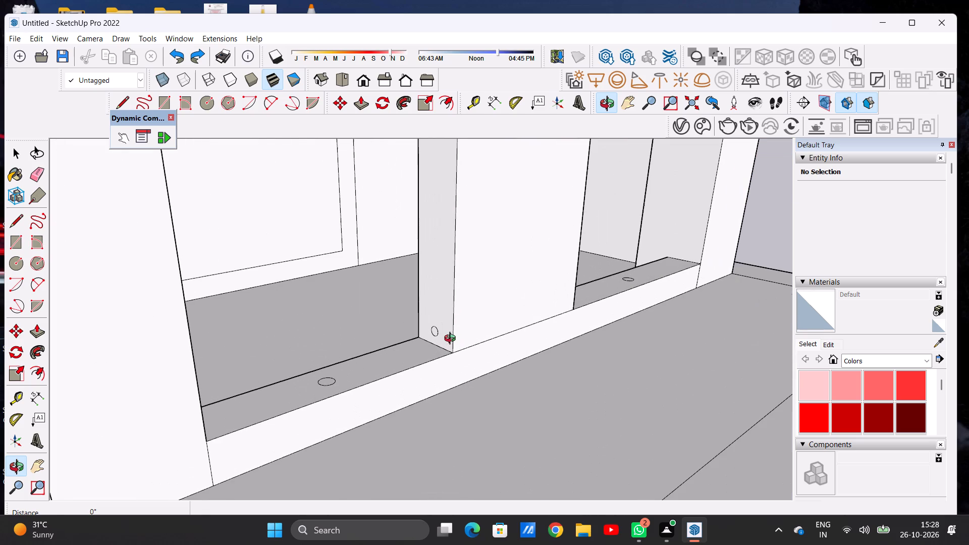
{"action": "key", "text": "space"}
{"action": "scroll", "coordinate": [442, 345], "scroll_direction": "up", "scroll_amount": 6}
{"action": "double_click", "coordinate": [427, 321]}
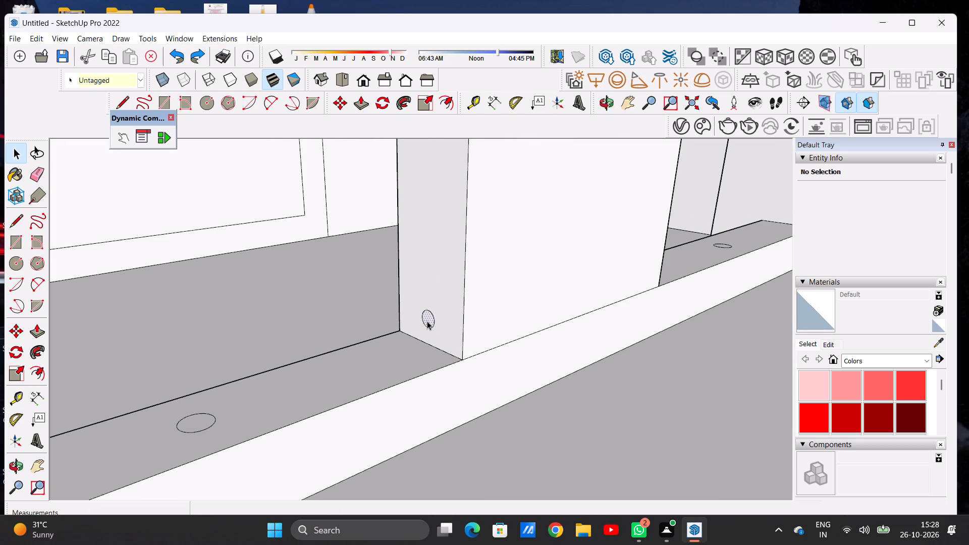
{"action": "key", "text": "m"}
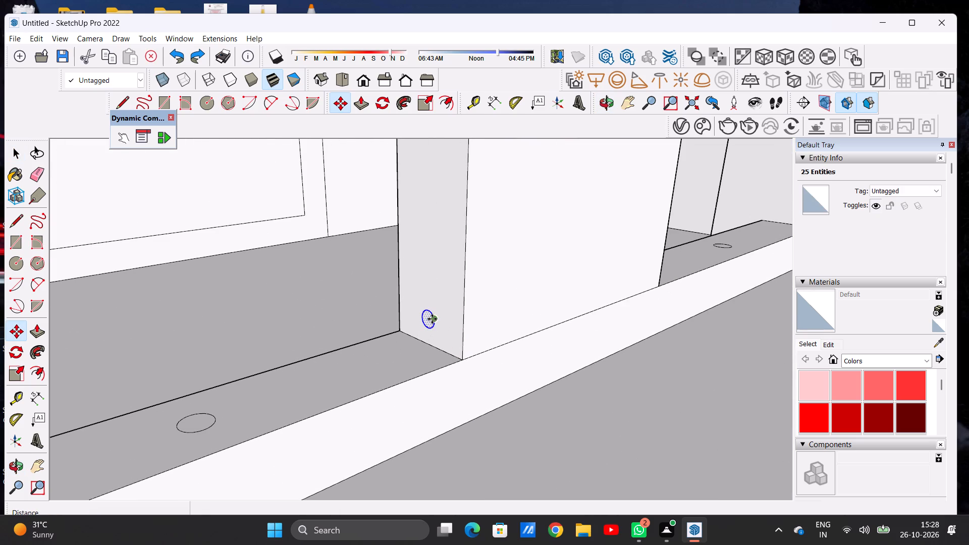
{"action": "left_click", "coordinate": [432, 319]}
{"action": "scroll", "coordinate": [420, 311], "scroll_direction": "down", "scroll_amount": 9}
{"action": "scroll", "coordinate": [416, 321], "scroll_direction": "up", "scroll_amount": 1}
{"action": "scroll", "coordinate": [416, 321], "scroll_direction": "down", "scroll_amount": 2}
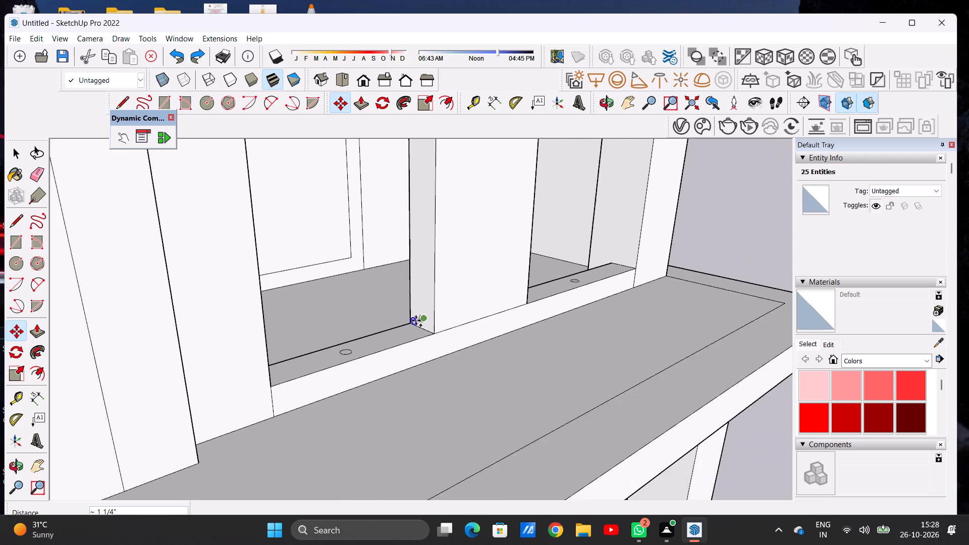
{"action": "scroll", "coordinate": [416, 320], "scroll_direction": "down", "scroll_amount": 5}
{"action": "scroll", "coordinate": [427, 233], "scroll_direction": "up", "scroll_amount": 10}
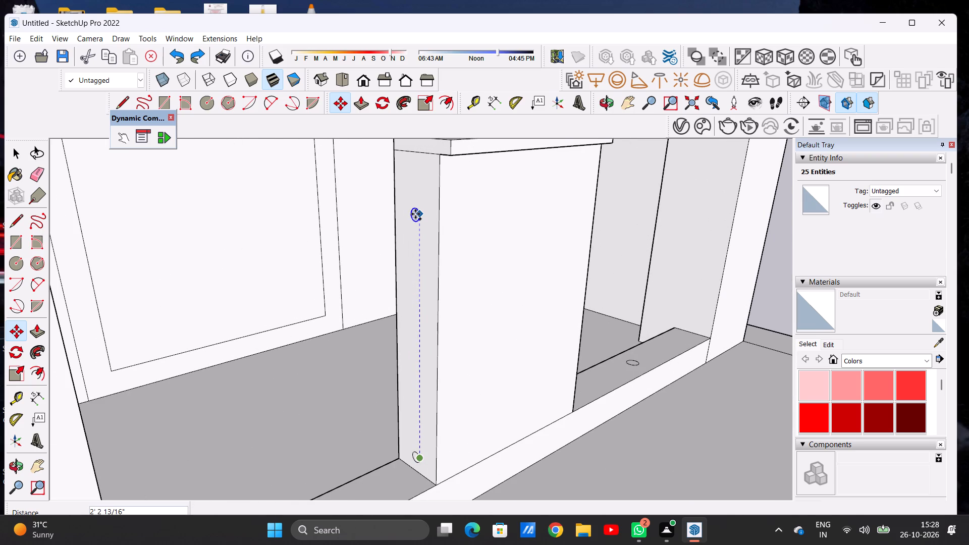
{"action": "left_click", "coordinate": [414, 213]}
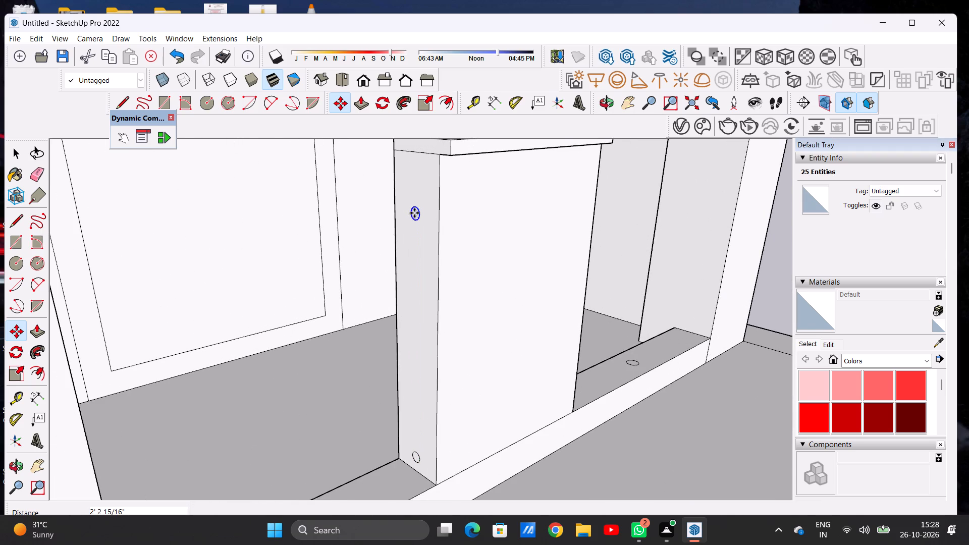
Add six more copies of the circle between the bottom and top ones, making a roughly evenly spaced vertical column of eight.
{"action": "left_click", "coordinate": [414, 213]}
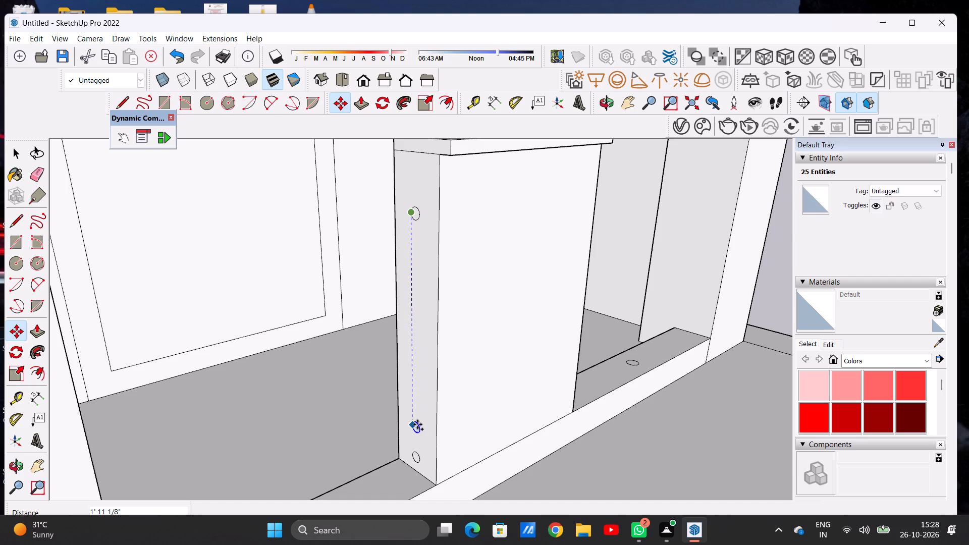
{"action": "left_click", "coordinate": [417, 424]}
{"action": "left_click", "coordinate": [417, 424]}
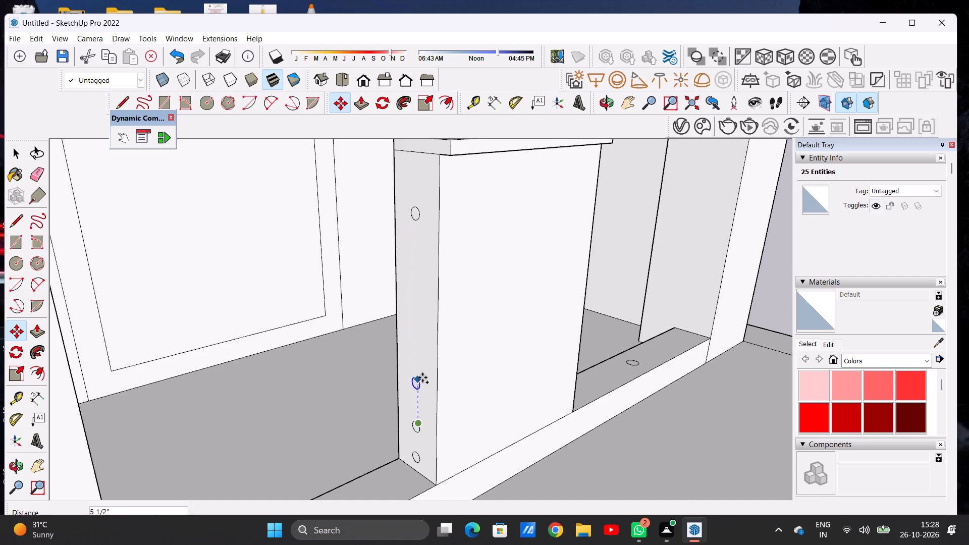
{"action": "left_click", "coordinate": [420, 244]}
{"action": "left_click", "coordinate": [420, 244]}
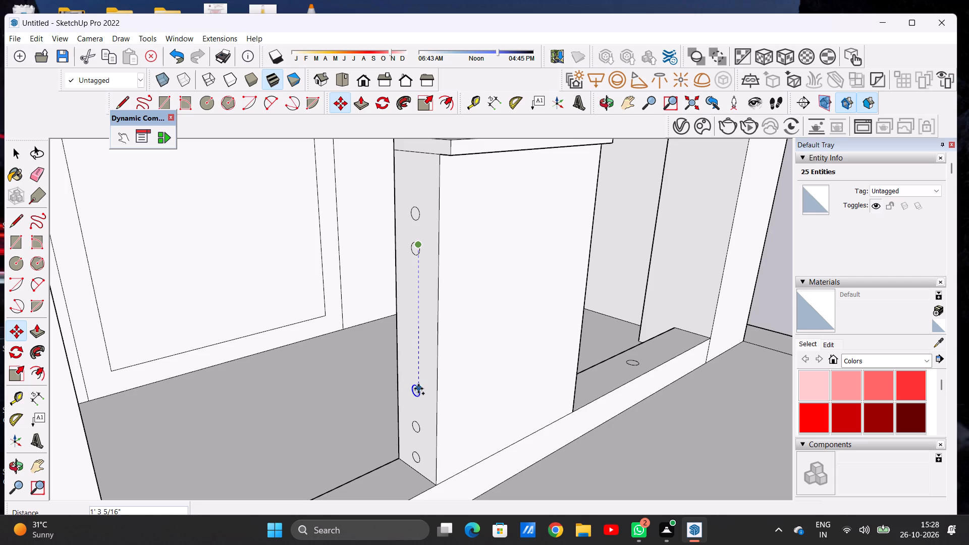
{"action": "left_click", "coordinate": [418, 389]}
{"action": "left_click", "coordinate": [418, 389]}
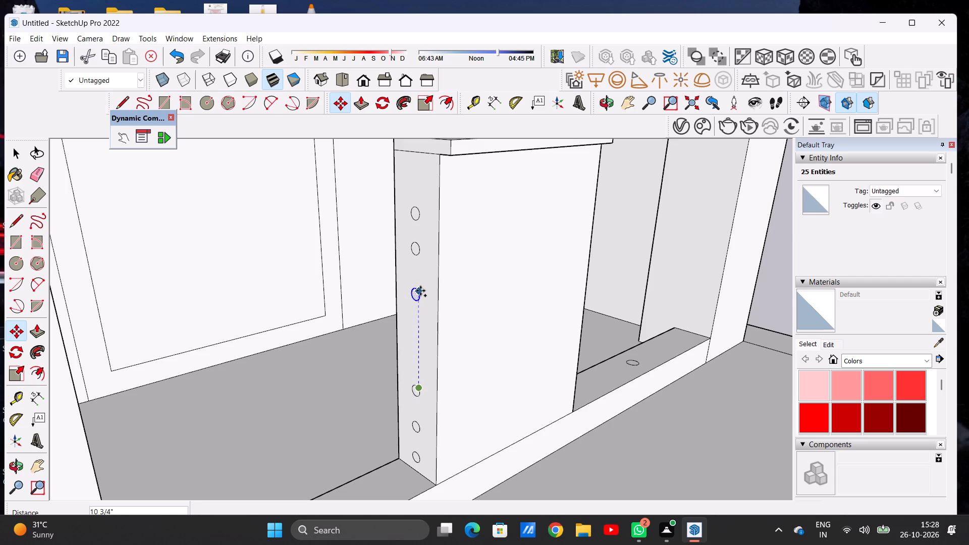
{"action": "left_click", "coordinate": [420, 280]}
{"action": "left_click", "coordinate": [420, 280]}
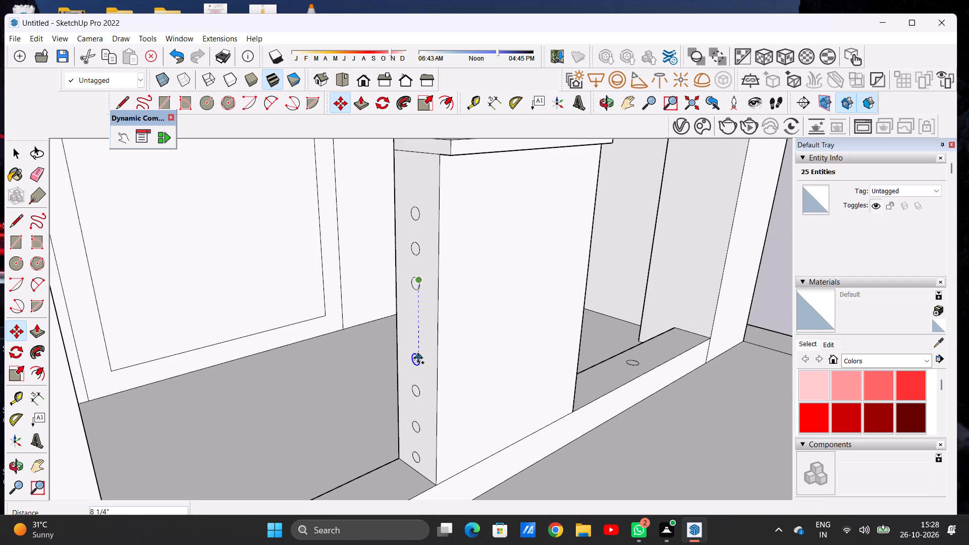
{"action": "left_click", "coordinate": [418, 358]}
{"action": "left_click", "coordinate": [418, 358]}
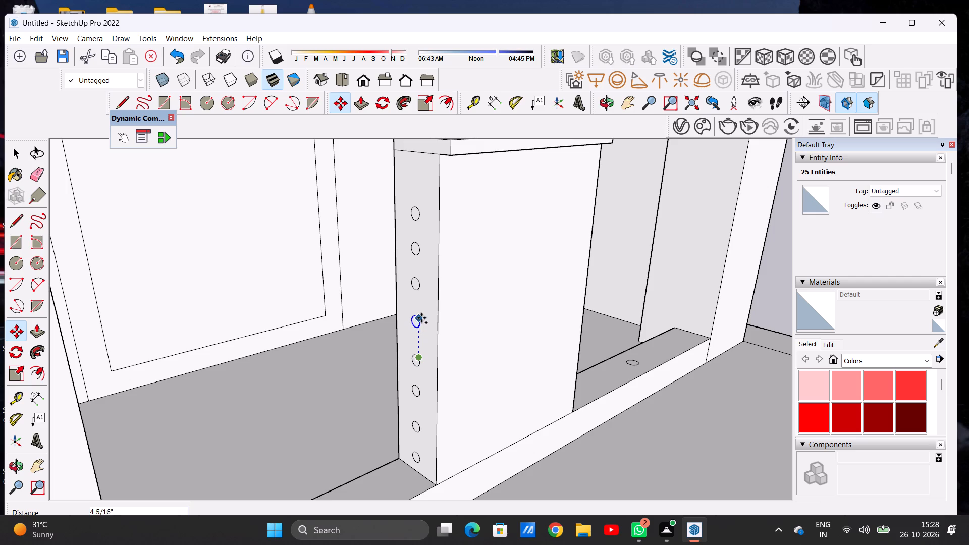
{"action": "left_click", "coordinate": [422, 316]}
{"action": "key", "text": "space"}
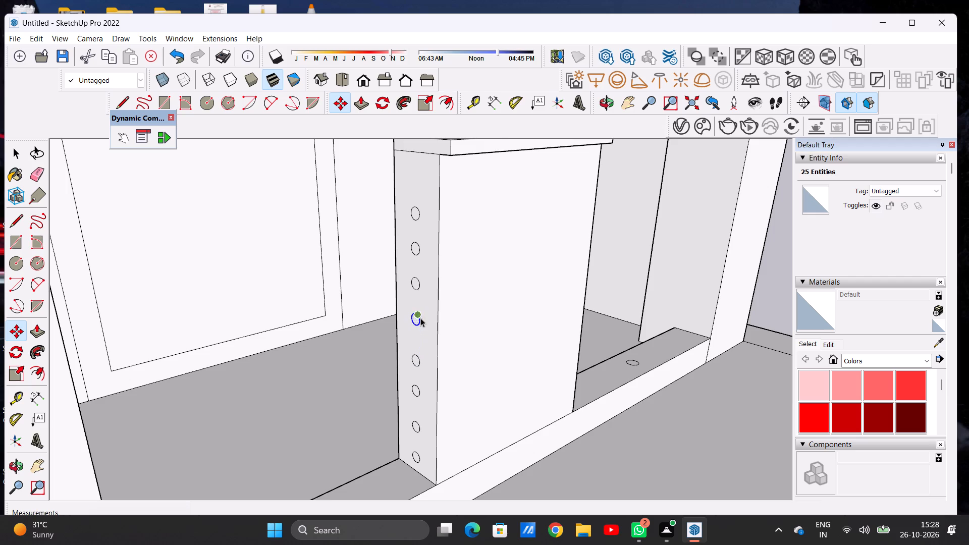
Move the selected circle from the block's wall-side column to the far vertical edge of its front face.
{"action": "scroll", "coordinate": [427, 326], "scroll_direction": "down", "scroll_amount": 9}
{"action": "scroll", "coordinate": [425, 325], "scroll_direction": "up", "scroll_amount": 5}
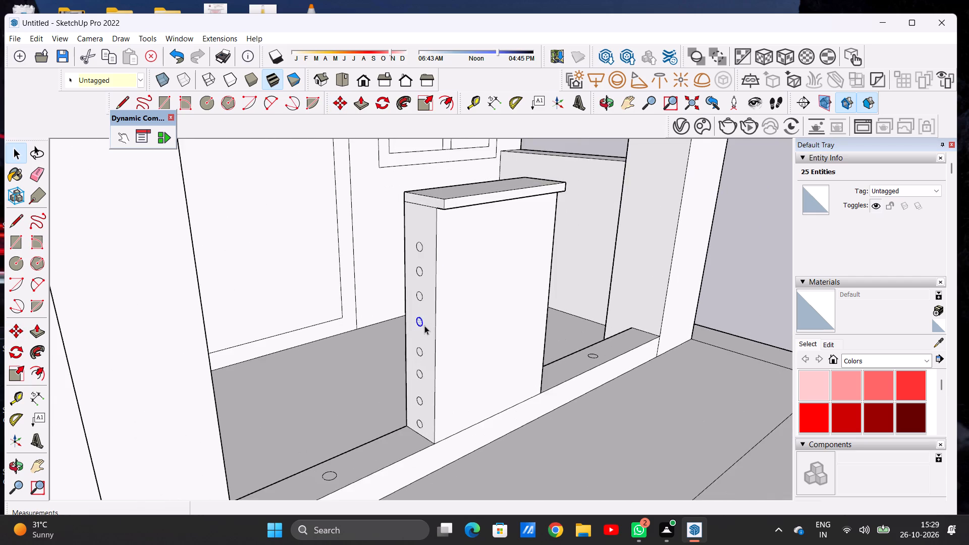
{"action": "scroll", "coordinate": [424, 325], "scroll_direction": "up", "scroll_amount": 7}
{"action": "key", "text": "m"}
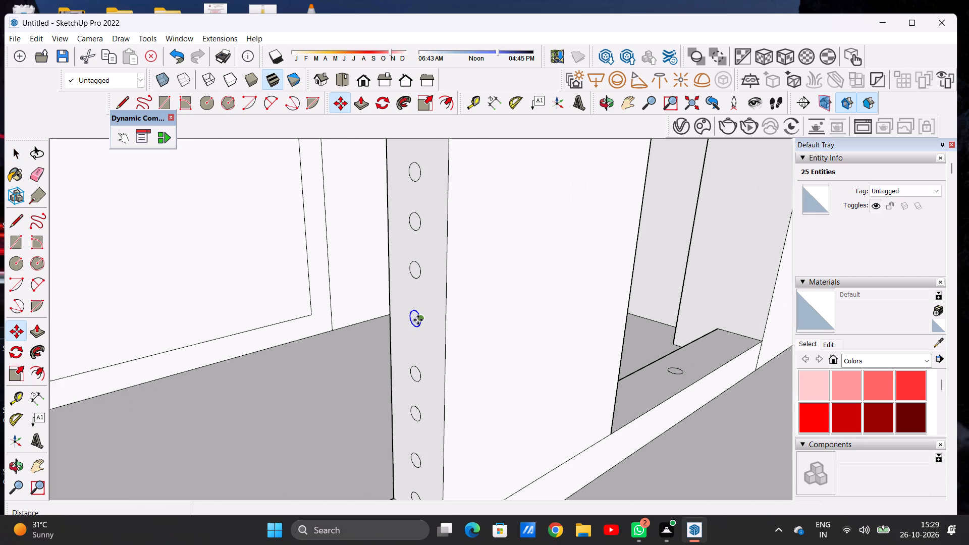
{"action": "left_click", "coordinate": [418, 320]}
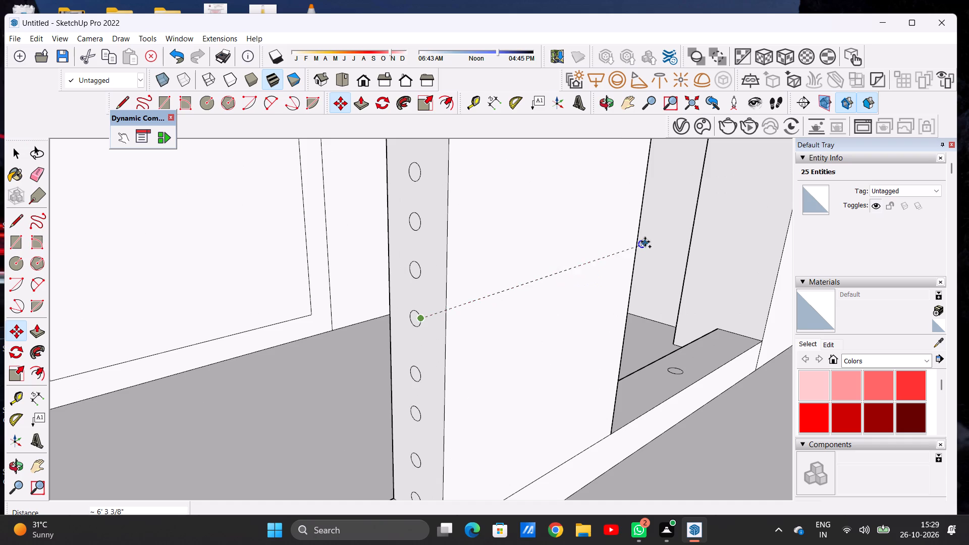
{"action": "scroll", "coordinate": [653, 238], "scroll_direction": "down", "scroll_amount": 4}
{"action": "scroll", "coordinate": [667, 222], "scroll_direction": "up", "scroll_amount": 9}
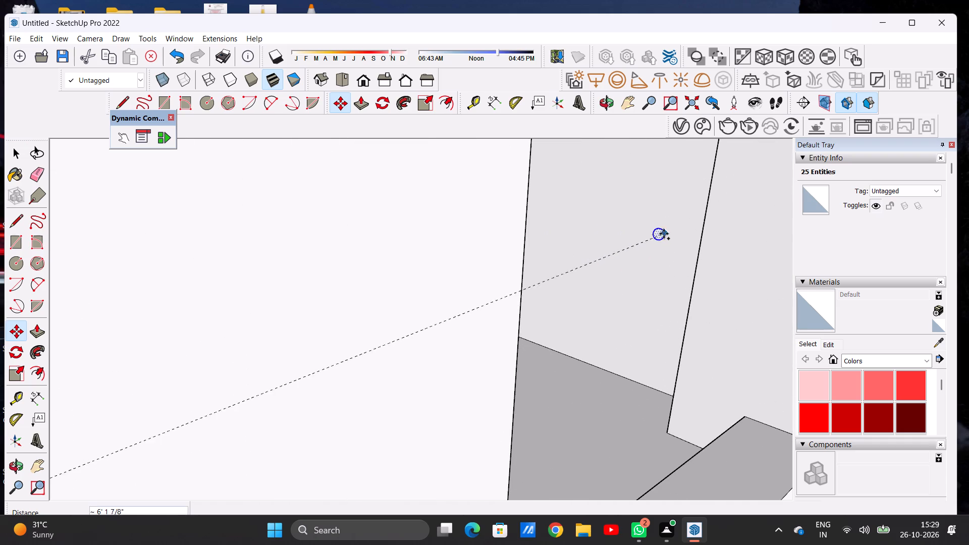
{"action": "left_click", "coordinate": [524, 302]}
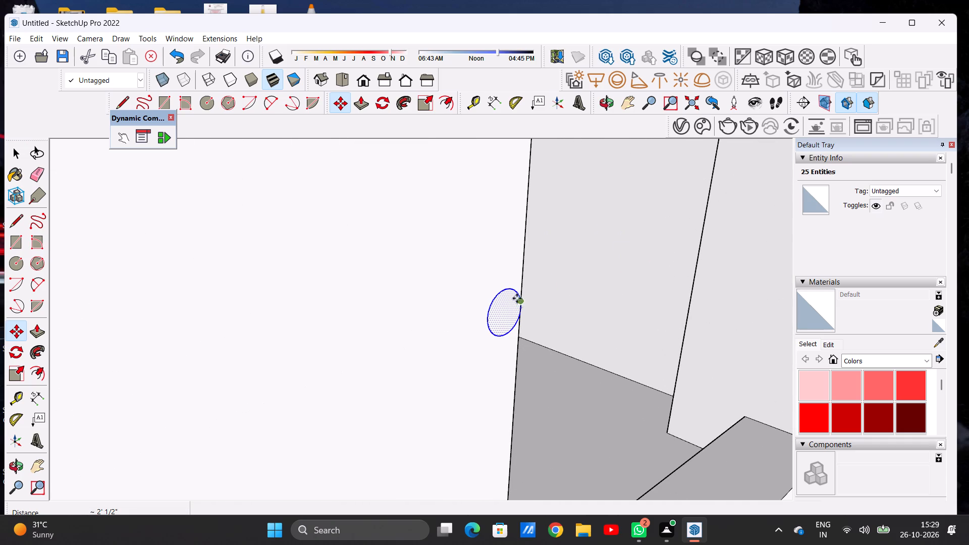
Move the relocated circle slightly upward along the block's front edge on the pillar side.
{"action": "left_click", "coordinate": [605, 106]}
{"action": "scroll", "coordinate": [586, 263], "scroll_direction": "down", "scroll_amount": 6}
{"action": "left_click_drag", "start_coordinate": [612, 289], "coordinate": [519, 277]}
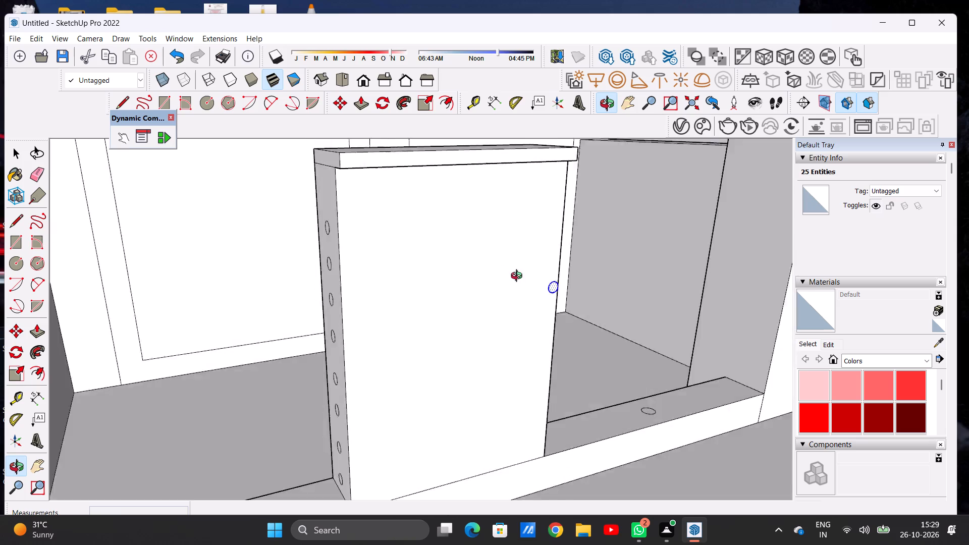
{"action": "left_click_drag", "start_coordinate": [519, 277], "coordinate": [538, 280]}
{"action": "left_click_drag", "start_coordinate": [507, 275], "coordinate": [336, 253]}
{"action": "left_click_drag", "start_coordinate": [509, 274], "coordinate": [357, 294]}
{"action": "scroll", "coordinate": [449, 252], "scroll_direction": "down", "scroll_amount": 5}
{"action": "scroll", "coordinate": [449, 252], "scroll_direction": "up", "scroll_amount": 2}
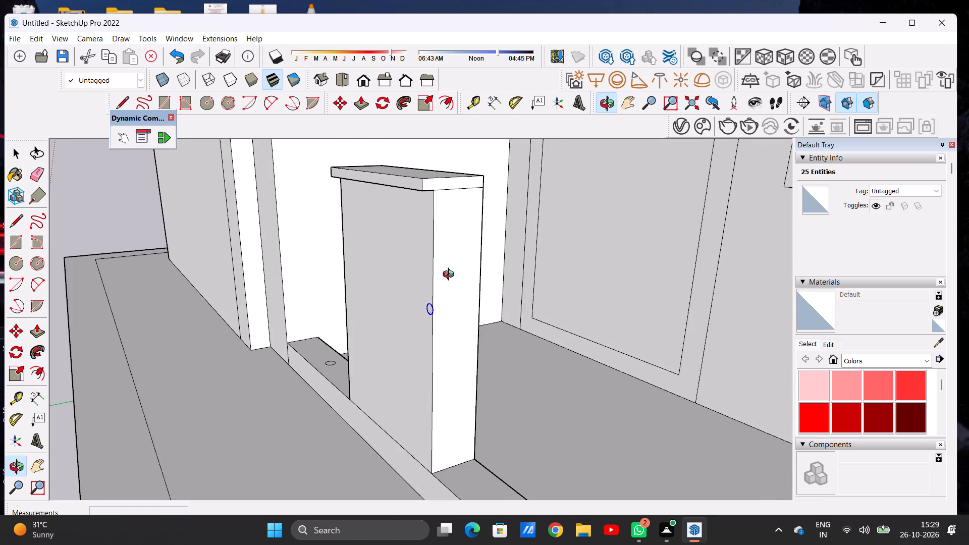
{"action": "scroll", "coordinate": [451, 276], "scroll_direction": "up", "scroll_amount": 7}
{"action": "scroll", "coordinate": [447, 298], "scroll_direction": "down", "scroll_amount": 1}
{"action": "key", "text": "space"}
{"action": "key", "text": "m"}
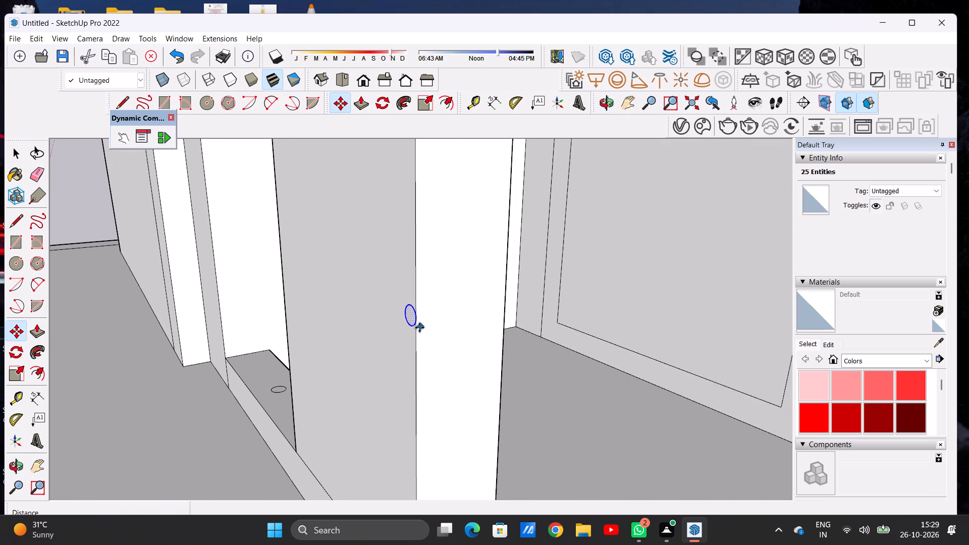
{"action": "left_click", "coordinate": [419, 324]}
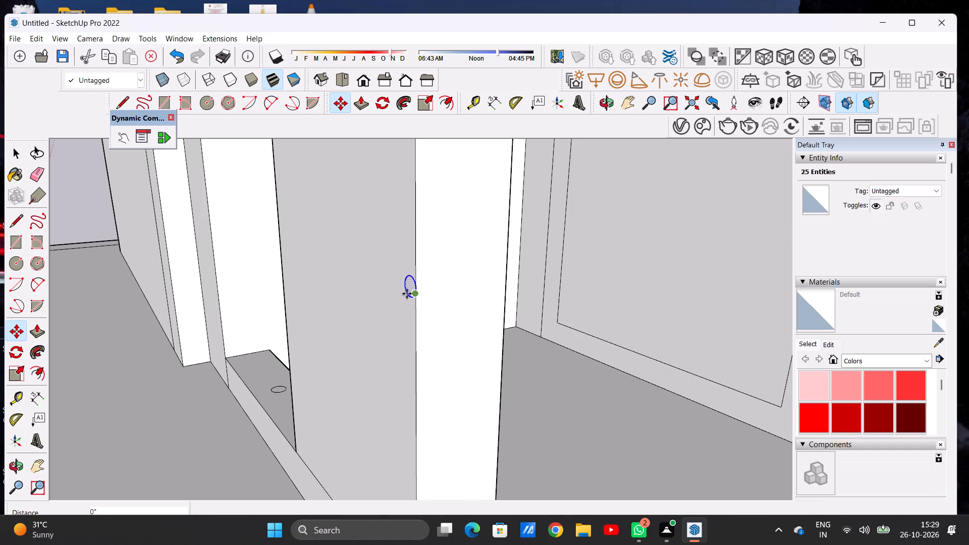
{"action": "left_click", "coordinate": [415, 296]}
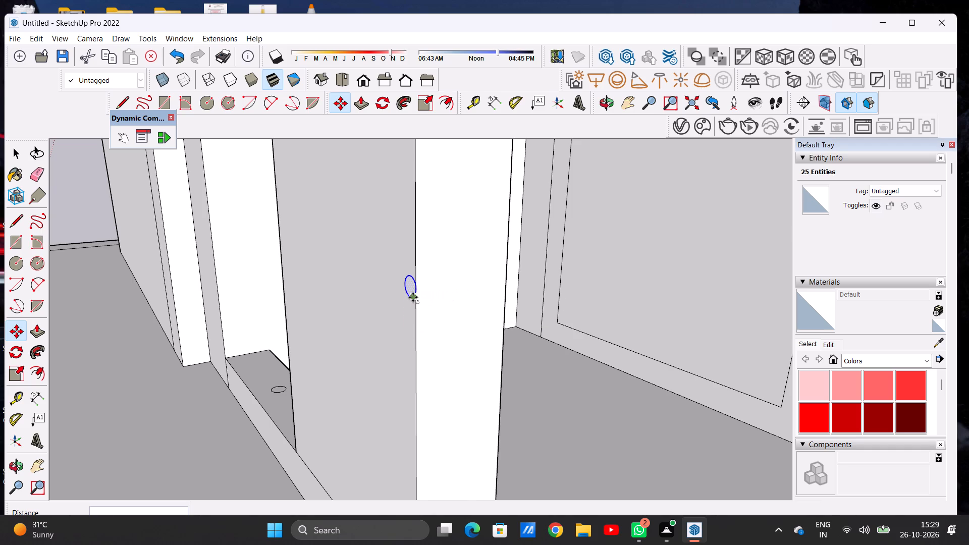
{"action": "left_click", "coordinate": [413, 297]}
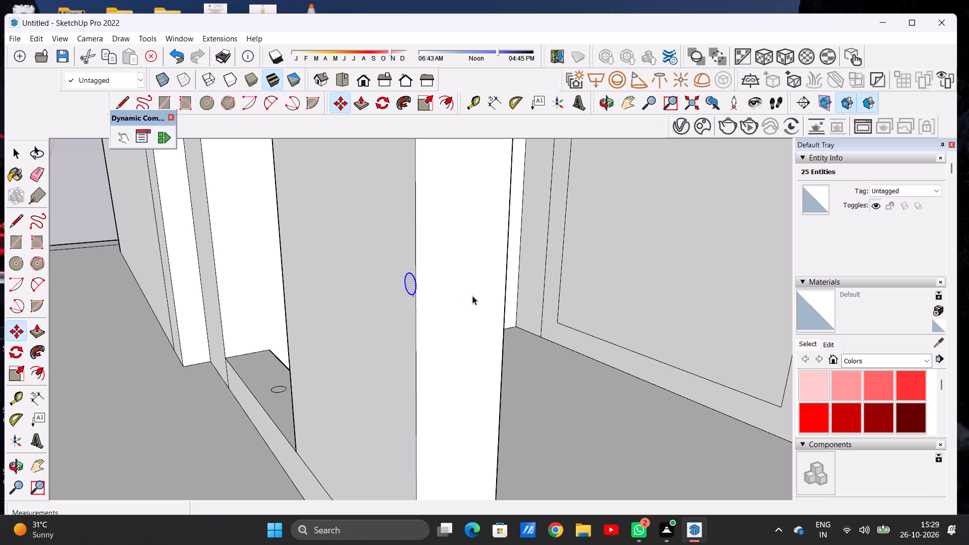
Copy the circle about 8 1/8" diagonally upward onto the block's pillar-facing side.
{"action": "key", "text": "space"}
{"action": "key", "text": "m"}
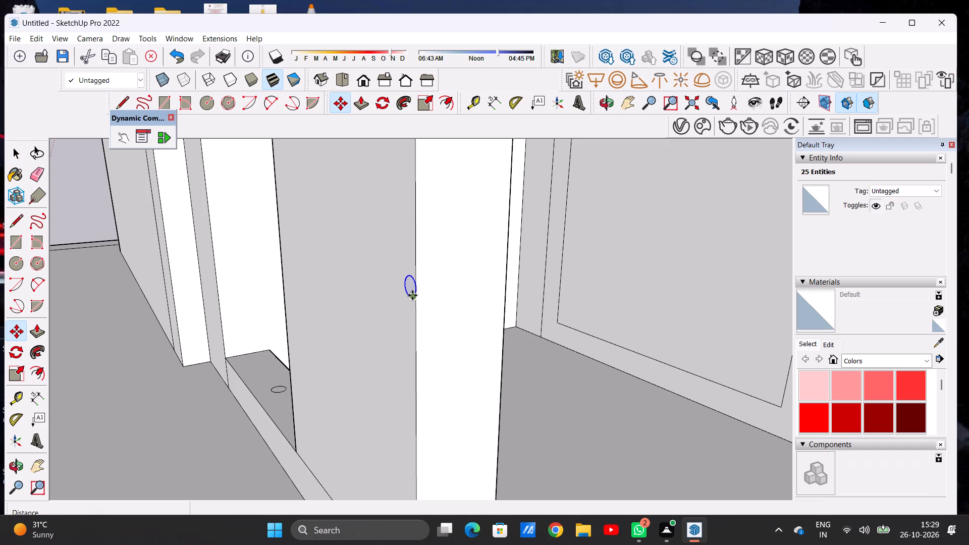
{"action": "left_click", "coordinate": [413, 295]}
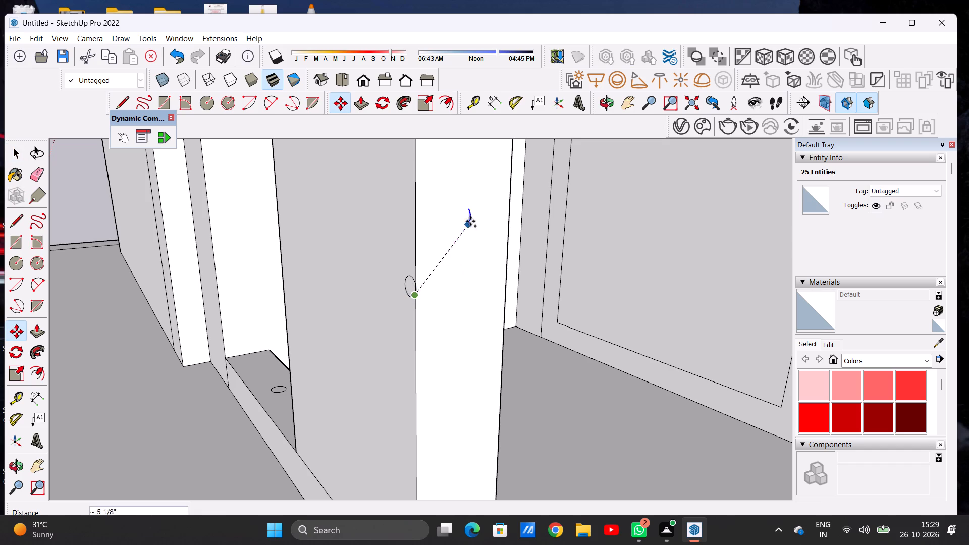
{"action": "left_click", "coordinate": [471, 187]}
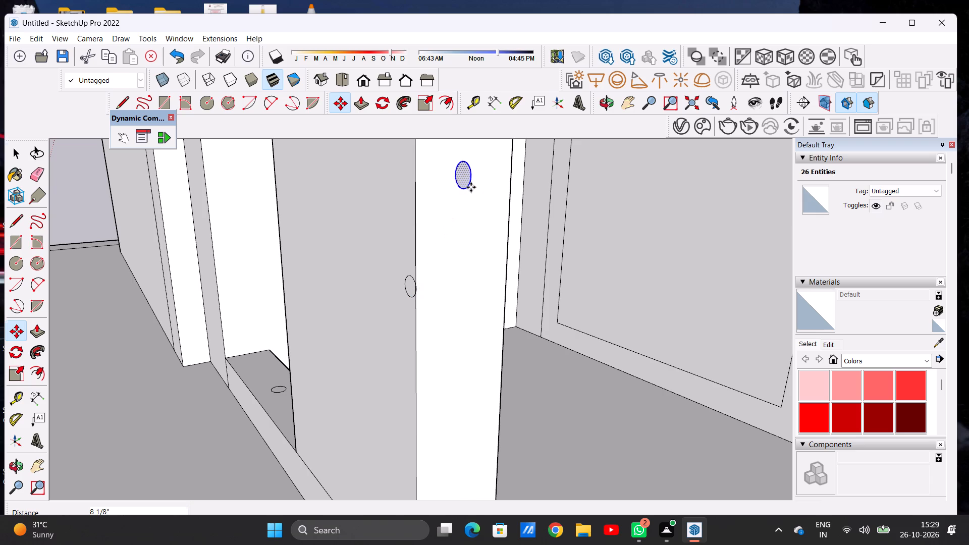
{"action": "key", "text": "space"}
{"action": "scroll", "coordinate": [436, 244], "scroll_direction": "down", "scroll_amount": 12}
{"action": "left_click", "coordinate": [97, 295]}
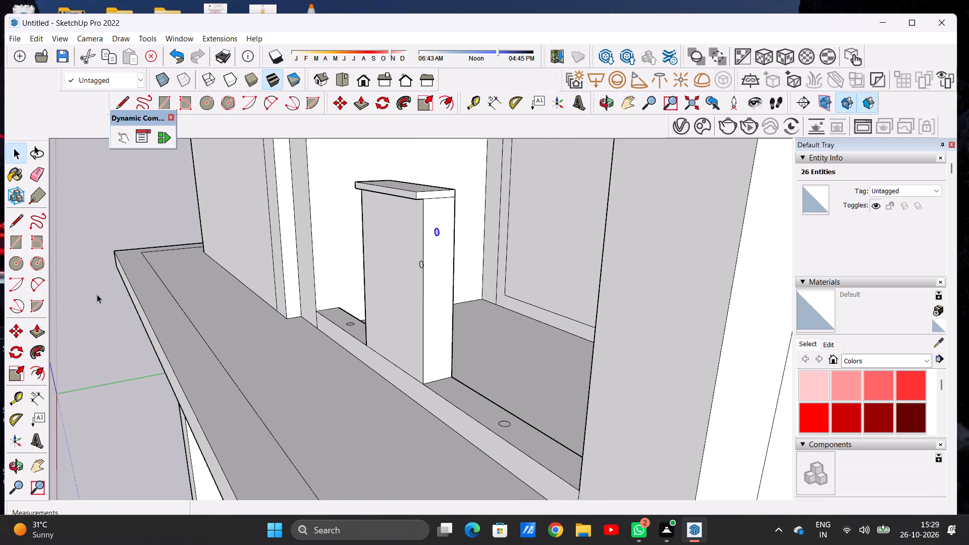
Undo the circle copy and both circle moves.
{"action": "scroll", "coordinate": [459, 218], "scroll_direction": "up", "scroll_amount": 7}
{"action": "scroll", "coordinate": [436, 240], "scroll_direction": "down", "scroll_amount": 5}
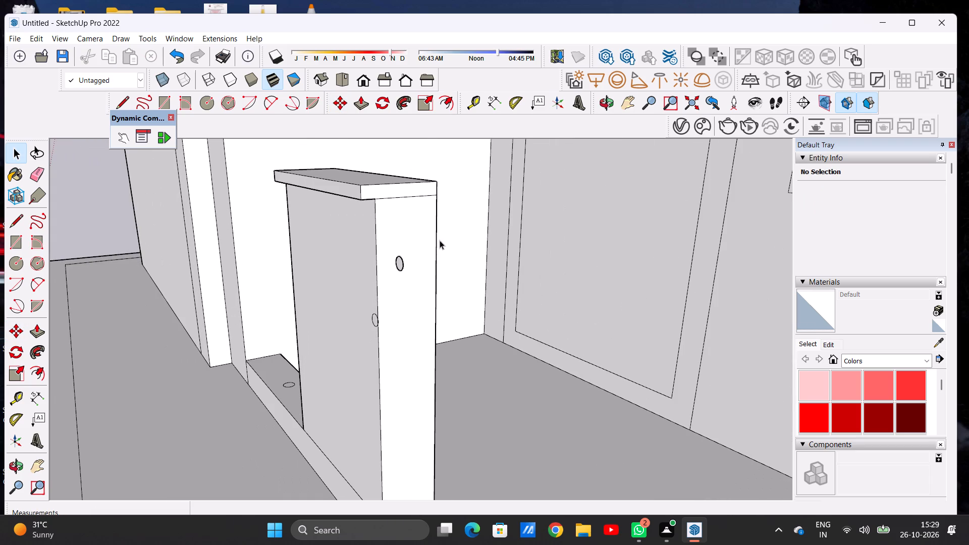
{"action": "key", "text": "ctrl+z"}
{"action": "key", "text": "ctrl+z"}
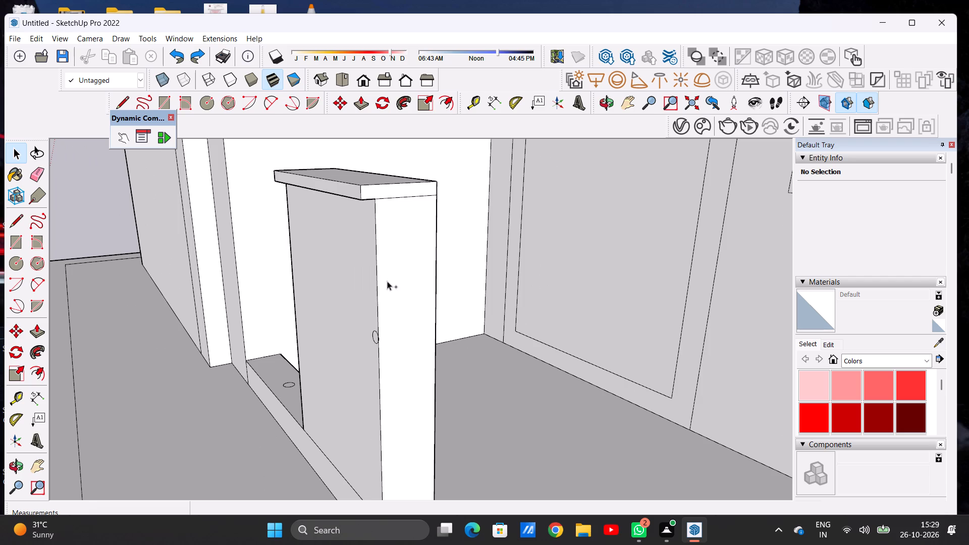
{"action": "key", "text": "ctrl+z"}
Examine the block's column of circles and its opposite, pillar-facing side.
{"action": "scroll", "coordinate": [387, 294], "scroll_direction": "down", "scroll_amount": 13}
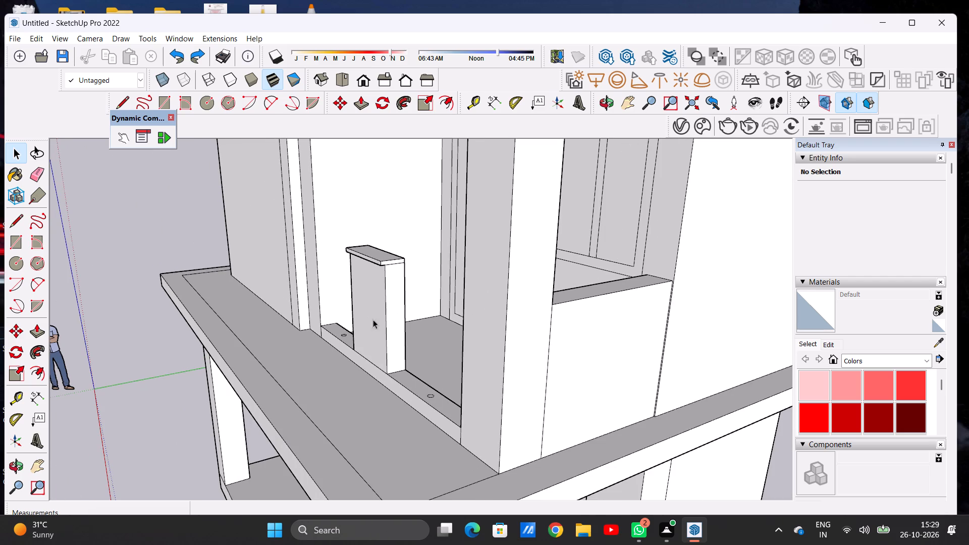
{"action": "left_click_drag", "start_coordinate": [386, 318], "coordinate": [475, 309]}
{"action": "scroll", "coordinate": [364, 301], "scroll_direction": "down", "scroll_amount": 5}
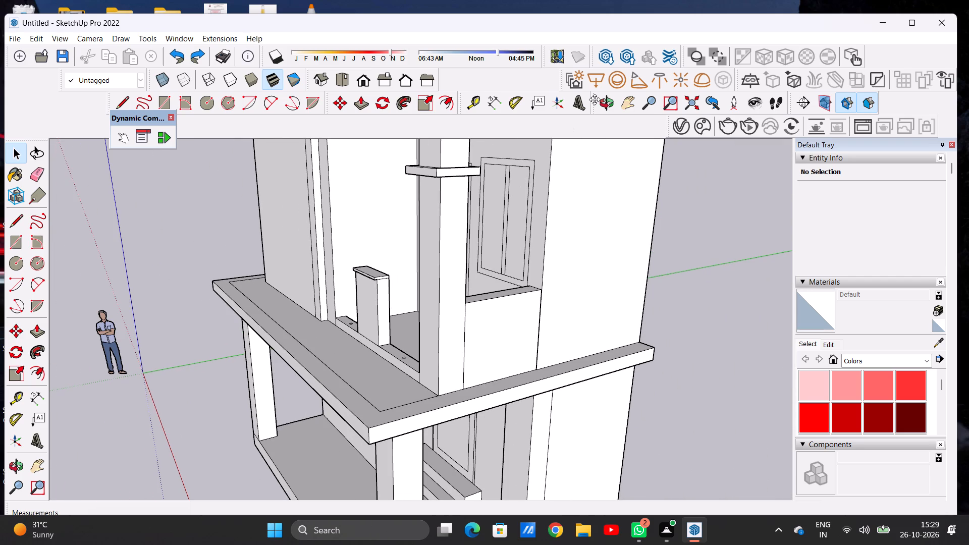
{"action": "left_click", "coordinate": [603, 102]}
{"action": "left_click_drag", "start_coordinate": [374, 313], "coordinate": [651, 285]}
{"action": "scroll", "coordinate": [468, 311], "scroll_direction": "up", "scroll_amount": 2}
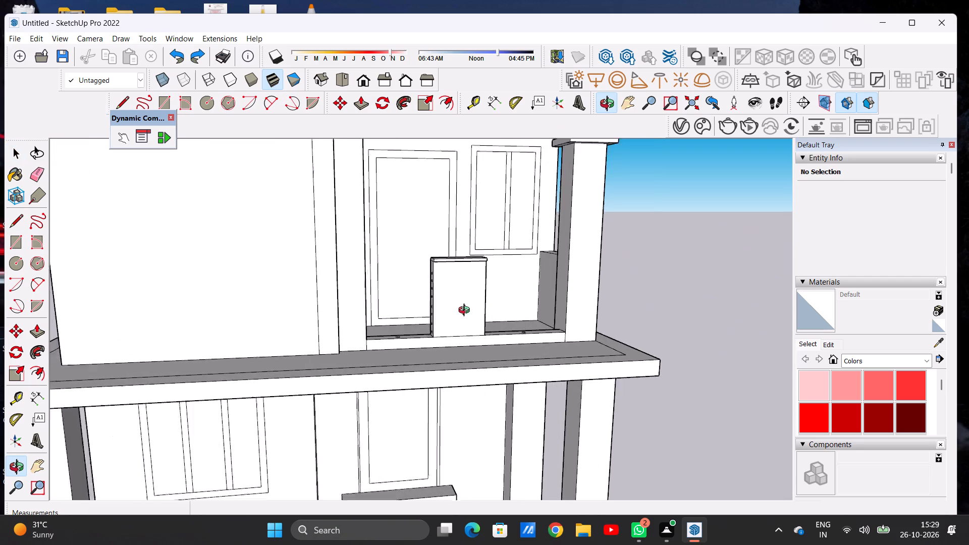
{"action": "scroll", "coordinate": [466, 311], "scroll_direction": "up", "scroll_amount": 2}
{"action": "scroll", "coordinate": [464, 311], "scroll_direction": "down", "scroll_amount": 1}
{"action": "scroll", "coordinate": [464, 311], "scroll_direction": "up", "scroll_amount": 1}
{"action": "left_click_drag", "start_coordinate": [400, 327], "coordinate": [481, 327]}
{"action": "left_click_drag", "start_coordinate": [548, 327], "coordinate": [572, 327]}
{"action": "scroll", "coordinate": [464, 343], "scroll_direction": "up", "scroll_amount": 5}
{"action": "scroll", "coordinate": [453, 345], "scroll_direction": "down", "scroll_amount": 1}
{"action": "scroll", "coordinate": [450, 344], "scroll_direction": "up", "scroll_amount": 9}
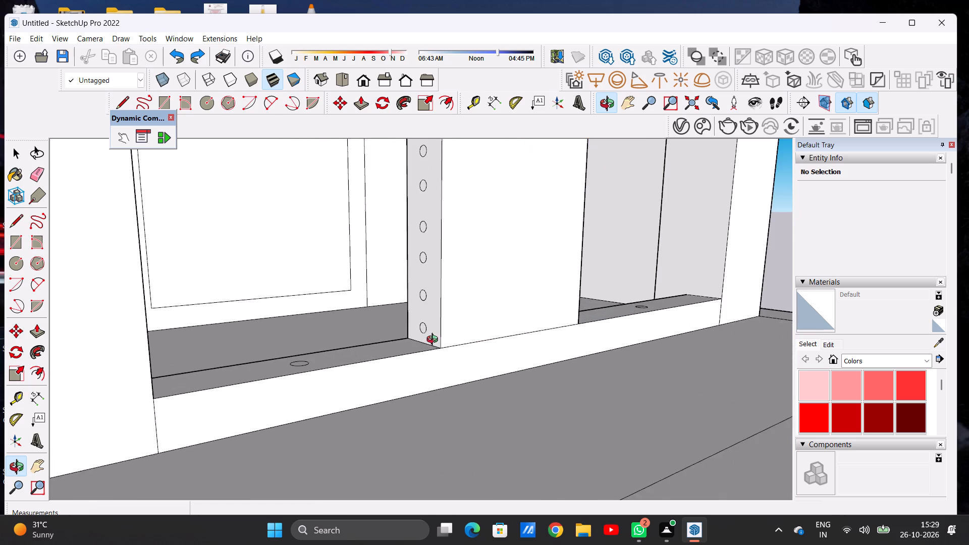
{"action": "scroll", "coordinate": [435, 341], "scroll_direction": "up", "scroll_amount": 3}
{"action": "scroll", "coordinate": [421, 330], "scroll_direction": "down", "scroll_amount": 12}
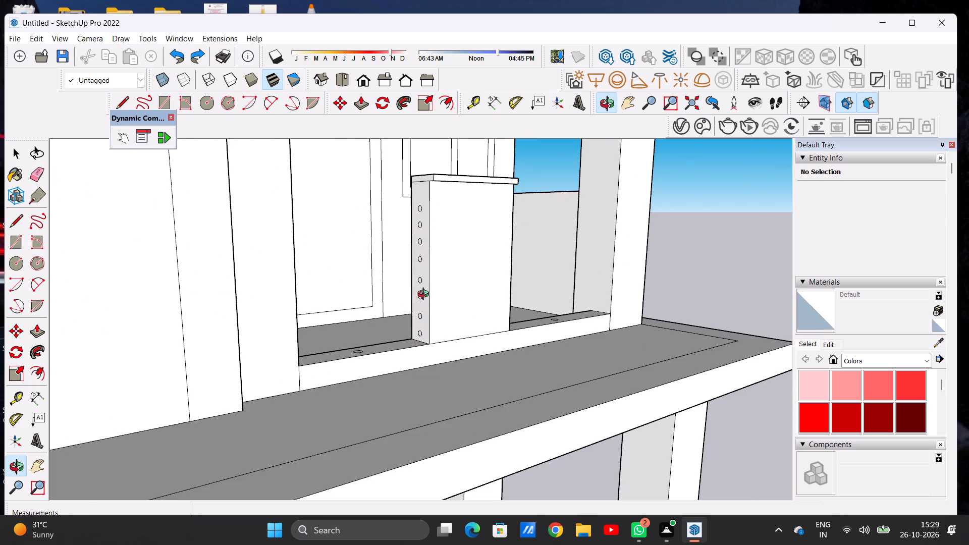
{"action": "scroll", "coordinate": [403, 292], "scroll_direction": "down", "scroll_amount": 6}
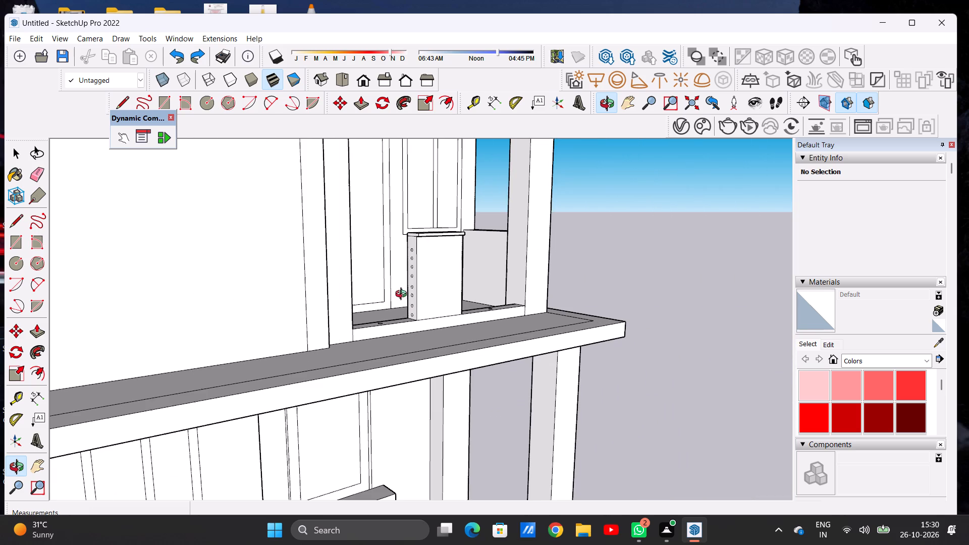
{"action": "left_click_drag", "start_coordinate": [511, 275], "coordinate": [289, 276]}
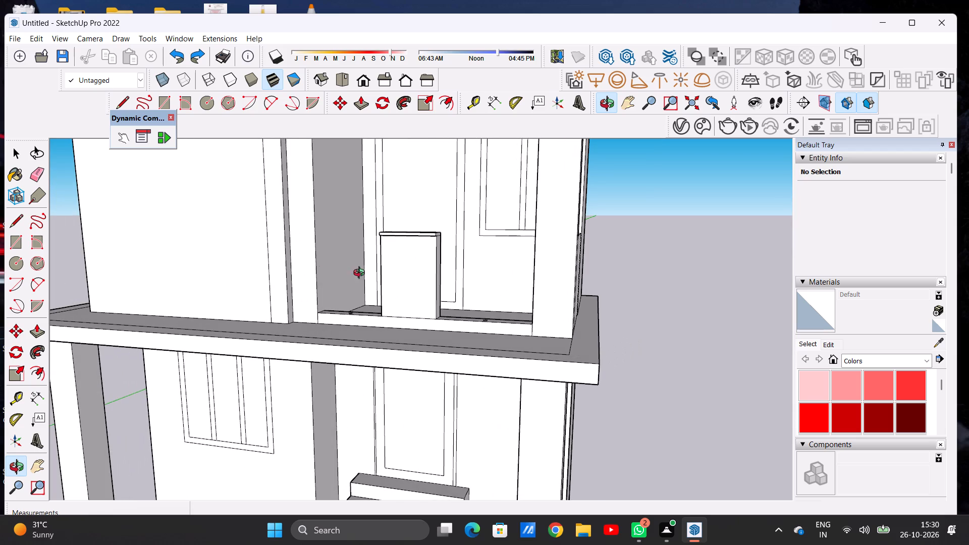
{"action": "scroll", "coordinate": [444, 255], "scroll_direction": "up", "scroll_amount": 4}
{"action": "left_click_drag", "start_coordinate": [443, 261], "coordinate": [335, 289]}
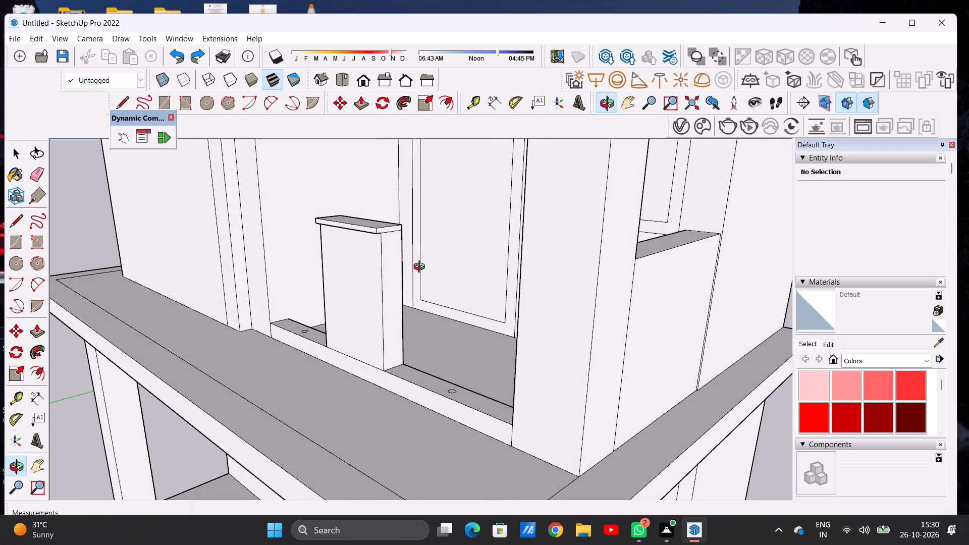
{"action": "scroll", "coordinate": [411, 265], "scroll_direction": "up", "scroll_amount": 6}
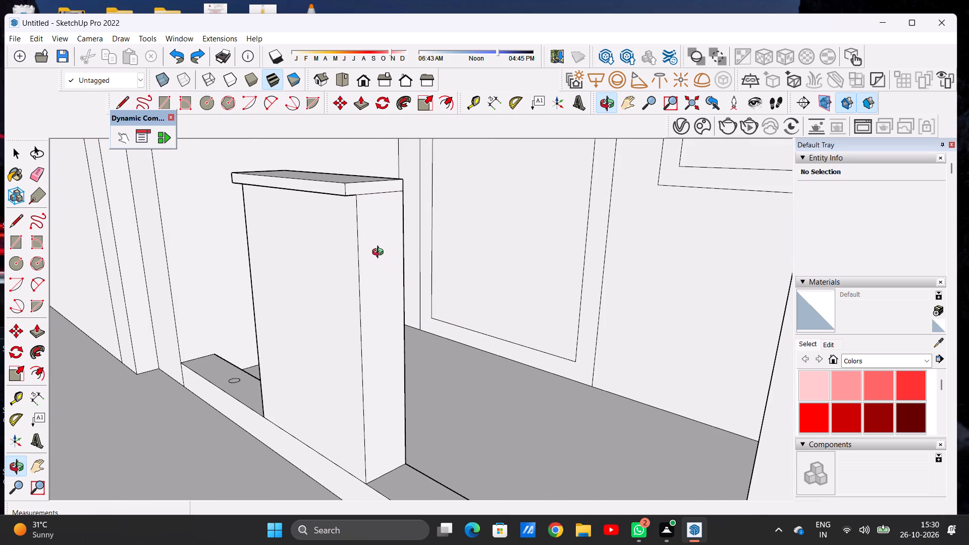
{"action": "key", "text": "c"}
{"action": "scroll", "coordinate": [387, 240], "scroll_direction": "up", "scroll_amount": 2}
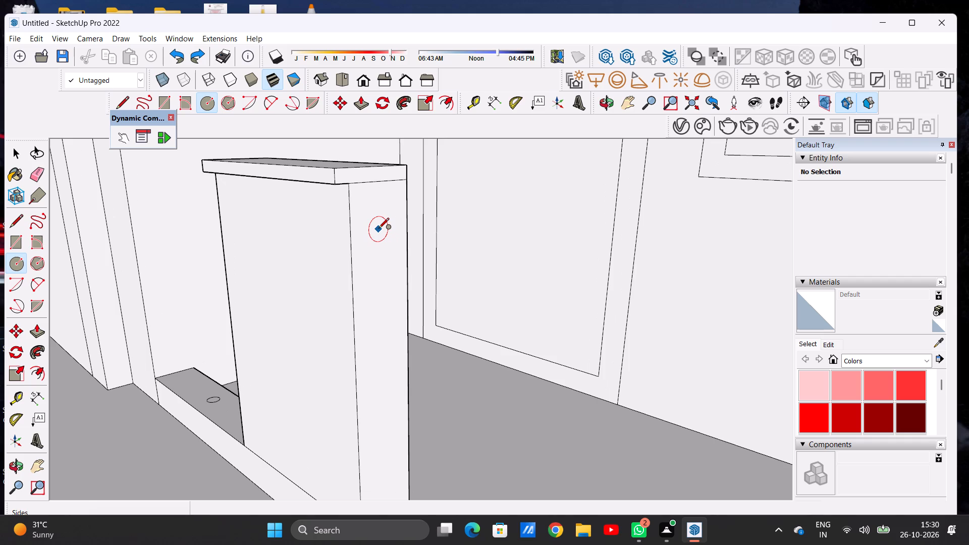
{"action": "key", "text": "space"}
Push the top circle on the block's side through the block to the banded pillar as a round rail, about 5' 3 3/4".
{"action": "scroll", "coordinate": [375, 255], "scroll_direction": "down", "scroll_amount": 16}
{"action": "scroll", "coordinate": [365, 248], "scroll_direction": "up", "scroll_amount": 3}
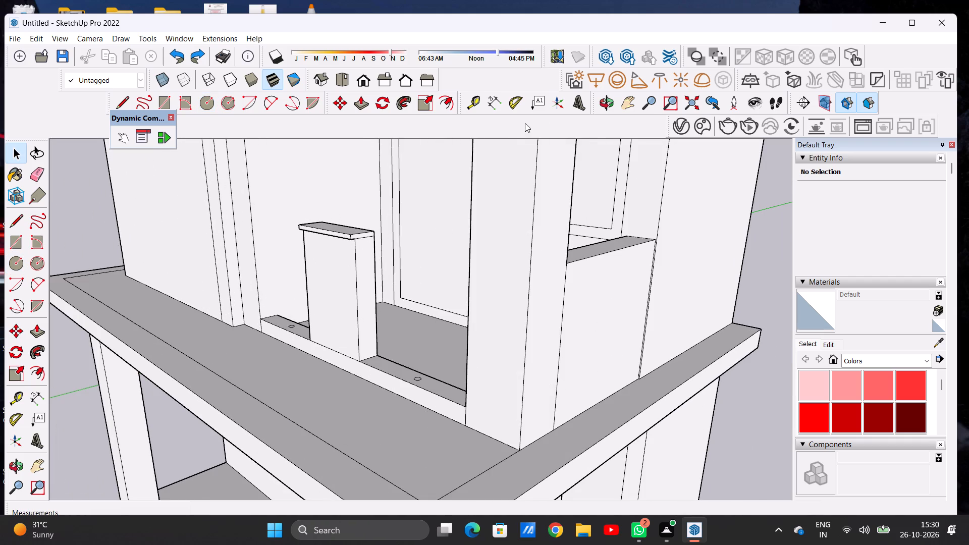
{"action": "left_click", "coordinate": [611, 103]}
{"action": "left_click_drag", "start_coordinate": [315, 307], "coordinate": [597, 305]}
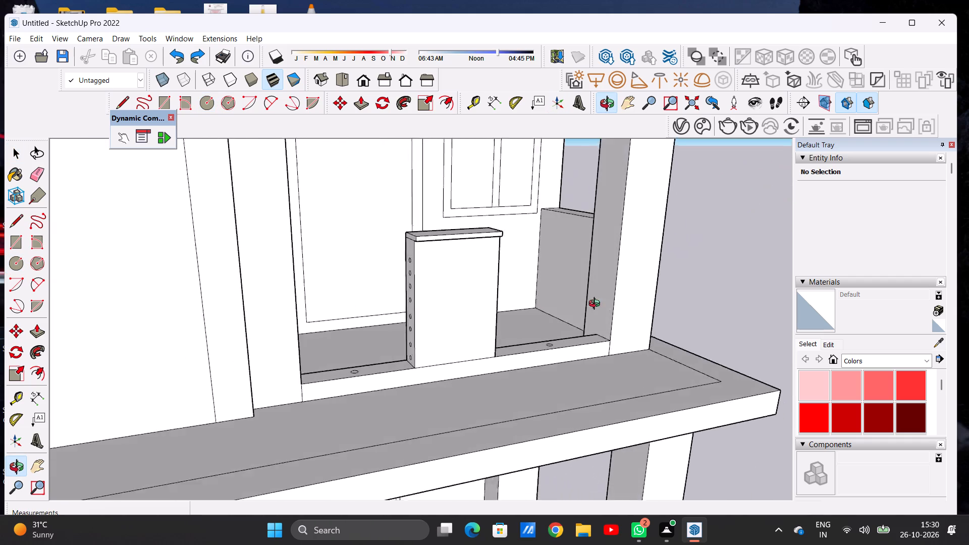
{"action": "left_click_drag", "start_coordinate": [597, 305], "coordinate": [665, 299]}
{"action": "left_click_drag", "start_coordinate": [496, 321], "coordinate": [370, 337]}
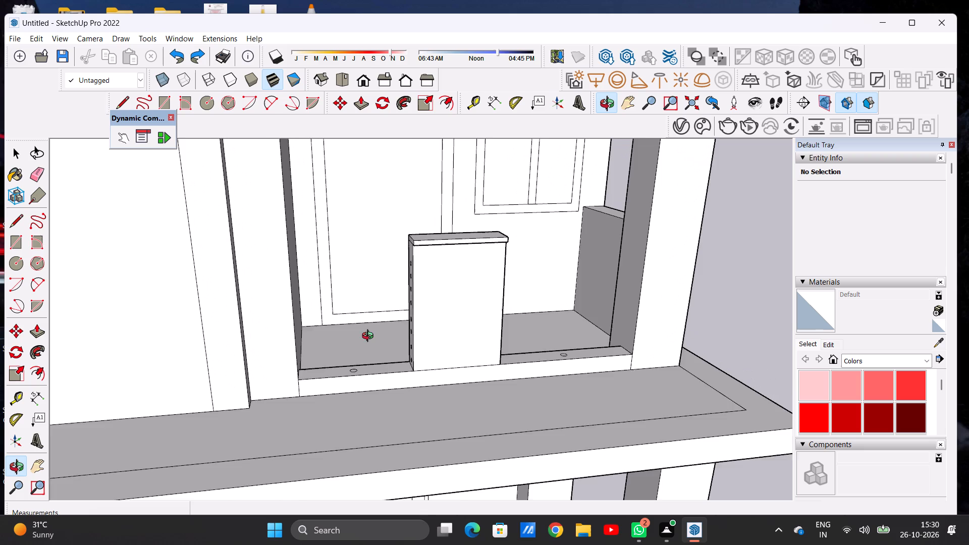
{"action": "left_click_drag", "start_coordinate": [370, 337], "coordinate": [355, 337]}
{"action": "scroll", "coordinate": [405, 277], "scroll_direction": "up", "scroll_amount": 1}
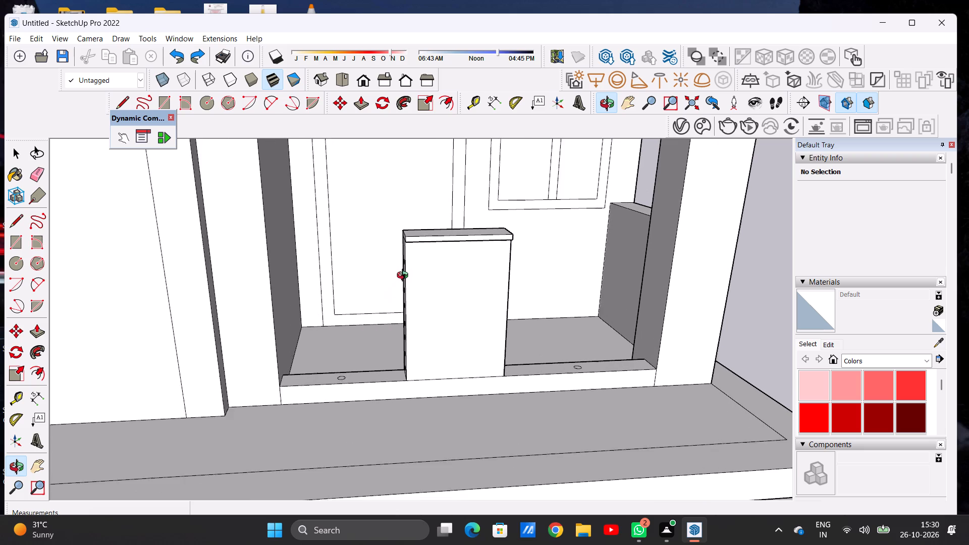
{"action": "scroll", "coordinate": [405, 277], "scroll_direction": "up", "scroll_amount": 6}
{"action": "left_click_drag", "start_coordinate": [379, 311], "coordinate": [475, 294]}
{"action": "scroll", "coordinate": [455, 253], "scroll_direction": "up", "scroll_amount": 9}
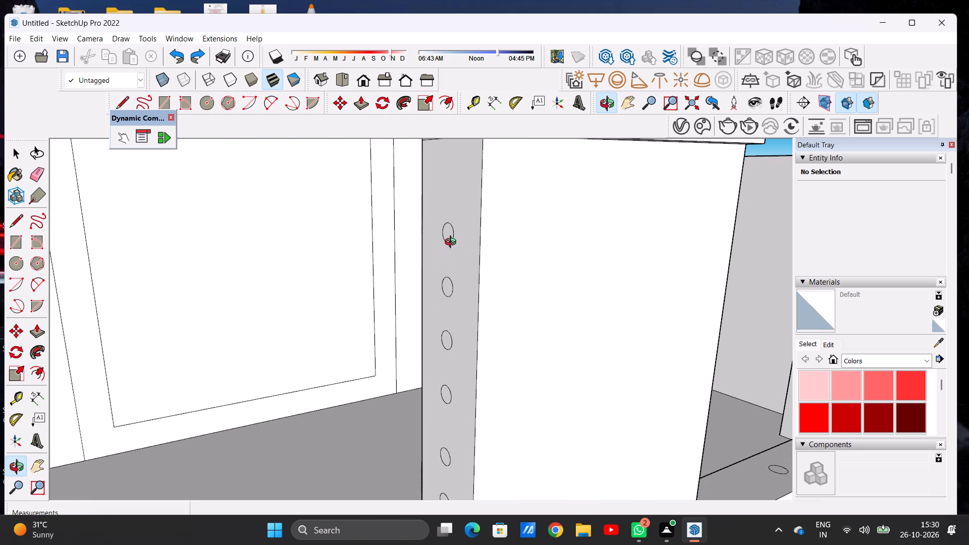
{"action": "key", "text": "p"}
{"action": "left_click", "coordinate": [449, 228]}
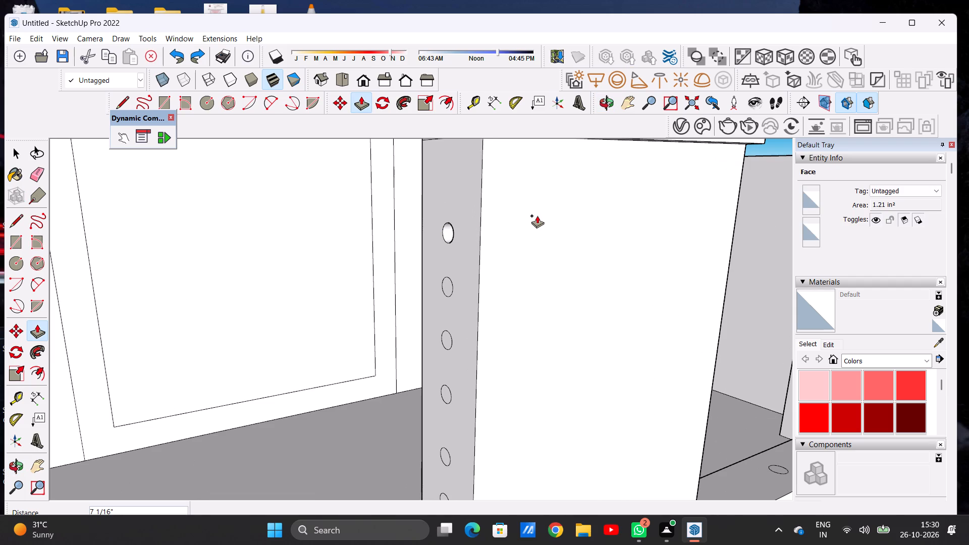
{"action": "scroll", "coordinate": [392, 280], "scroll_direction": "down", "scroll_amount": 12}
{"action": "scroll", "coordinate": [481, 263], "scroll_direction": "up", "scroll_amount": 12}
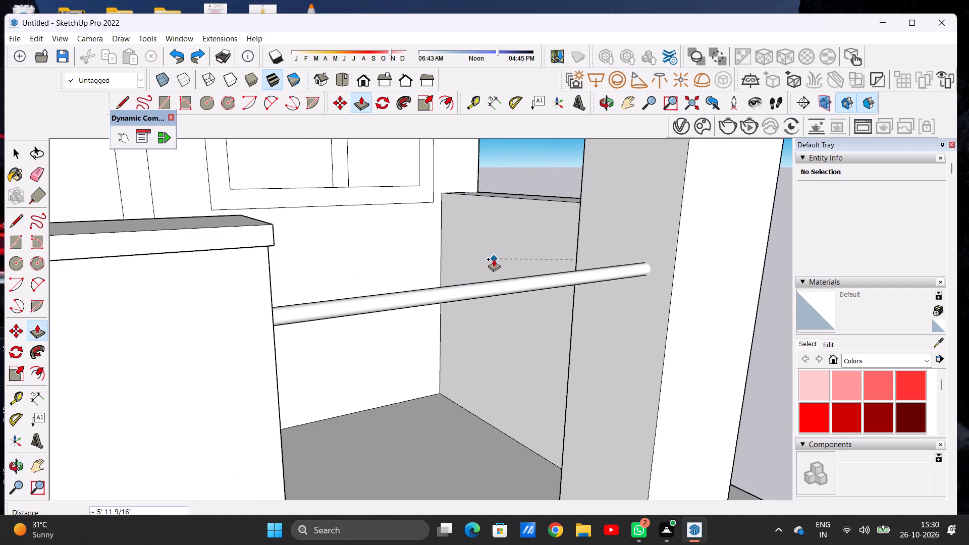
{"action": "scroll", "coordinate": [658, 247], "scroll_direction": "up", "scroll_amount": 6}
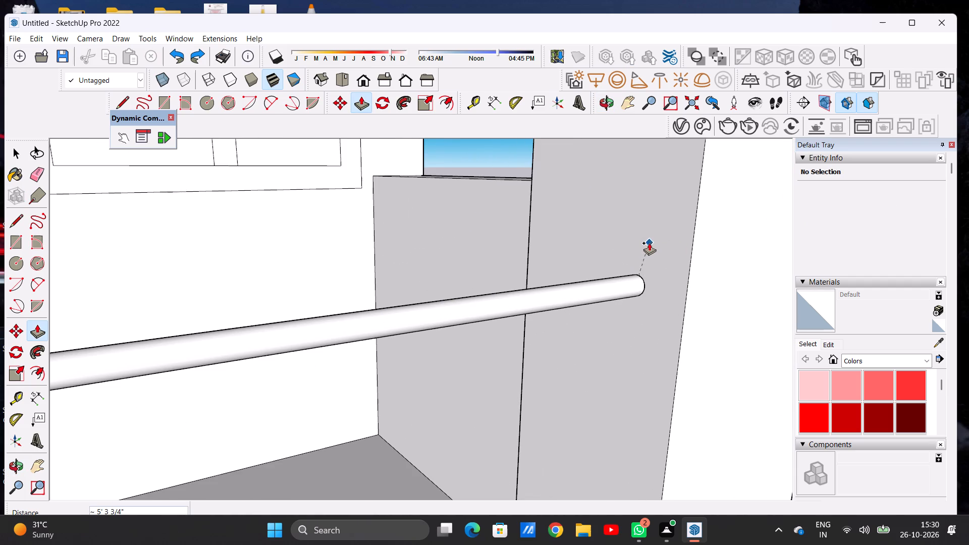
{"action": "left_click", "coordinate": [649, 243]}
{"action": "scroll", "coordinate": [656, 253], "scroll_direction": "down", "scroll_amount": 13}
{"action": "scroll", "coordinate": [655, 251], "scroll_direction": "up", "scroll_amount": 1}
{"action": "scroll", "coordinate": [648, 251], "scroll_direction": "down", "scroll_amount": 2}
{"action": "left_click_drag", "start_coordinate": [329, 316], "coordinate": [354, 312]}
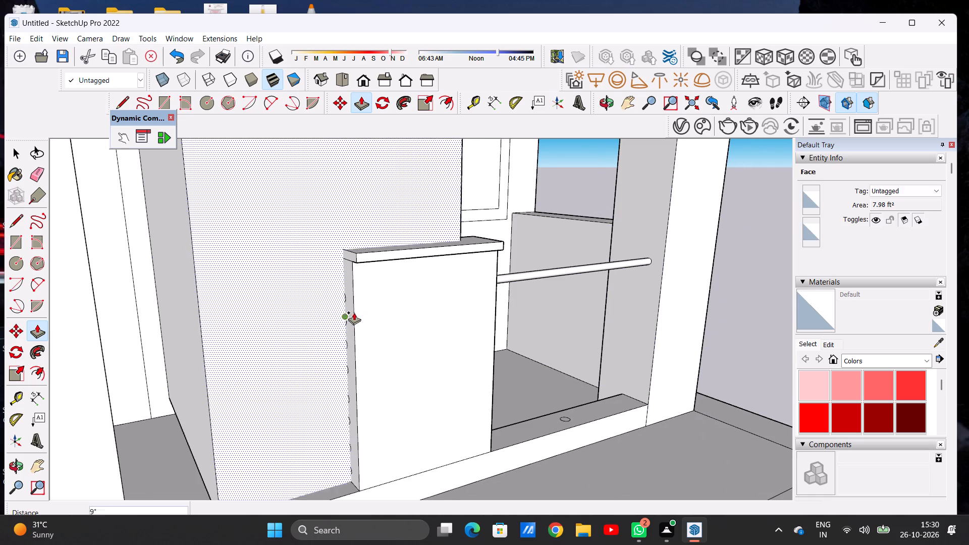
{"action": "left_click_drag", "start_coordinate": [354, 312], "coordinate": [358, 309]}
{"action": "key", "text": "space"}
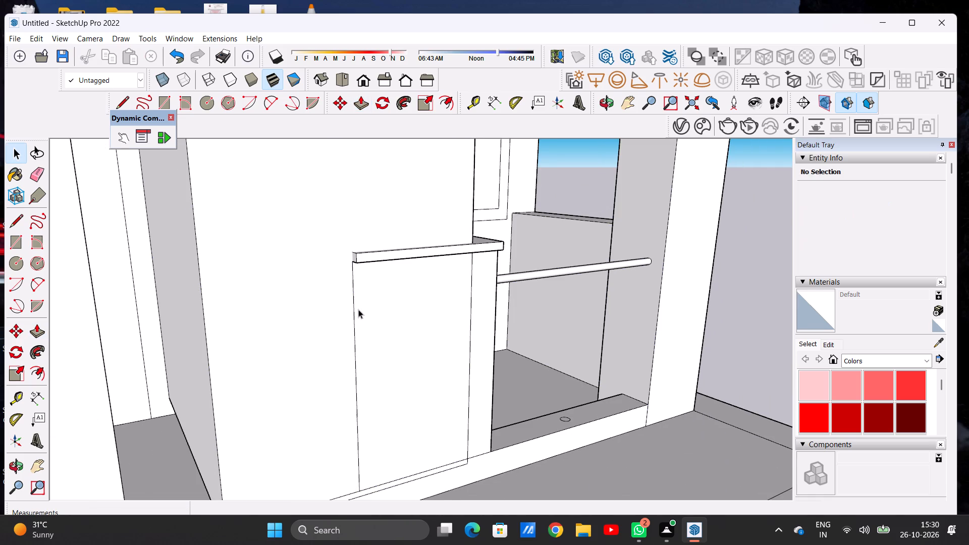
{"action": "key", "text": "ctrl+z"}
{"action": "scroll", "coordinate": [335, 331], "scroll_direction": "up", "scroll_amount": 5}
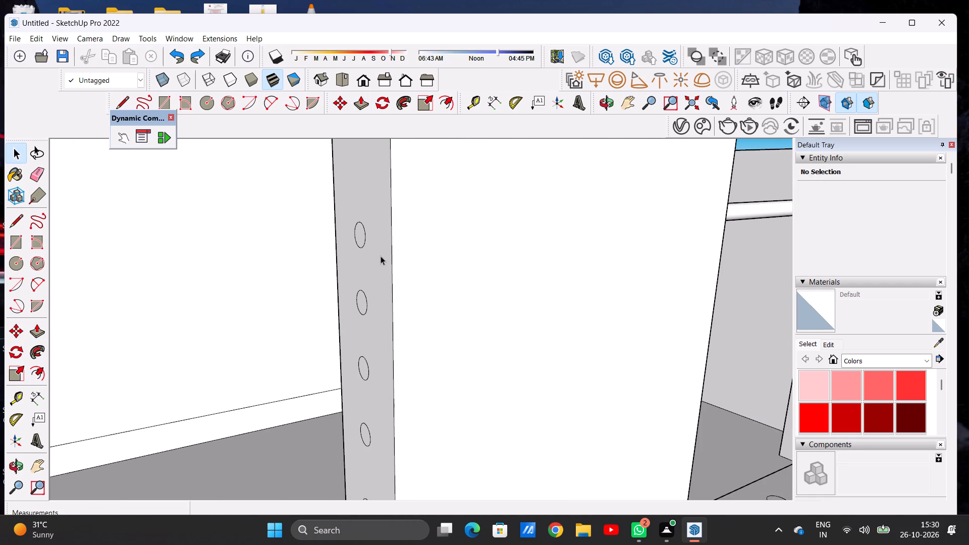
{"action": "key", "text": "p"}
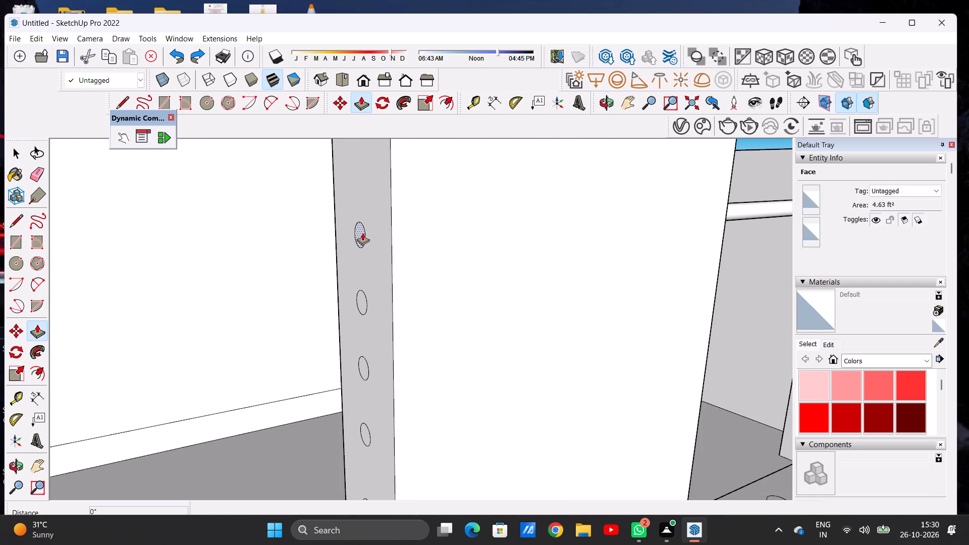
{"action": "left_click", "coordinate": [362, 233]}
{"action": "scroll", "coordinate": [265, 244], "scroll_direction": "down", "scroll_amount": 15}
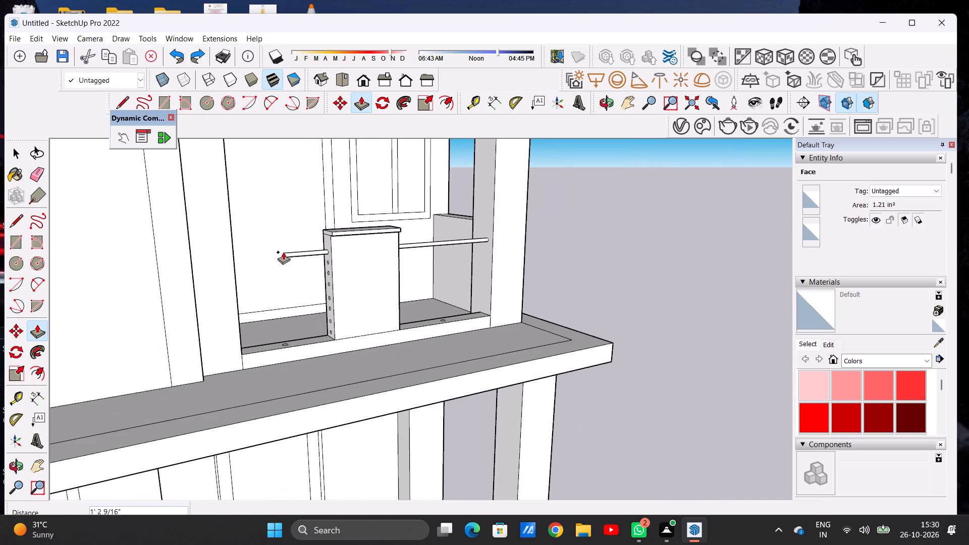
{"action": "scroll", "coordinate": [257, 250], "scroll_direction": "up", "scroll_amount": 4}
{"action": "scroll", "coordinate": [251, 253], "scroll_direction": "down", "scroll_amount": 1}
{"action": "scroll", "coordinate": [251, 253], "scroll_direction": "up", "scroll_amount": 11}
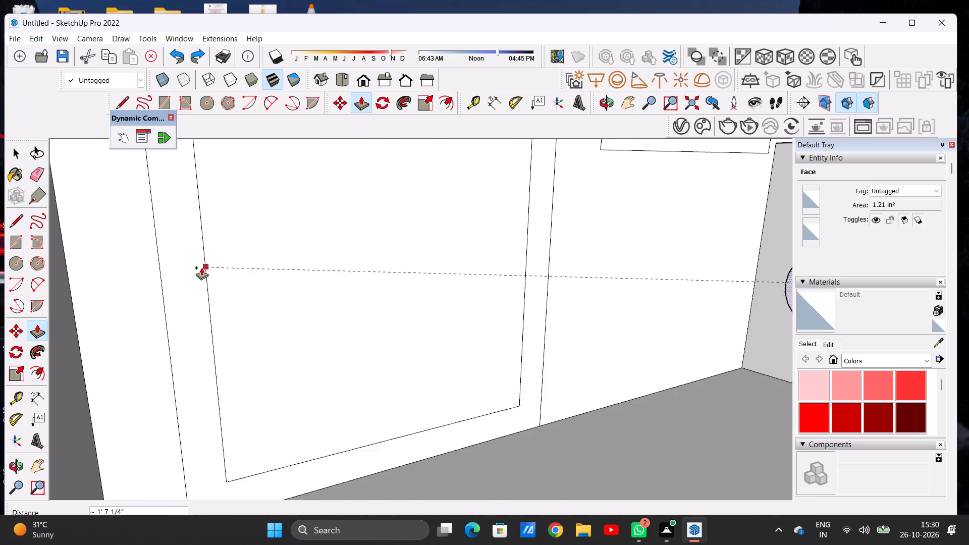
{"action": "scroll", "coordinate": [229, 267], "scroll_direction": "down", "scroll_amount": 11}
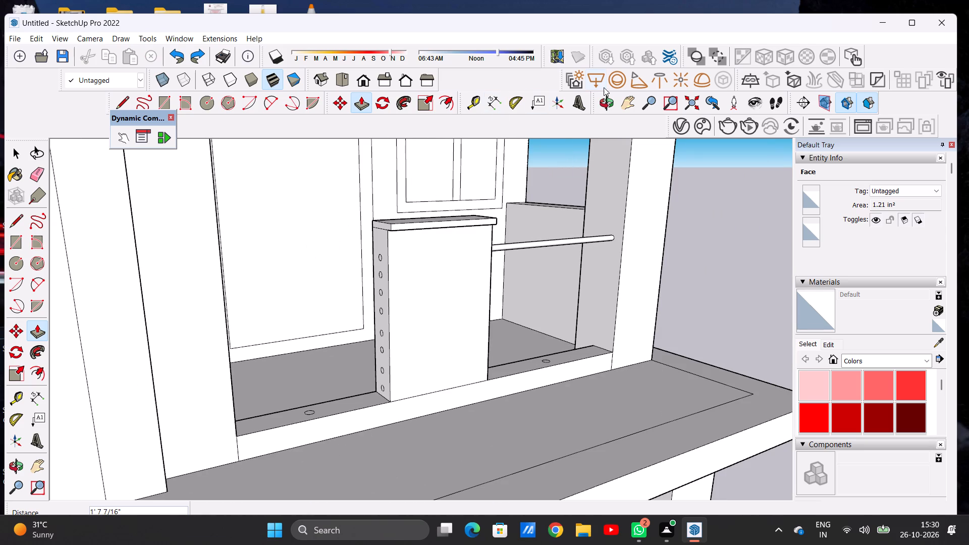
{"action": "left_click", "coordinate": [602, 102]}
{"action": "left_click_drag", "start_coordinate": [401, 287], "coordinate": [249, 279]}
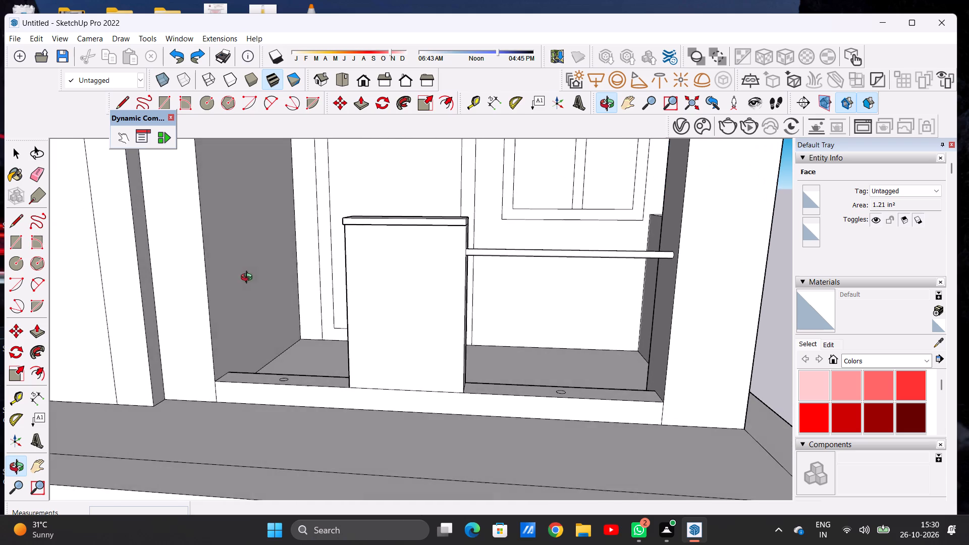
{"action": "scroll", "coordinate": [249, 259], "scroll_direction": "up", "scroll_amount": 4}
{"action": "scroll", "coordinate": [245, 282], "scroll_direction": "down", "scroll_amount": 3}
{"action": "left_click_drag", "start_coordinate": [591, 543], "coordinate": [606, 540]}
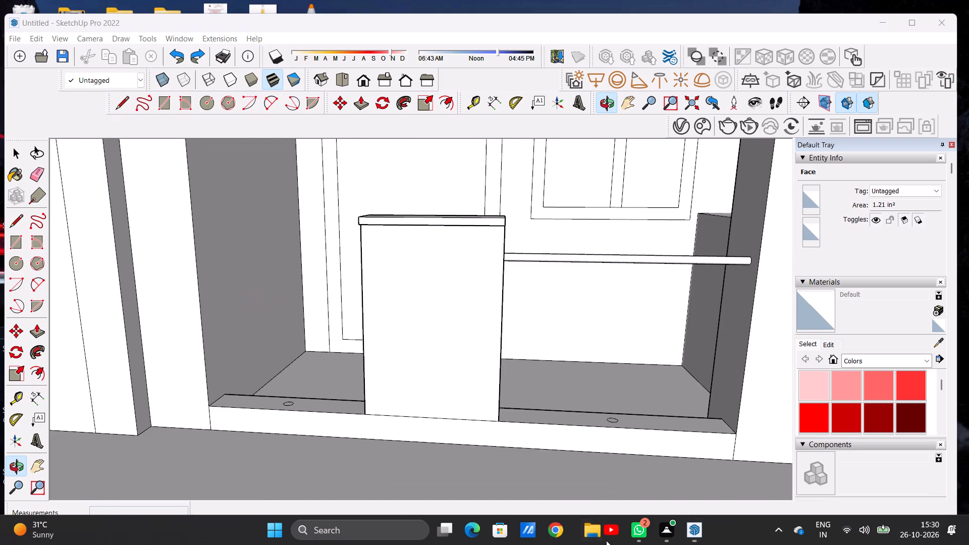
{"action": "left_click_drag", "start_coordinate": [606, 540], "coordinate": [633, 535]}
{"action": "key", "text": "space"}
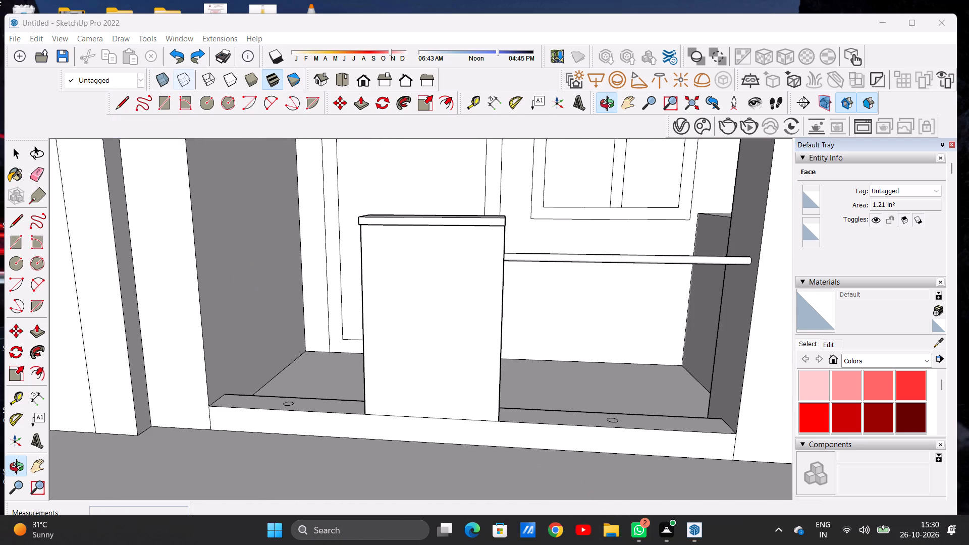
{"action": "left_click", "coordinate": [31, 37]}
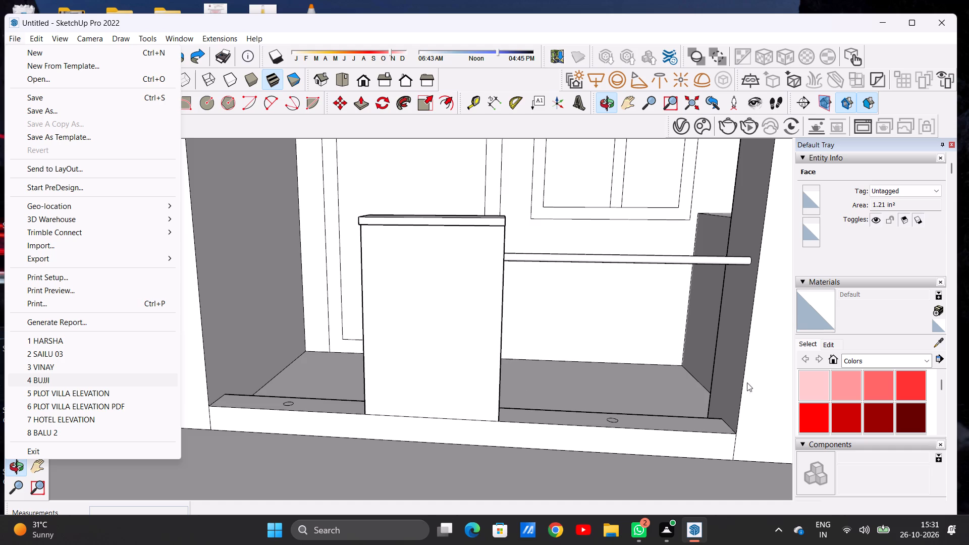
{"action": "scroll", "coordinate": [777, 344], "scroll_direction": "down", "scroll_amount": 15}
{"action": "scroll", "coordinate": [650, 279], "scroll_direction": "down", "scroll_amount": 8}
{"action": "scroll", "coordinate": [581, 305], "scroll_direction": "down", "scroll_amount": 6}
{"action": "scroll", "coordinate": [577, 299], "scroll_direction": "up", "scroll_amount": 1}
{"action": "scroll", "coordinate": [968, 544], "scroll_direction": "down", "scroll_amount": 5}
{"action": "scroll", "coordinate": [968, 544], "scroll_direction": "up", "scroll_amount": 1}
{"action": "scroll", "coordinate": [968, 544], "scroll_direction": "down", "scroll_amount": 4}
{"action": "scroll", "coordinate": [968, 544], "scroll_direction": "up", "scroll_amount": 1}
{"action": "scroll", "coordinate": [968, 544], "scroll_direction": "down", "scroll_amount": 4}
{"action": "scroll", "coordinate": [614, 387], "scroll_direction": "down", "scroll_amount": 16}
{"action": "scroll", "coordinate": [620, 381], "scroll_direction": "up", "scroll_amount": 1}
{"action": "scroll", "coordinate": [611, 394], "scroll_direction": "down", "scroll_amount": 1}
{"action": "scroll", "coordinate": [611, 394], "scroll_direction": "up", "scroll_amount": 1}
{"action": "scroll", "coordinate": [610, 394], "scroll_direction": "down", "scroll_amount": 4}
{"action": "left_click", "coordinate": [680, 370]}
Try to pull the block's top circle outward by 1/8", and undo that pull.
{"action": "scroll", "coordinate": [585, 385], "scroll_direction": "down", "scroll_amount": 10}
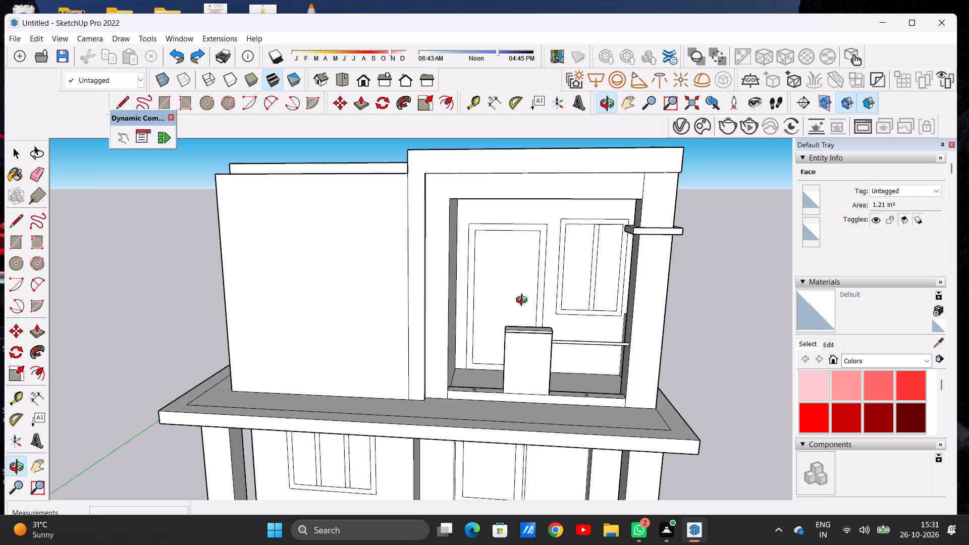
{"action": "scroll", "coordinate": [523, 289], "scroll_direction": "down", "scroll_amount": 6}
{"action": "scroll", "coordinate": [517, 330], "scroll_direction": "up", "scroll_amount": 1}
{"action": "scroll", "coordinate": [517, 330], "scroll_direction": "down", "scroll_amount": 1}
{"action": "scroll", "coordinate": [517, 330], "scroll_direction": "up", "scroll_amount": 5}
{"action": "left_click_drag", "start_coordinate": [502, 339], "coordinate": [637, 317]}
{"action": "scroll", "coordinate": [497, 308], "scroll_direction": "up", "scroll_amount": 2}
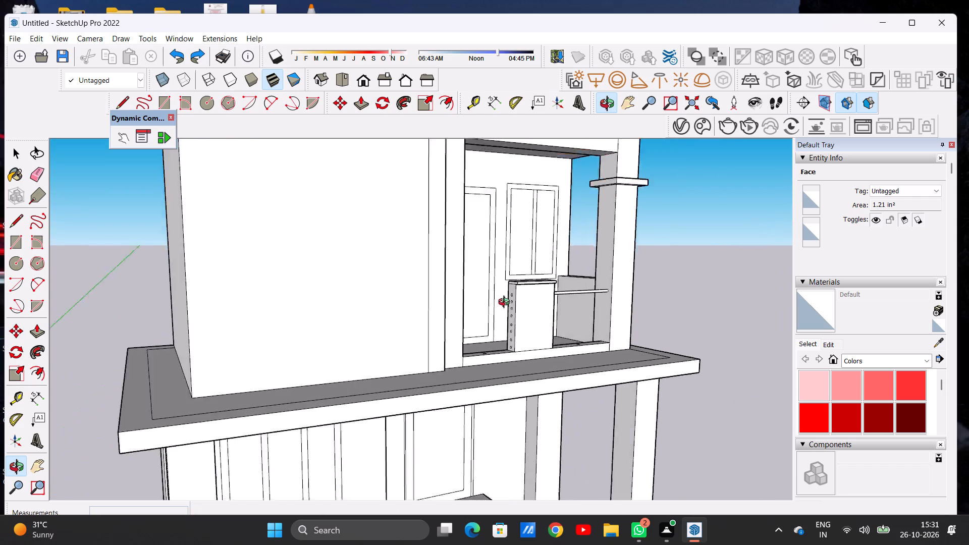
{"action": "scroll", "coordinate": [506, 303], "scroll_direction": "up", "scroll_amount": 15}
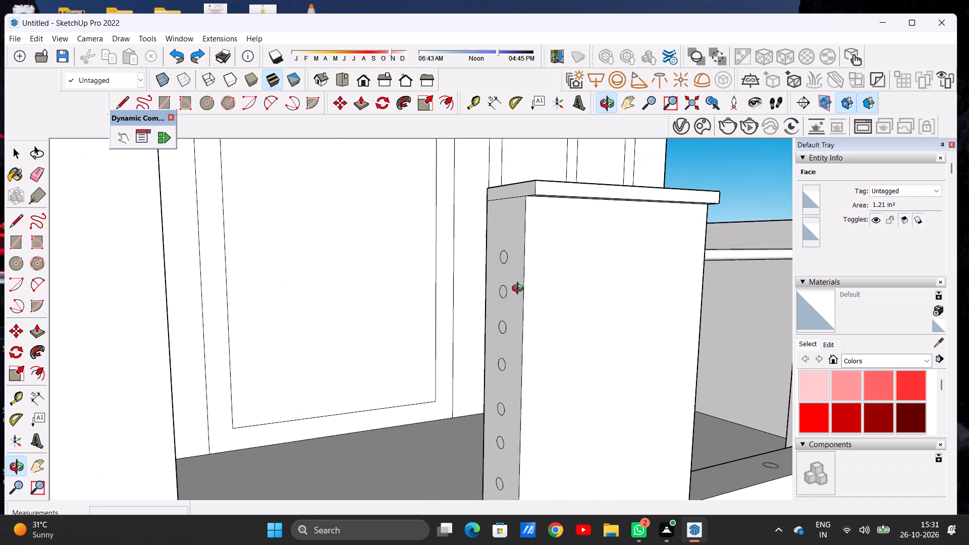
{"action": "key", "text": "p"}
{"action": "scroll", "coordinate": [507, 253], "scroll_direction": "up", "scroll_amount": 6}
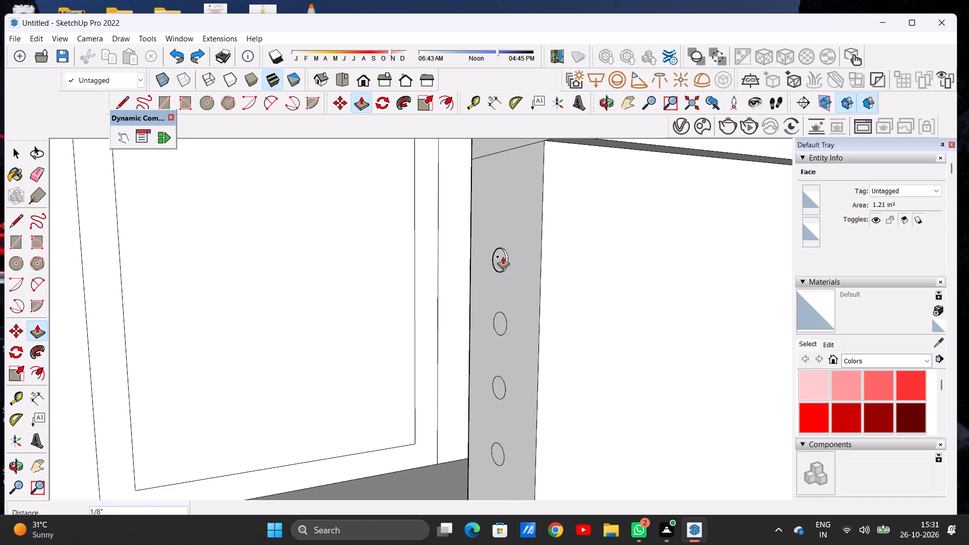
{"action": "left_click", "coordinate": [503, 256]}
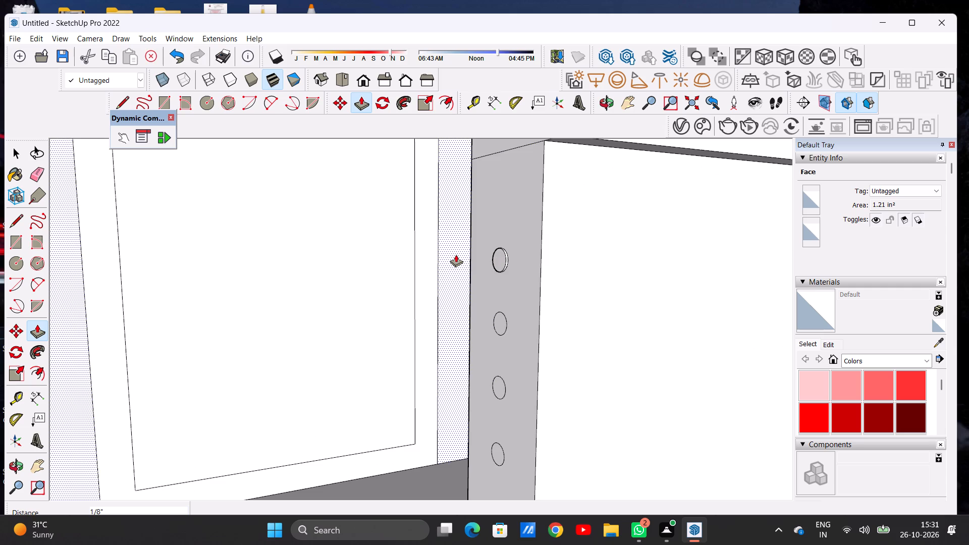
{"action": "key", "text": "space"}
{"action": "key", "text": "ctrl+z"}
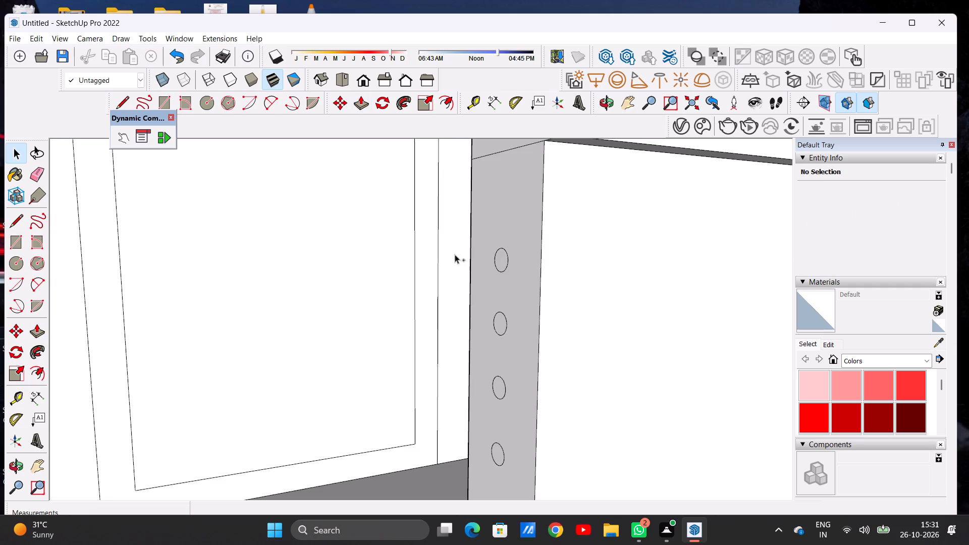
Pull the block's top circle outward about 2' 6 1/4" to the terrace wall opposite the pillar as a round rail.
{"action": "key", "text": "p"}
{"action": "scroll", "coordinate": [502, 258], "scroll_direction": "up", "scroll_amount": 1}
{"action": "scroll", "coordinate": [502, 258], "scroll_direction": "down", "scroll_amount": 1}
{"action": "scroll", "coordinate": [502, 258], "scroll_direction": "up", "scroll_amount": 4}
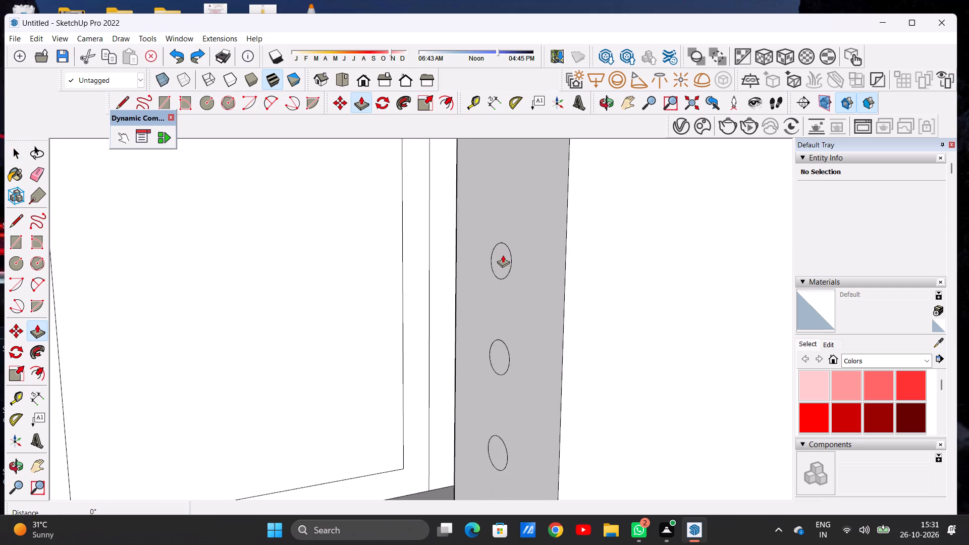
{"action": "left_click", "coordinate": [503, 255]}
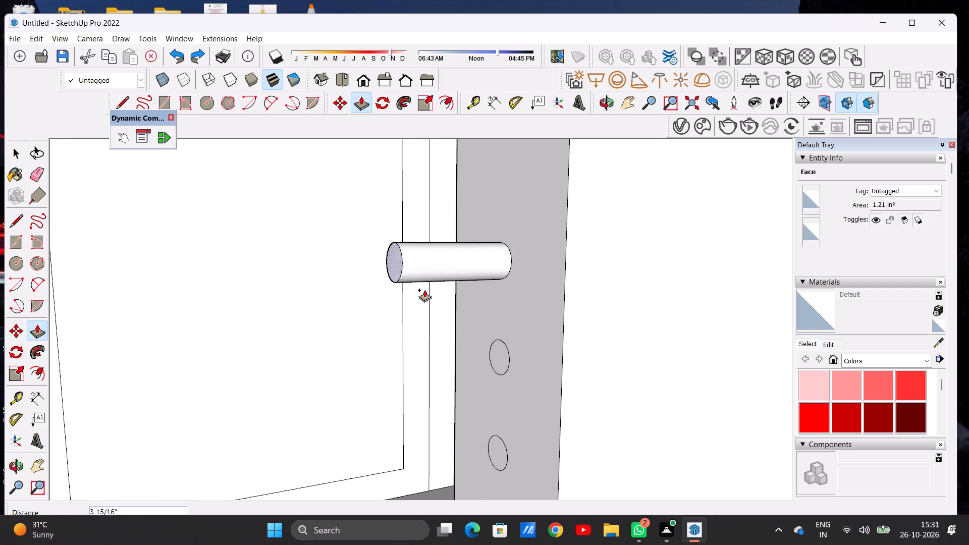
{"action": "scroll", "coordinate": [378, 276], "scroll_direction": "down", "scroll_amount": 15}
{"action": "scroll", "coordinate": [434, 288], "scroll_direction": "up", "scroll_amount": 1}
{"action": "scroll", "coordinate": [434, 288], "scroll_direction": "down", "scroll_amount": 1}
{"action": "scroll", "coordinate": [434, 288], "scroll_direction": "up", "scroll_amount": 1}
{"action": "scroll", "coordinate": [434, 288], "scroll_direction": "down", "scroll_amount": 2}
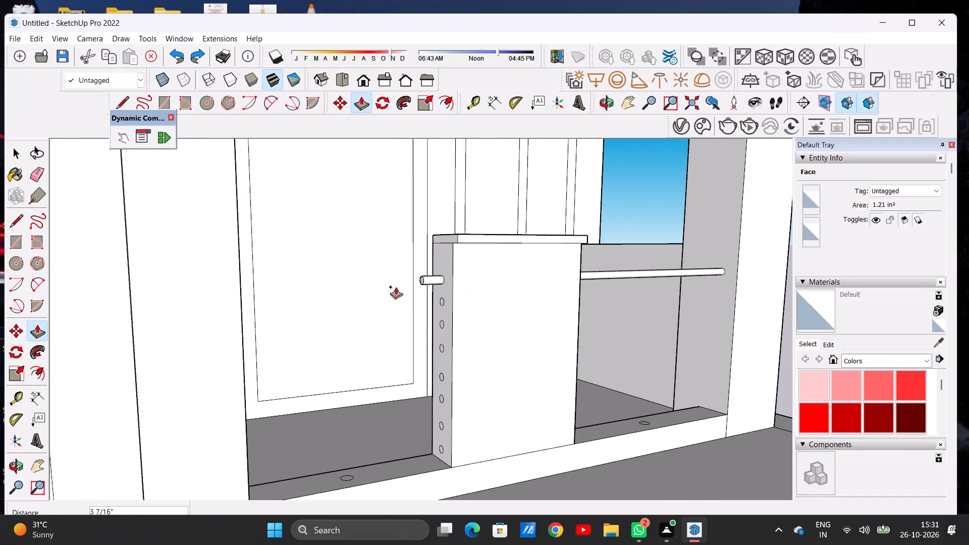
{"action": "left_click", "coordinate": [241, 278]}
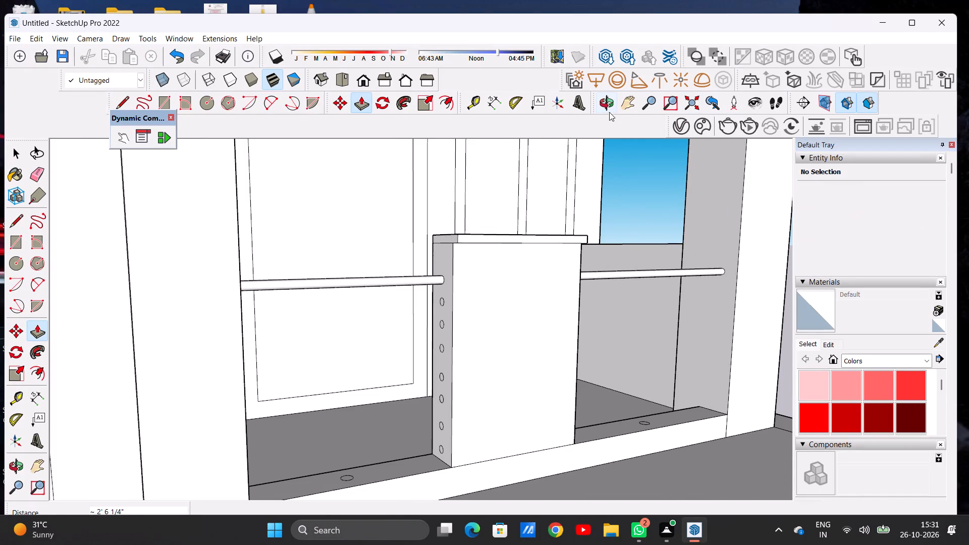
{"action": "left_click", "coordinate": [609, 107]}
{"action": "left_click_drag", "start_coordinate": [595, 253], "coordinate": [341, 276]}
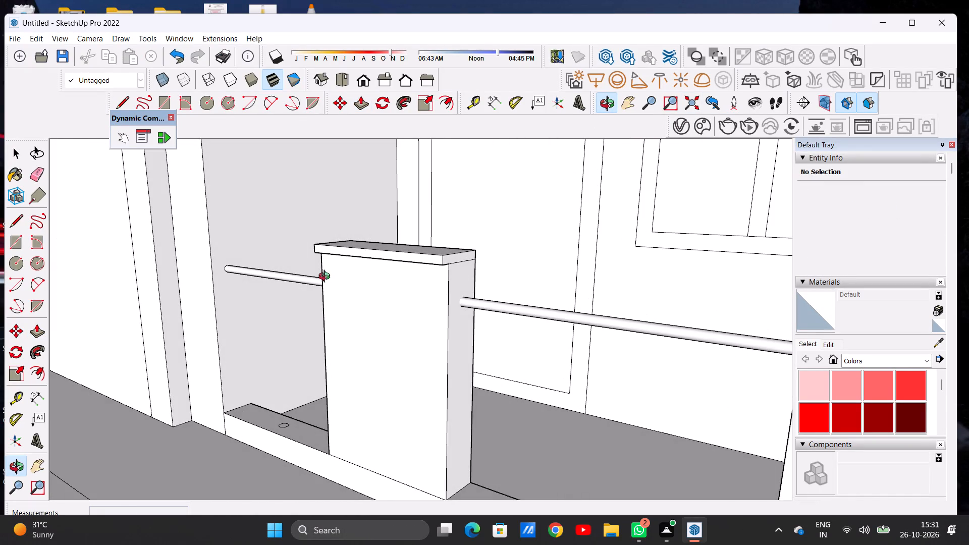
{"action": "scroll", "coordinate": [550, 262], "scroll_direction": "down", "scroll_amount": 7}
{"action": "scroll", "coordinate": [484, 293], "scroll_direction": "up", "scroll_amount": 7}
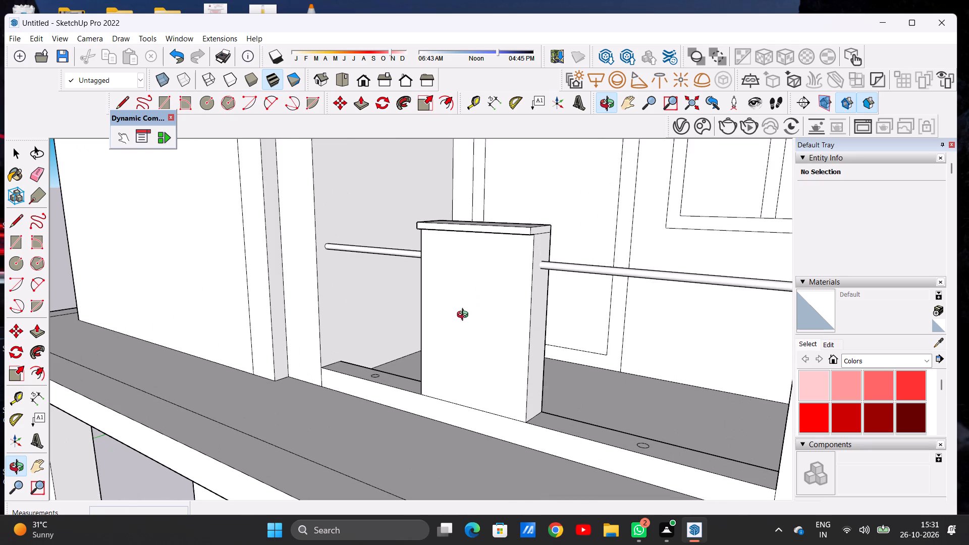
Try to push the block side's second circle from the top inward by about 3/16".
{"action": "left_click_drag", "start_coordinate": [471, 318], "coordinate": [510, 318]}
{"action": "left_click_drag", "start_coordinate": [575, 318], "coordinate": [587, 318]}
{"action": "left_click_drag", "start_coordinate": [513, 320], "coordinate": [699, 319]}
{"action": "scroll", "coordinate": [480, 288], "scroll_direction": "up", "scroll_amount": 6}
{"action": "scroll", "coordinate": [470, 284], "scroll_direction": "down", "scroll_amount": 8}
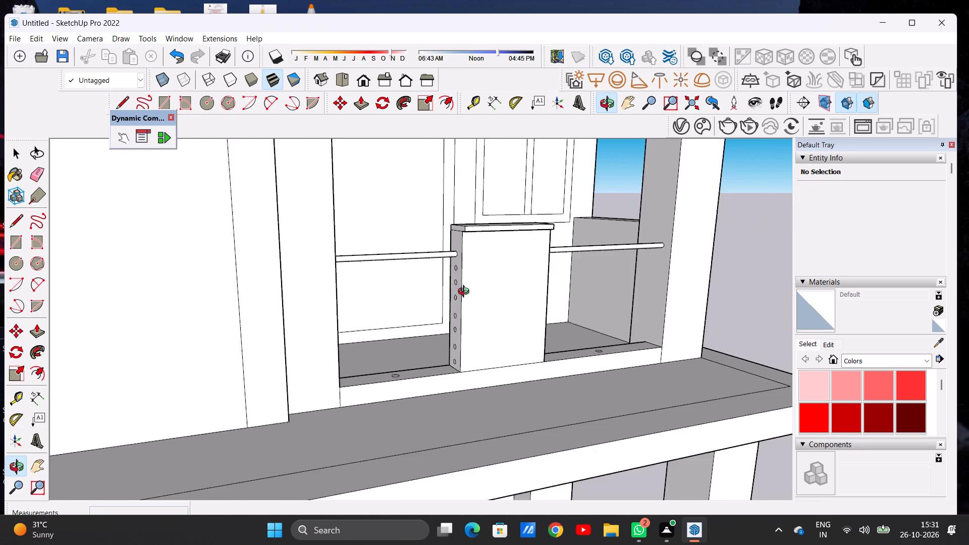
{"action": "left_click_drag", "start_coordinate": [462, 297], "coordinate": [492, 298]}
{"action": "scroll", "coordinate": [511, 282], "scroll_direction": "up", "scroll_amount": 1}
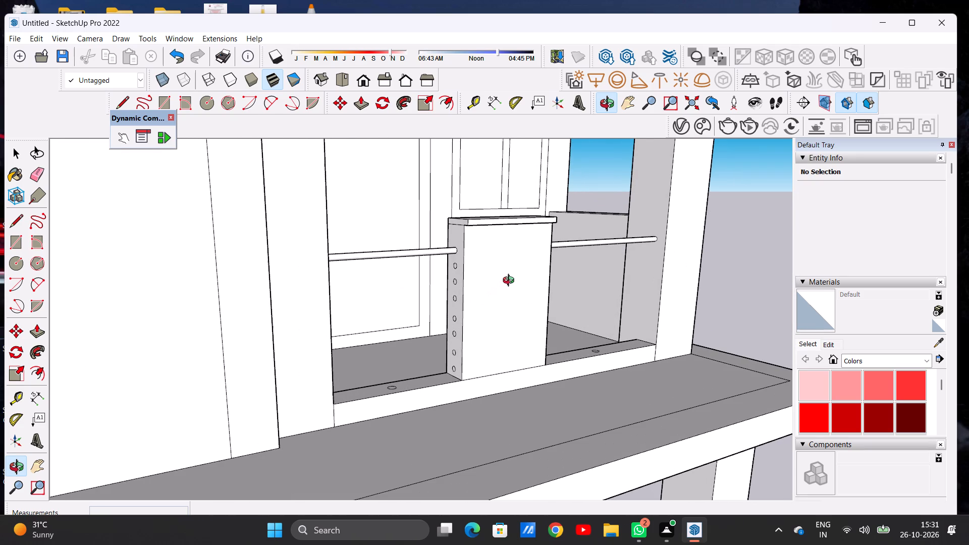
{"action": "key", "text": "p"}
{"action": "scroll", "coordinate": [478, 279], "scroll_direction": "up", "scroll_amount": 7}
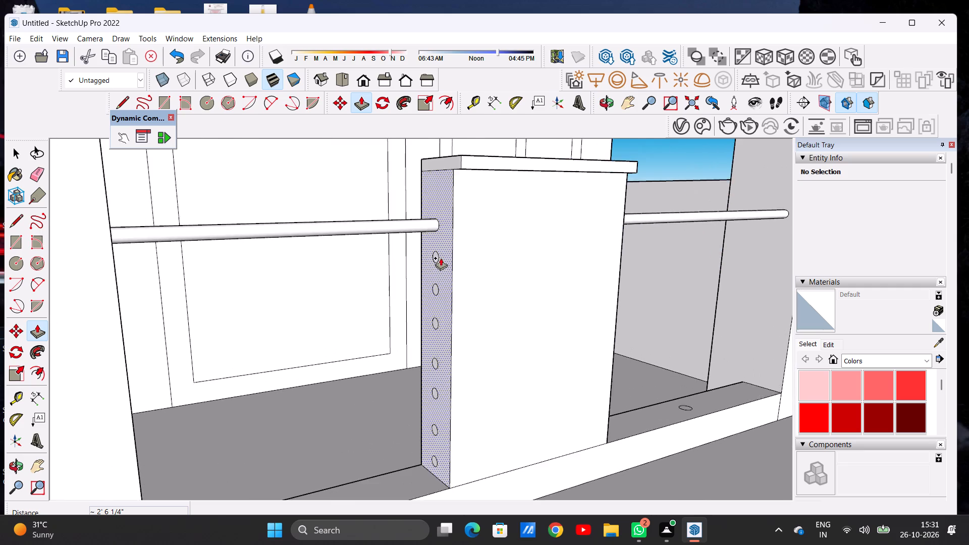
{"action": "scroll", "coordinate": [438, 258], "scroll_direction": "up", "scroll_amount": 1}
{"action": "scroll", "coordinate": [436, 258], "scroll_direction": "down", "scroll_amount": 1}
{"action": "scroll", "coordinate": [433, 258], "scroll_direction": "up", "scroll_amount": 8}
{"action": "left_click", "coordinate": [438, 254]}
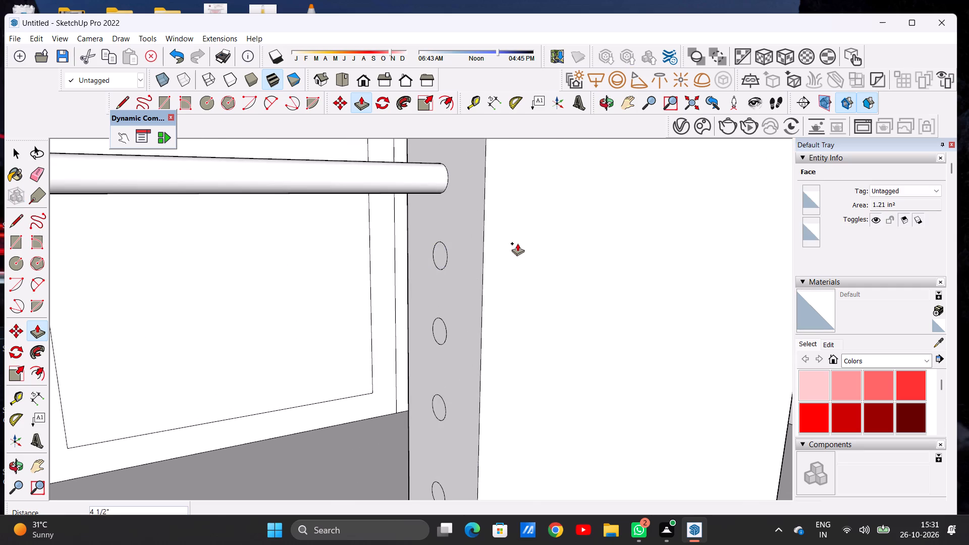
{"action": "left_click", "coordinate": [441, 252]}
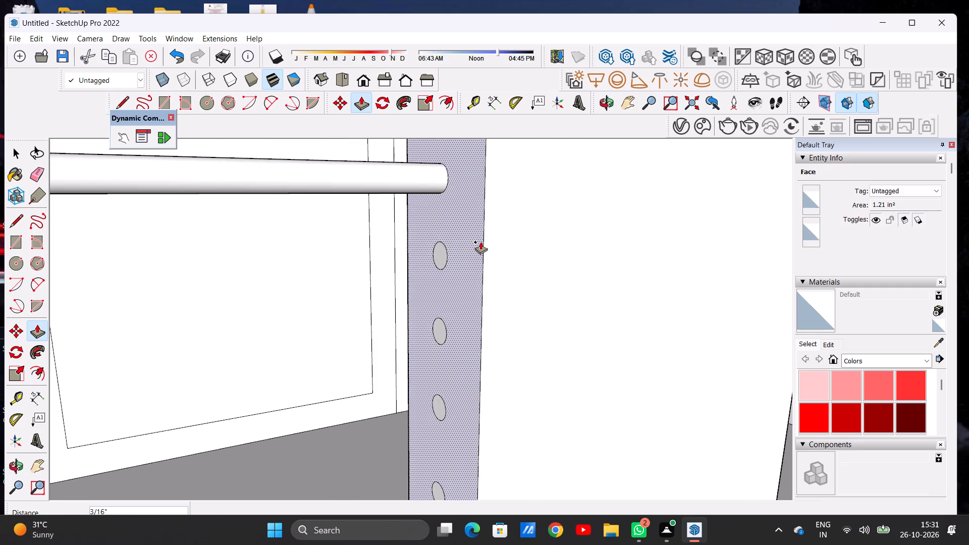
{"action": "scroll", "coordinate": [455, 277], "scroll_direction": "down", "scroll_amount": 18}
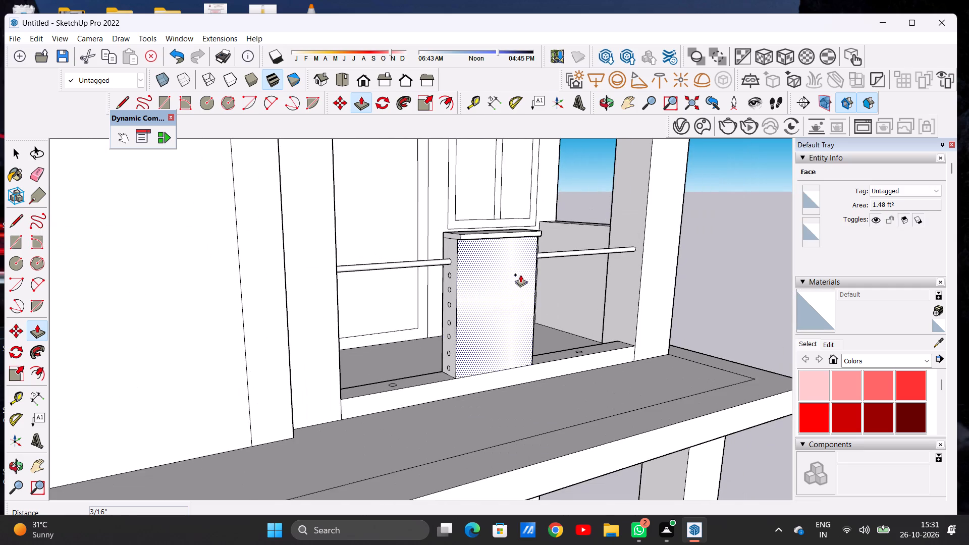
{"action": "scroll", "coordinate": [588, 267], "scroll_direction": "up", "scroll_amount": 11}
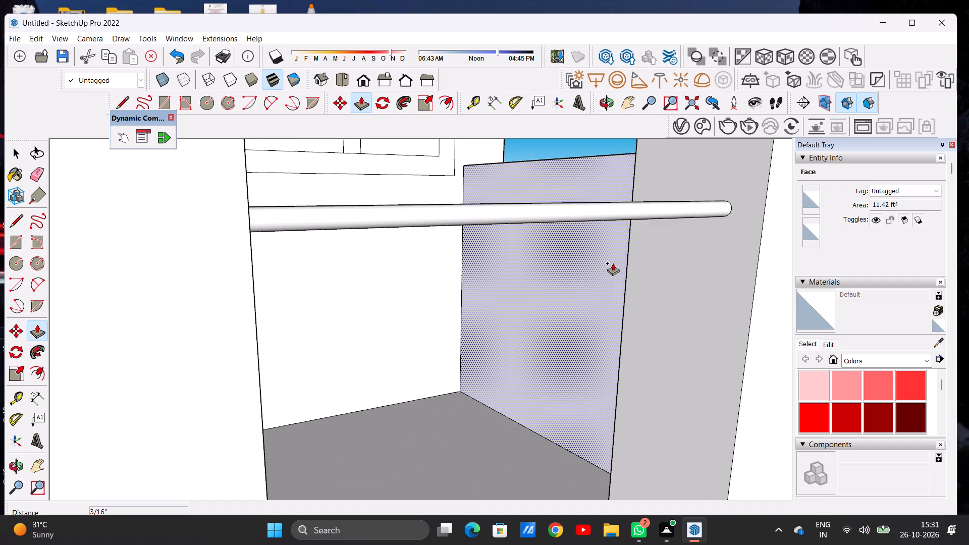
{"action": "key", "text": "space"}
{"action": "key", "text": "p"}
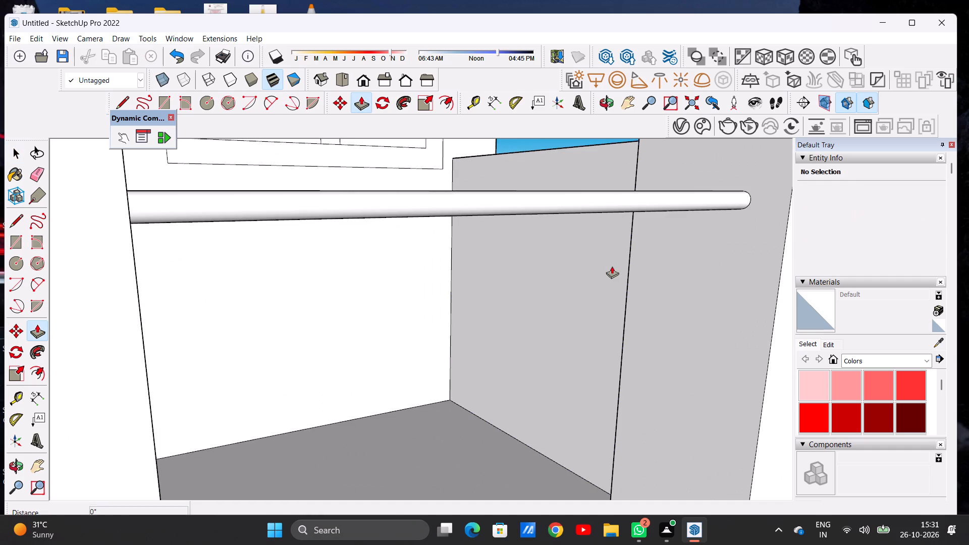
Push the second circle from the top through the block to the banded pillar as a round rail, about 5' 3 3/4".
{"action": "scroll", "coordinate": [613, 269], "scroll_direction": "down", "scroll_amount": 9}
{"action": "scroll", "coordinate": [380, 292], "scroll_direction": "up", "scroll_amount": 12}
{"action": "scroll", "coordinate": [381, 277], "scroll_direction": "down", "scroll_amount": 1}
{"action": "scroll", "coordinate": [381, 277], "scroll_direction": "up", "scroll_amount": 2}
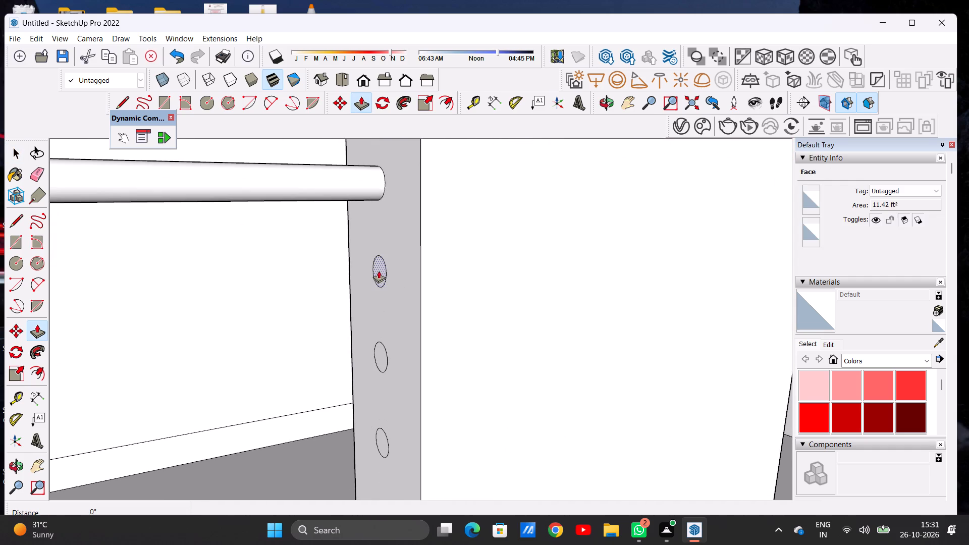
{"action": "left_click", "coordinate": [379, 269]}
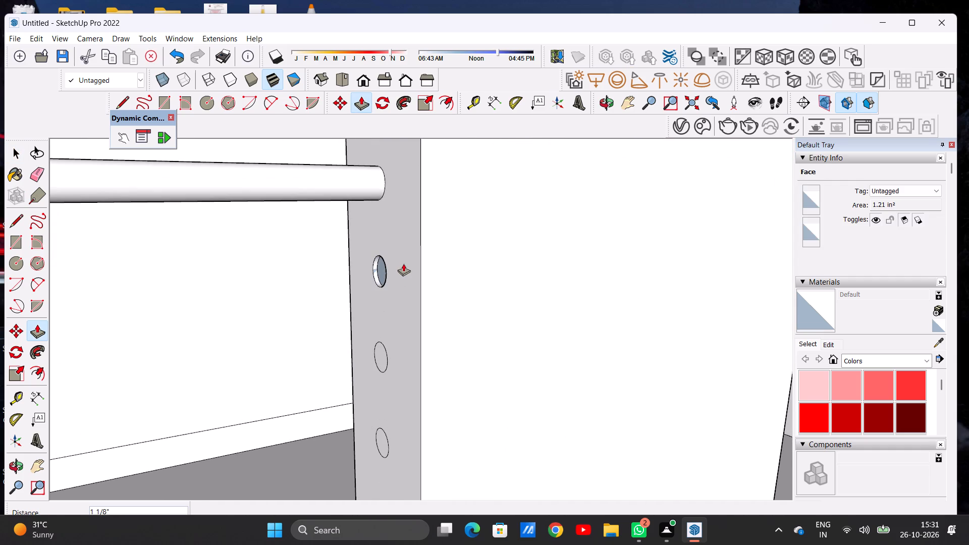
{"action": "scroll", "coordinate": [479, 261], "scroll_direction": "down", "scroll_amount": 6}
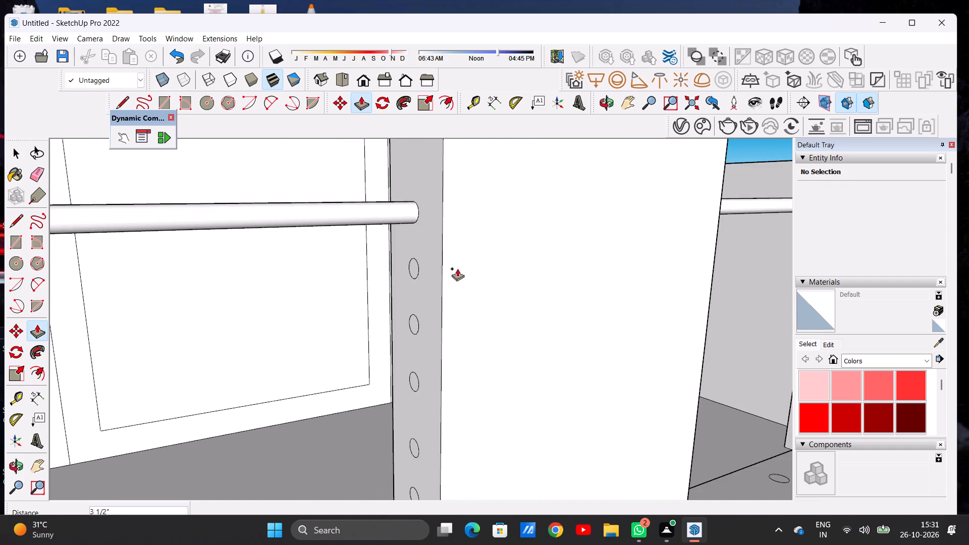
{"action": "scroll", "coordinate": [440, 276], "scroll_direction": "down", "scroll_amount": 5}
{"action": "scroll", "coordinate": [627, 264], "scroll_direction": "down", "scroll_amount": 6}
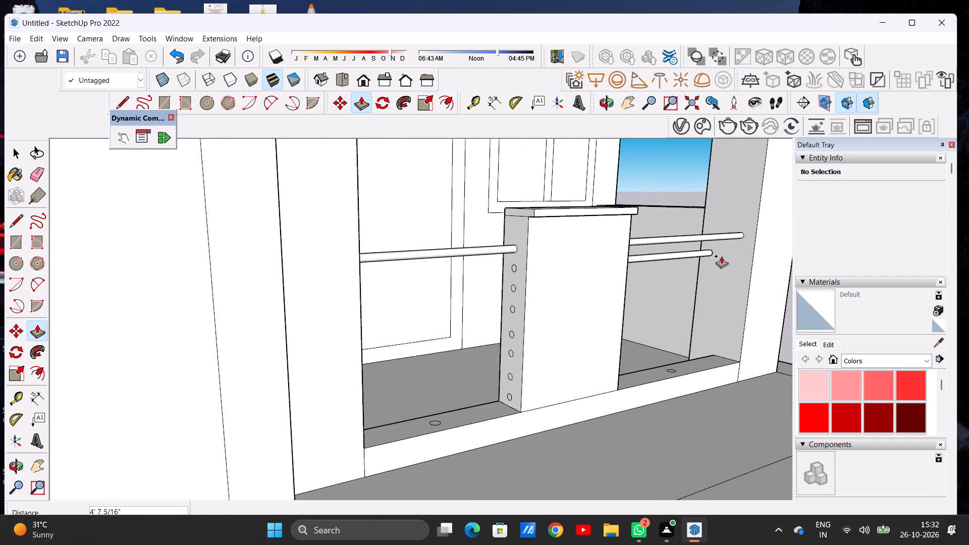
{"action": "scroll", "coordinate": [728, 254], "scroll_direction": "up", "scroll_amount": 15}
{"action": "left_click", "coordinate": [773, 216]}
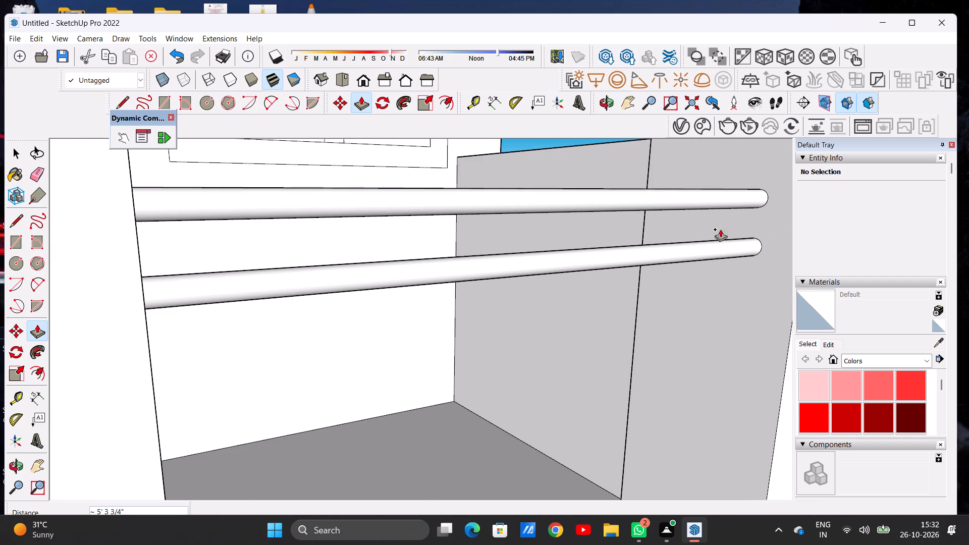
Push the block side's third circle from the top through to the banded pillar as a rail, about 5' 3 3/4".
{"action": "scroll", "coordinate": [716, 224], "scroll_direction": "down", "scroll_amount": 16}
{"action": "scroll", "coordinate": [512, 236], "scroll_direction": "up", "scroll_amount": 10}
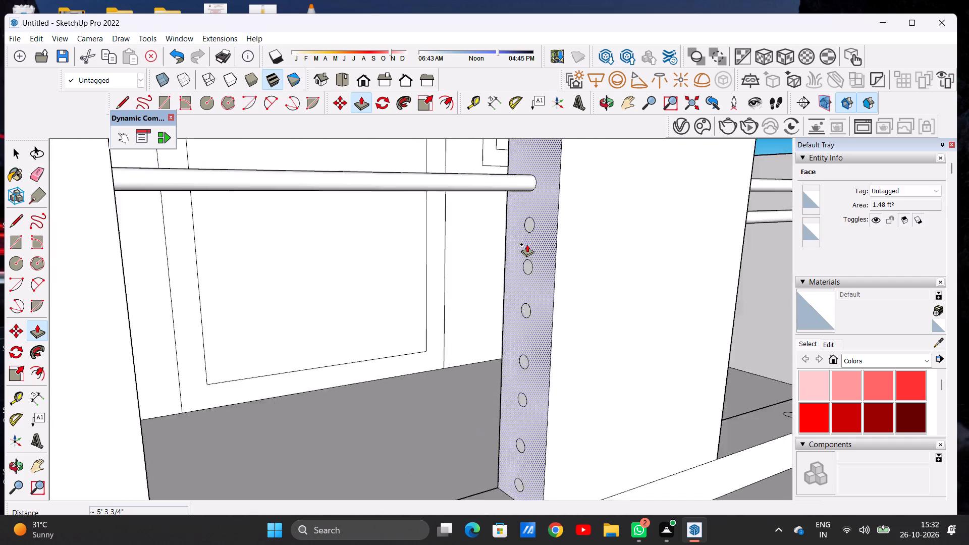
{"action": "scroll", "coordinate": [527, 244], "scroll_direction": "up", "scroll_amount": 12}
{"action": "left_click", "coordinate": [531, 293]}
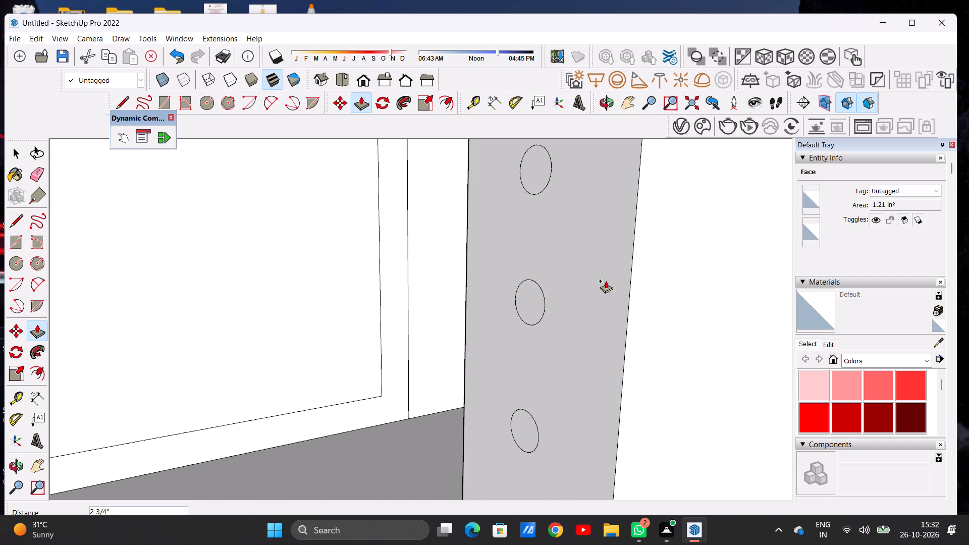
{"action": "scroll", "coordinate": [532, 286], "scroll_direction": "down", "scroll_amount": 7}
{"action": "scroll", "coordinate": [505, 292], "scroll_direction": "down", "scroll_amount": 16}
{"action": "scroll", "coordinate": [678, 277], "scroll_direction": "up", "scroll_amount": 6}
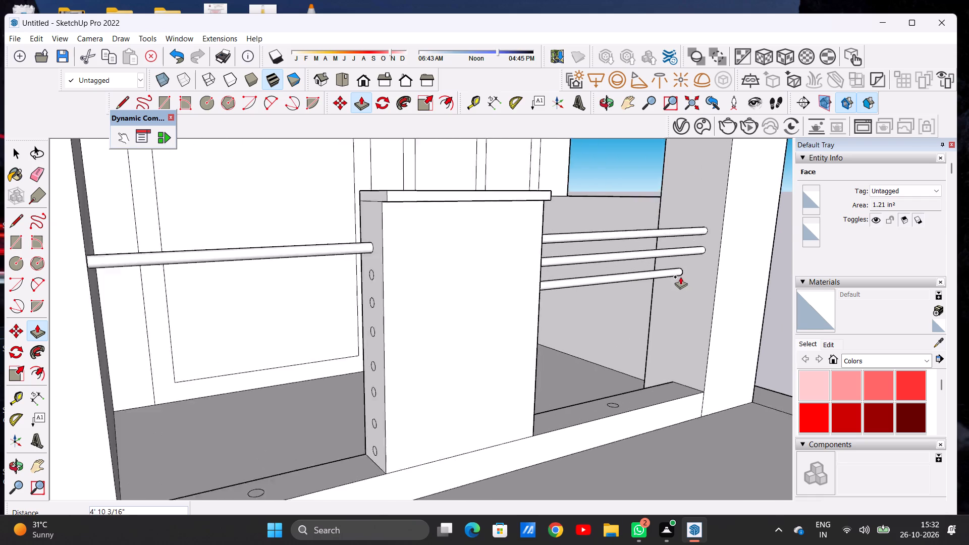
{"action": "scroll", "coordinate": [680, 277], "scroll_direction": "up", "scroll_amount": 1}
{"action": "left_click", "coordinate": [717, 251]}
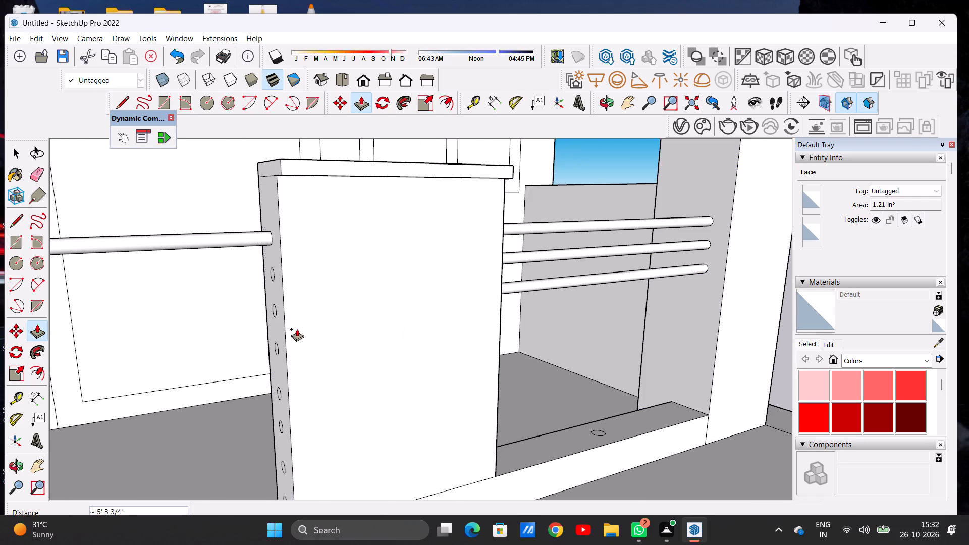
Push the block side's fourth circle from the top through to the banded pillar as a rail, about 5' 3 3/4".
{"action": "scroll", "coordinate": [272, 345], "scroll_direction": "up", "scroll_amount": 1}
{"action": "scroll", "coordinate": [272, 345], "scroll_direction": "down", "scroll_amount": 1}
{"action": "scroll", "coordinate": [272, 345], "scroll_direction": "up", "scroll_amount": 13}
{"action": "left_click", "coordinate": [283, 352]}
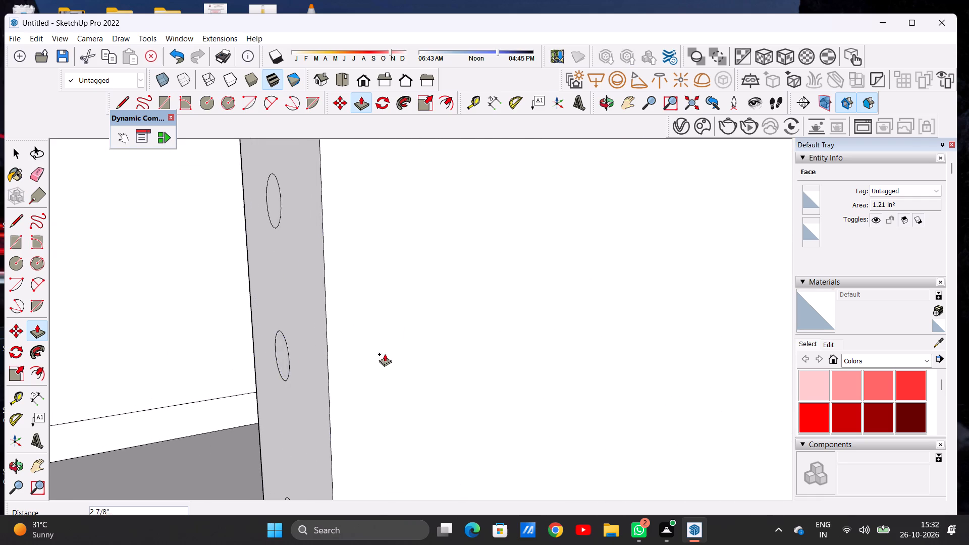
{"action": "scroll", "coordinate": [347, 358], "scroll_direction": "down", "scroll_amount": 20}
{"action": "scroll", "coordinate": [347, 358], "scroll_direction": "down", "scroll_amount": 2}
{"action": "scroll", "coordinate": [542, 321], "scroll_direction": "up", "scroll_amount": 6}
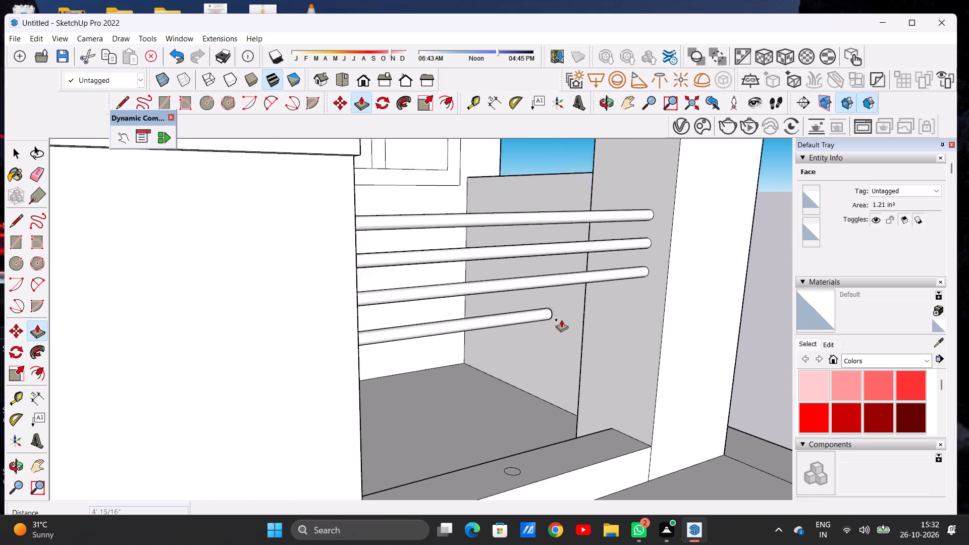
{"action": "scroll", "coordinate": [561, 319], "scroll_direction": "up", "scroll_amount": 6}
{"action": "left_click", "coordinate": [740, 249]}
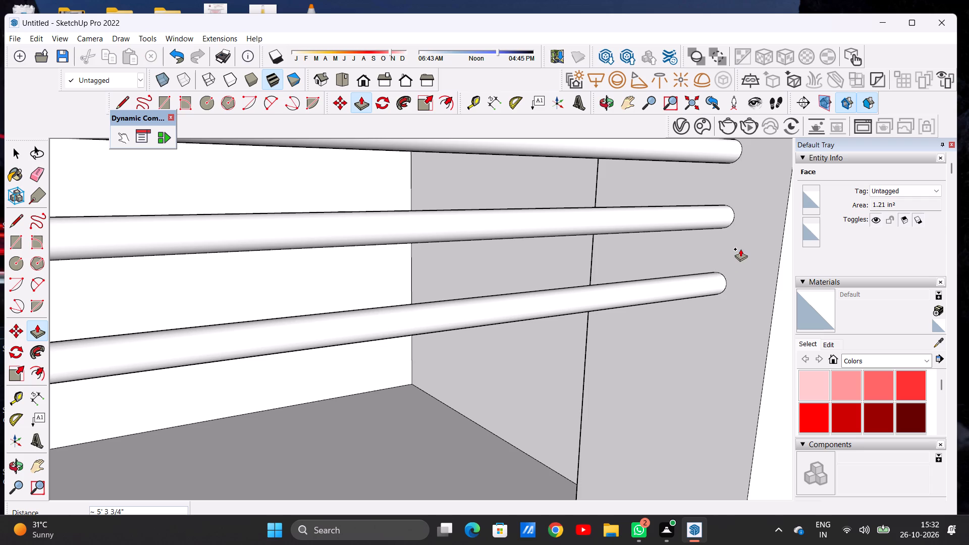
Push the block side's fifth circle from the top through to the banded pillar as a rail, about 5' 3 3/4".
{"action": "scroll", "coordinate": [572, 270], "scroll_direction": "down", "scroll_amount": 17}
{"action": "scroll", "coordinate": [449, 295], "scroll_direction": "up", "scroll_amount": 1}
{"action": "scroll", "coordinate": [447, 298], "scroll_direction": "down", "scroll_amount": 1}
{"action": "scroll", "coordinate": [447, 299], "scroll_direction": "up", "scroll_amount": 2}
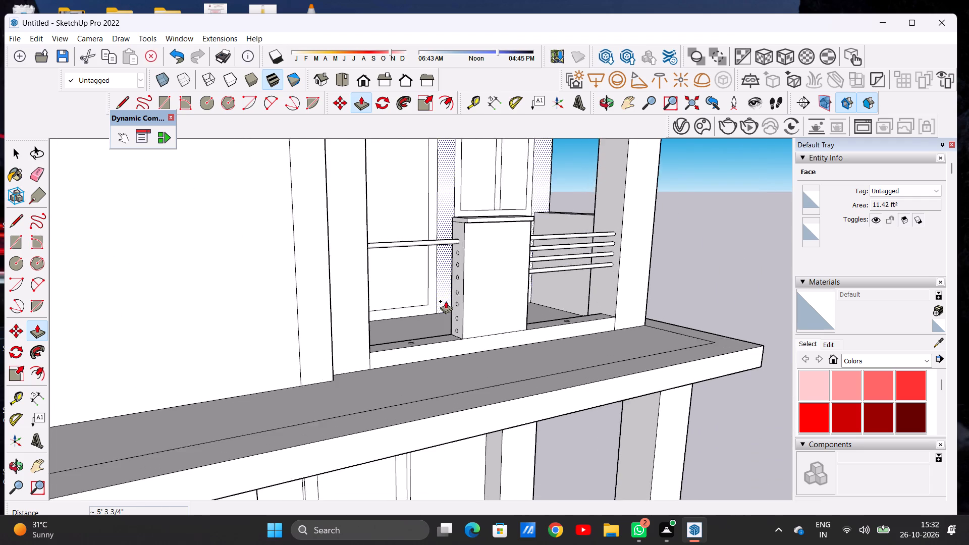
{"action": "scroll", "coordinate": [446, 301], "scroll_direction": "up", "scroll_amount": 16}
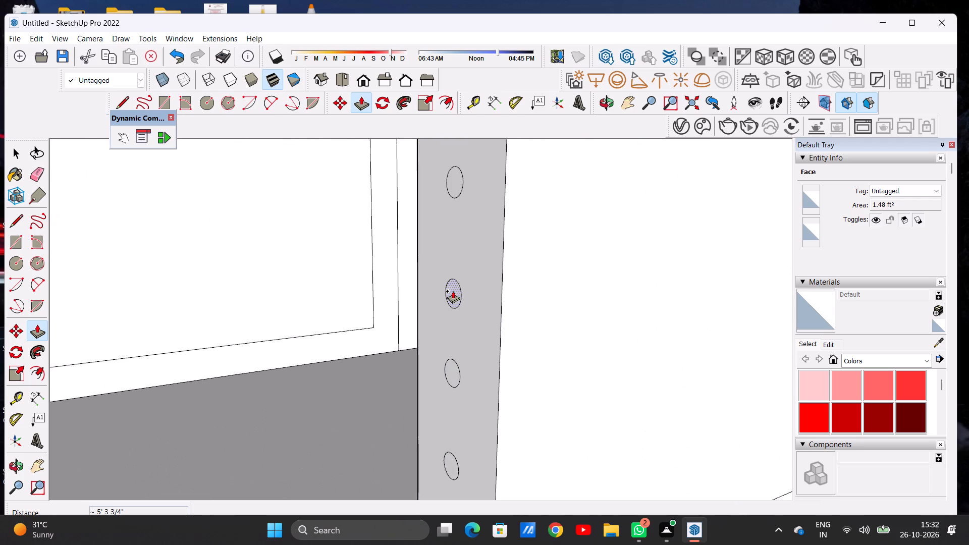
{"action": "left_click", "coordinate": [453, 291]}
{"action": "scroll", "coordinate": [542, 295], "scroll_direction": "down", "scroll_amount": 3}
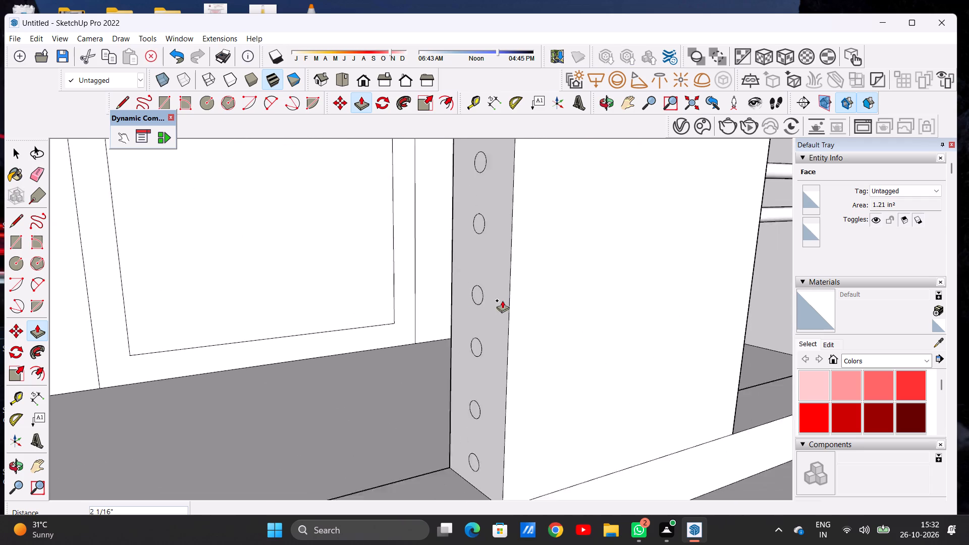
{"action": "scroll", "coordinate": [502, 300], "scroll_direction": "down", "scroll_amount": 16}
{"action": "scroll", "coordinate": [631, 281], "scroll_direction": "up", "scroll_amount": 12}
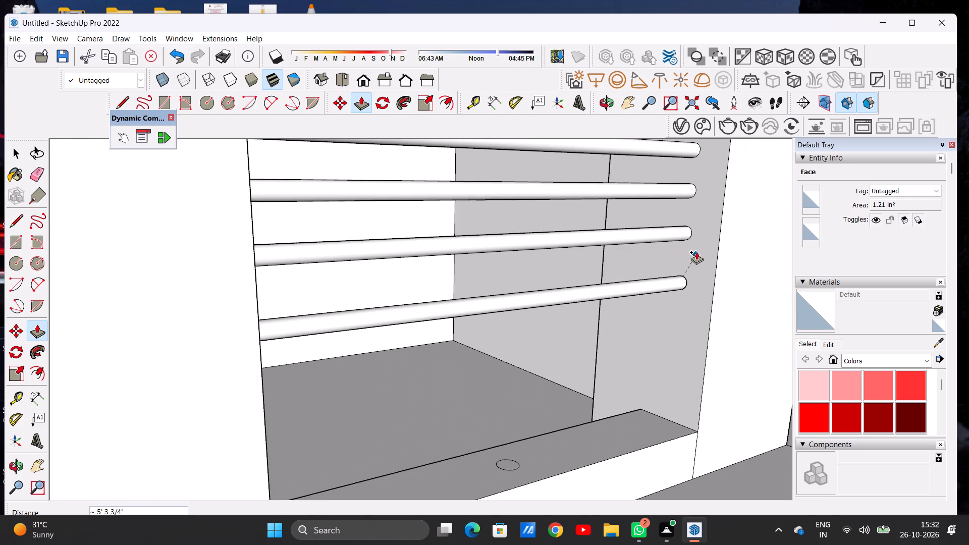
{"action": "left_click", "coordinate": [696, 249]}
Push the block side's sixth circle from the top through to the banded pillar as a rail, about 5' 3 3/4".
{"action": "scroll", "coordinate": [608, 268], "scroll_direction": "down", "scroll_amount": 2}
{"action": "scroll", "coordinate": [609, 268], "scroll_direction": "up", "scroll_amount": 1}
{"action": "scroll", "coordinate": [610, 268], "scroll_direction": "down", "scroll_amount": 11}
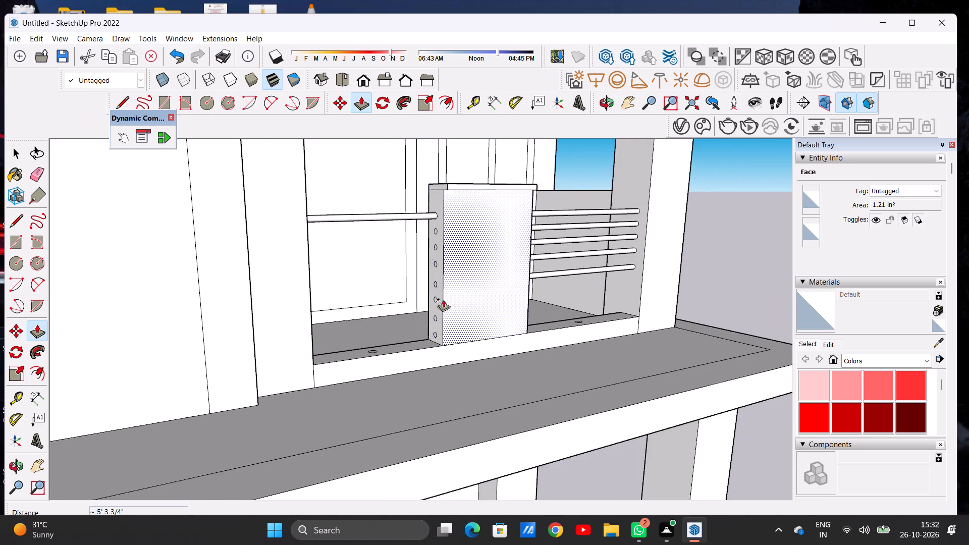
{"action": "scroll", "coordinate": [437, 301], "scroll_direction": "up", "scroll_amount": 10}
{"action": "scroll", "coordinate": [437, 302], "scroll_direction": "down", "scroll_amount": 1}
{"action": "scroll", "coordinate": [437, 302], "scroll_direction": "up", "scroll_amount": 2}
{"action": "left_click", "coordinate": [439, 293]}
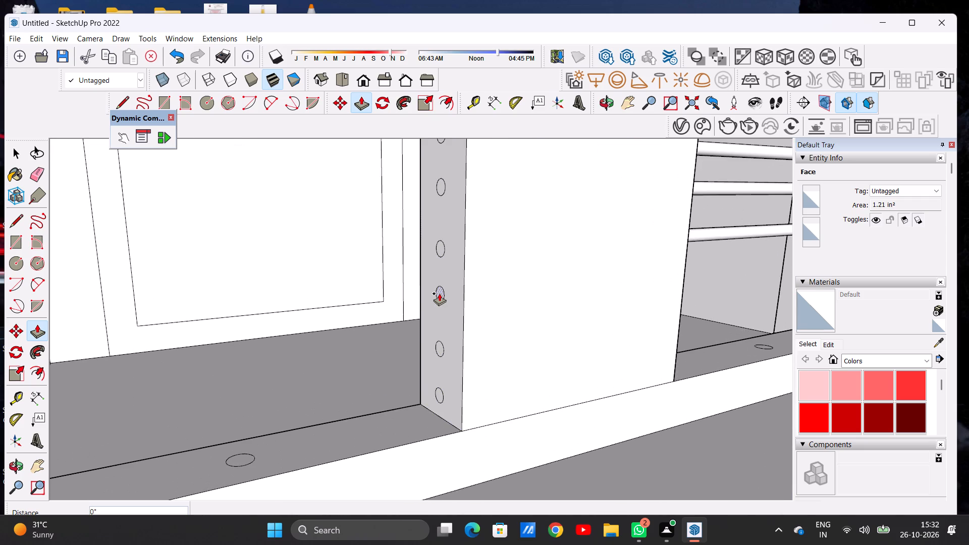
{"action": "scroll", "coordinate": [471, 294], "scroll_direction": "down", "scroll_amount": 10}
{"action": "scroll", "coordinate": [423, 304], "scroll_direction": "down", "scroll_amount": 9}
{"action": "scroll", "coordinate": [540, 288], "scroll_direction": "up", "scroll_amount": 1}
{"action": "scroll", "coordinate": [545, 287], "scroll_direction": "down", "scroll_amount": 1}
{"action": "scroll", "coordinate": [546, 286], "scroll_direction": "up", "scroll_amount": 1}
{"action": "scroll", "coordinate": [546, 286], "scroll_direction": "down", "scroll_amount": 1}
{"action": "scroll", "coordinate": [546, 286], "scroll_direction": "up", "scroll_amount": 4}
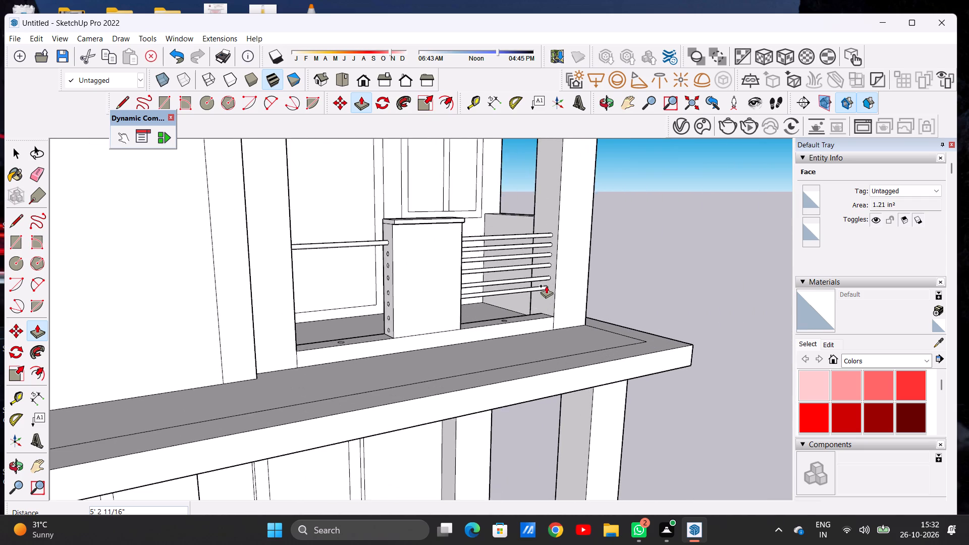
{"action": "scroll", "coordinate": [546, 286], "scroll_direction": "up", "scroll_amount": 16}
{"action": "scroll", "coordinate": [549, 290], "scroll_direction": "down", "scroll_amount": 1}
{"action": "scroll", "coordinate": [548, 290], "scroll_direction": "up", "scroll_amount": 1}
{"action": "left_click", "coordinate": [544, 272]}
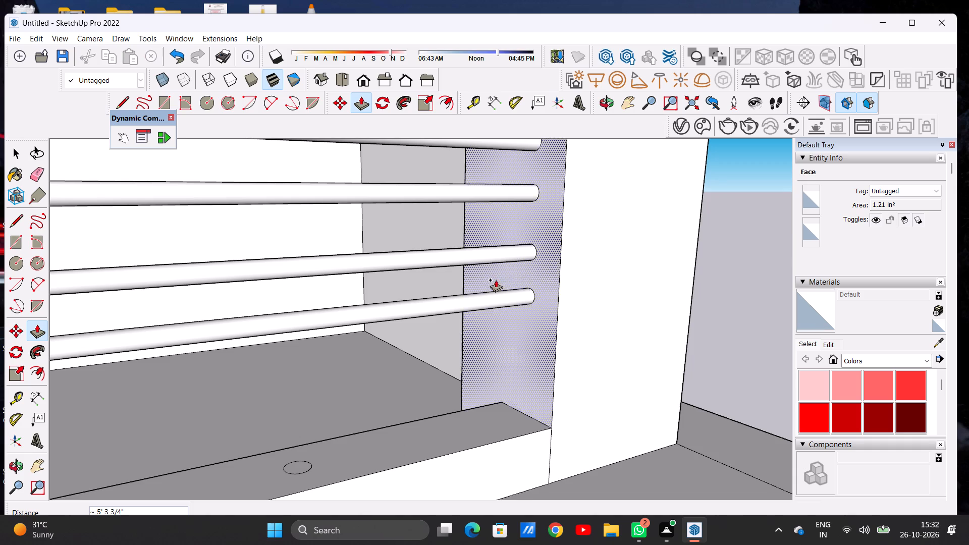
Push the block side's seventh circle from the top through to the banded pillar as a rail, about 5' 3 3/4".
{"action": "scroll", "coordinate": [495, 279], "scroll_direction": "down", "scroll_amount": 18}
{"action": "scroll", "coordinate": [365, 301], "scroll_direction": "up", "scroll_amount": 10}
{"action": "scroll", "coordinate": [376, 295], "scroll_direction": "down", "scroll_amount": 1}
{"action": "scroll", "coordinate": [376, 295], "scroll_direction": "up", "scroll_amount": 3}
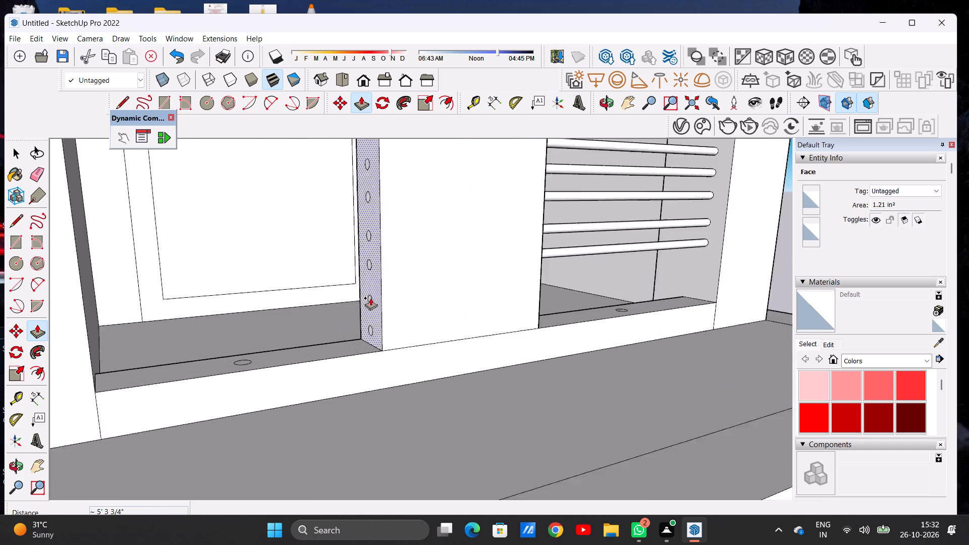
{"action": "scroll", "coordinate": [370, 298], "scroll_direction": "up", "scroll_amount": 18}
{"action": "left_click", "coordinate": [368, 299]}
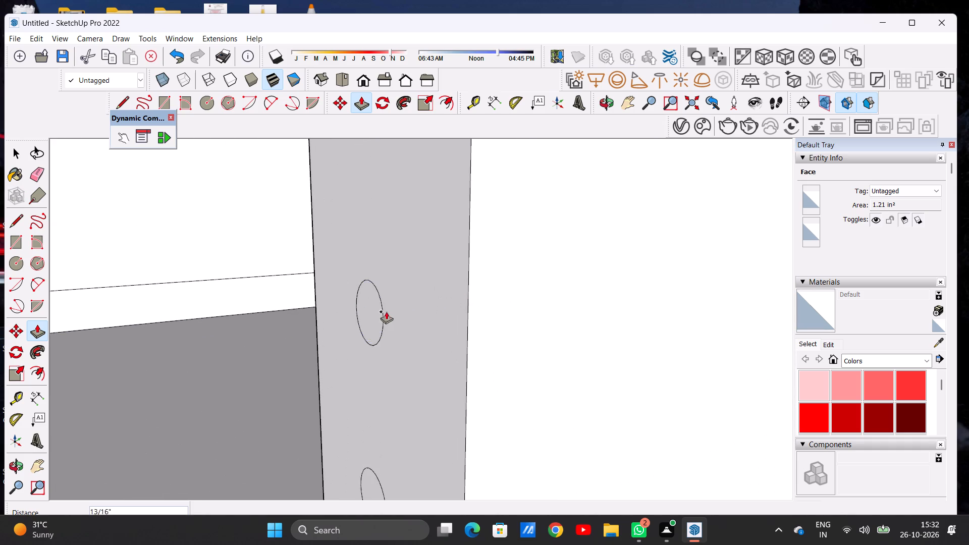
{"action": "scroll", "coordinate": [372, 314], "scroll_direction": "down", "scroll_amount": 20}
{"action": "scroll", "coordinate": [372, 314], "scroll_direction": "down", "scroll_amount": 8}
{"action": "scroll", "coordinate": [570, 291], "scroll_direction": "up", "scroll_amount": 4}
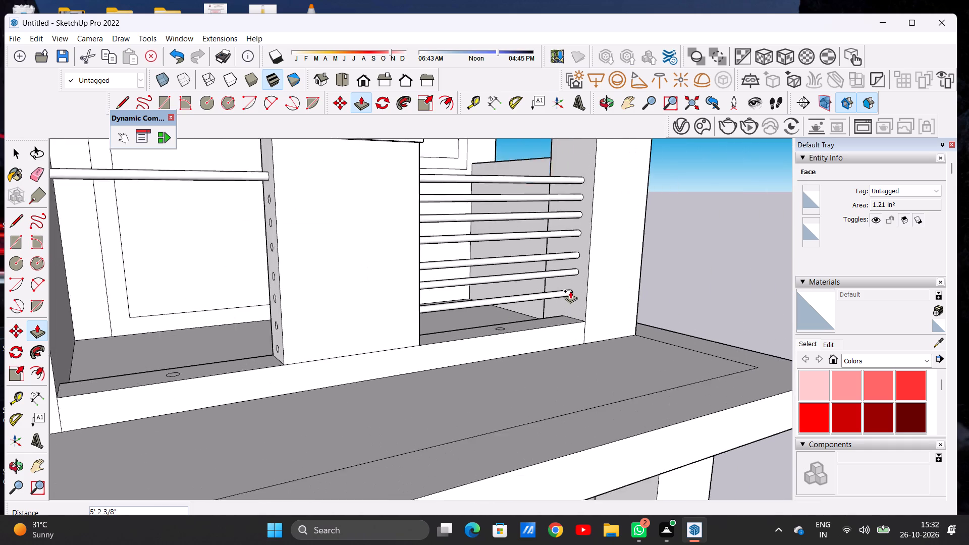
{"action": "scroll", "coordinate": [570, 291], "scroll_direction": "up", "scroll_amount": 4}
{"action": "scroll", "coordinate": [583, 282], "scroll_direction": "down", "scroll_amount": 1}
{"action": "scroll", "coordinate": [583, 282], "scroll_direction": "up", "scroll_amount": 7}
{"action": "left_click", "coordinate": [583, 274]}
Push the block side's lowest circle through to the banded pillar as a rail, about 5' 3 3/4".
{"action": "scroll", "coordinate": [559, 286], "scroll_direction": "down", "scroll_amount": 2}
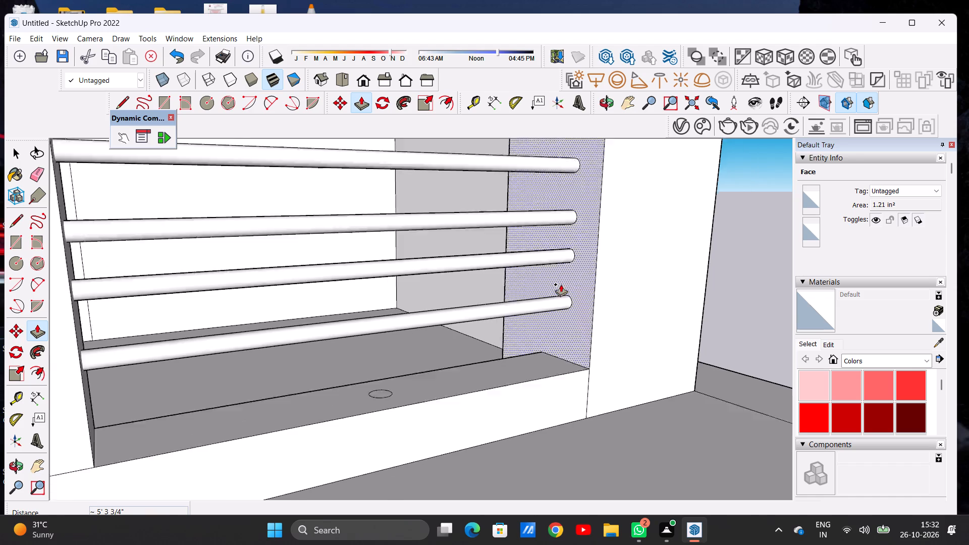
{"action": "scroll", "coordinate": [561, 284], "scroll_direction": "down", "scroll_amount": 16}
{"action": "scroll", "coordinate": [453, 308], "scroll_direction": "down", "scroll_amount": 1}
{"action": "scroll", "coordinate": [450, 310], "scroll_direction": "up", "scroll_amount": 9}
{"action": "scroll", "coordinate": [429, 313], "scroll_direction": "down", "scroll_amount": 1}
{"action": "scroll", "coordinate": [429, 313], "scroll_direction": "up", "scroll_amount": 4}
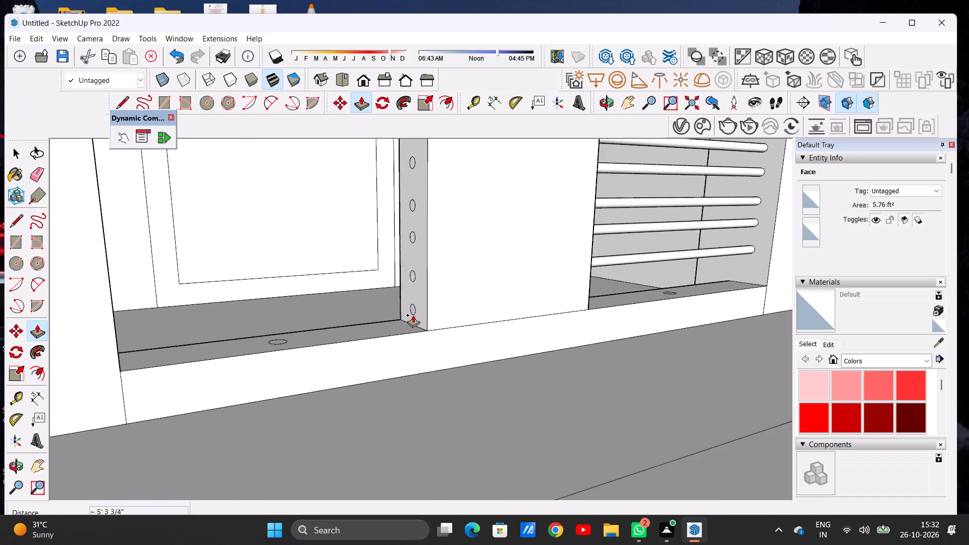
{"action": "scroll", "coordinate": [412, 315], "scroll_direction": "up", "scroll_amount": 13}
{"action": "left_click", "coordinate": [409, 300]}
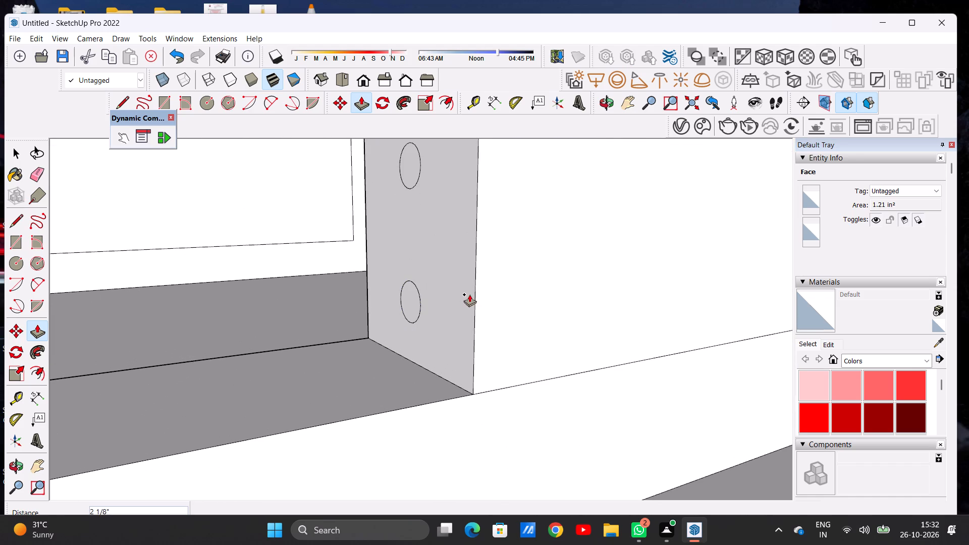
{"action": "scroll", "coordinate": [460, 298], "scroll_direction": "down", "scroll_amount": 20}
{"action": "scroll", "coordinate": [460, 298], "scroll_direction": "down", "scroll_amount": 7}
{"action": "scroll", "coordinate": [579, 264], "scroll_direction": "up", "scroll_amount": 5}
{"action": "scroll", "coordinate": [579, 264], "scroll_direction": "down", "scroll_amount": 1}
{"action": "scroll", "coordinate": [579, 264], "scroll_direction": "up", "scroll_amount": 1}
{"action": "scroll", "coordinate": [579, 266], "scroll_direction": "down", "scroll_amount": 1}
{"action": "scroll", "coordinate": [579, 271], "scroll_direction": "up", "scroll_amount": 4}
{"action": "scroll", "coordinate": [592, 273], "scroll_direction": "down", "scroll_amount": 1}
{"action": "scroll", "coordinate": [592, 273], "scroll_direction": "up", "scroll_amount": 12}
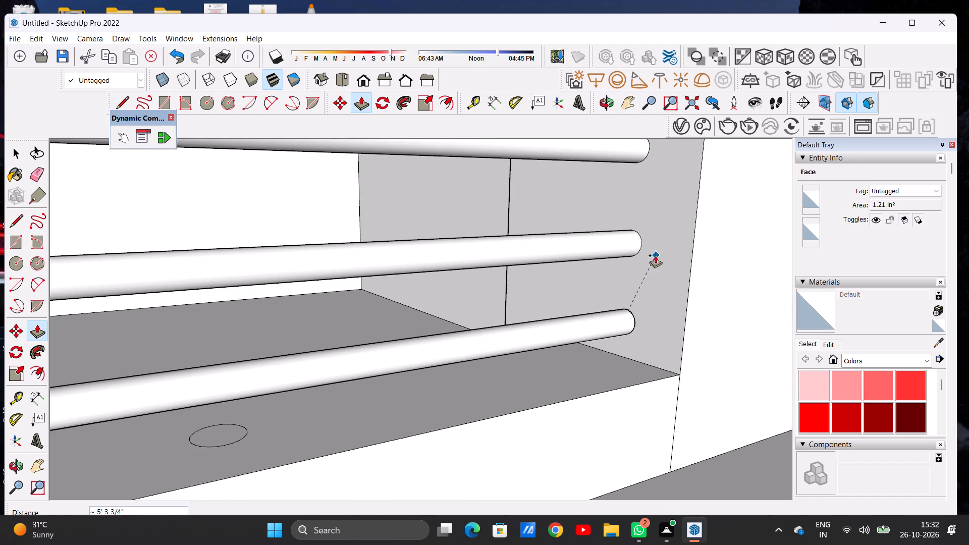
{"action": "left_click", "coordinate": [655, 255]}
Pull the parapet circle between the block and banded pillar up to the top rail as a vertical post, about 2' 4 5/8".
{"action": "scroll", "coordinate": [626, 278], "scroll_direction": "down", "scroll_amount": 12}
{"action": "scroll", "coordinate": [484, 266], "scroll_direction": "down", "scroll_amount": 3}
{"action": "scroll", "coordinate": [499, 291], "scroll_direction": "up", "scroll_amount": 8}
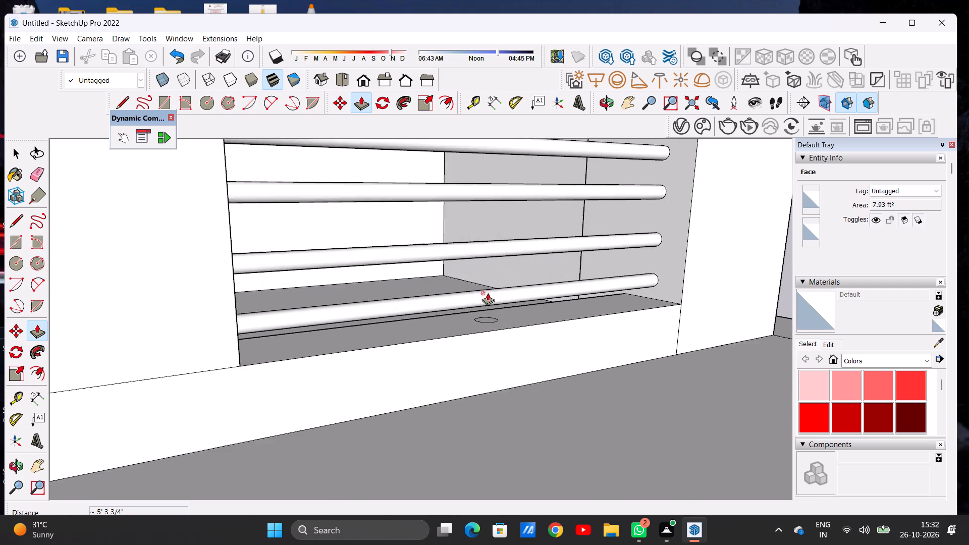
{"action": "scroll", "coordinate": [498, 315], "scroll_direction": "up", "scroll_amount": 9}
{"action": "scroll", "coordinate": [487, 324], "scroll_direction": "down", "scroll_amount": 1}
{"action": "scroll", "coordinate": [486, 325], "scroll_direction": "up", "scroll_amount": 2}
{"action": "left_click", "coordinate": [477, 330]}
{"action": "scroll", "coordinate": [484, 303], "scroll_direction": "down", "scroll_amount": 5}
{"action": "scroll", "coordinate": [484, 308], "scroll_direction": "down", "scroll_amount": 19}
{"action": "scroll", "coordinate": [498, 241], "scroll_direction": "up", "scroll_amount": 1}
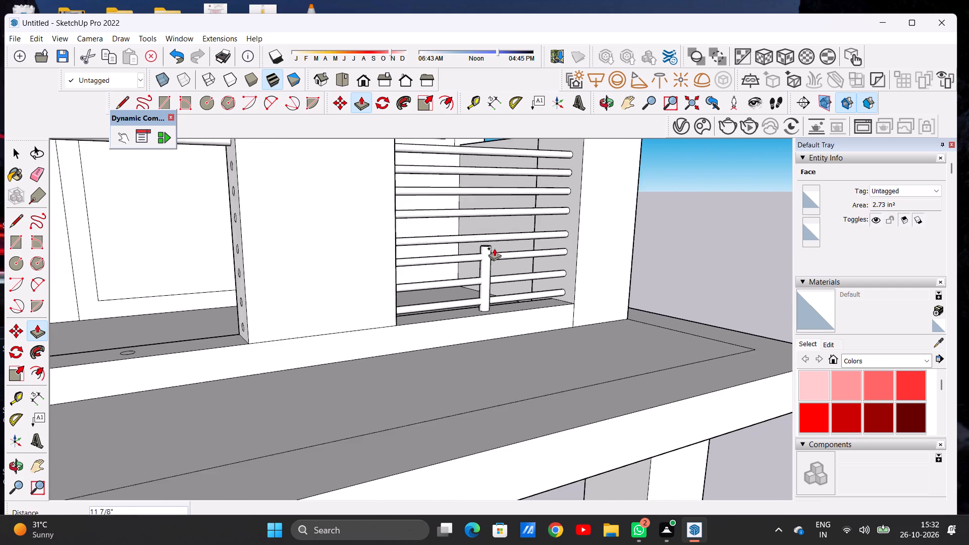
{"action": "scroll", "coordinate": [492, 263], "scroll_direction": "down", "scroll_amount": 8}
{"action": "scroll", "coordinate": [498, 209], "scroll_direction": "up", "scroll_amount": 6}
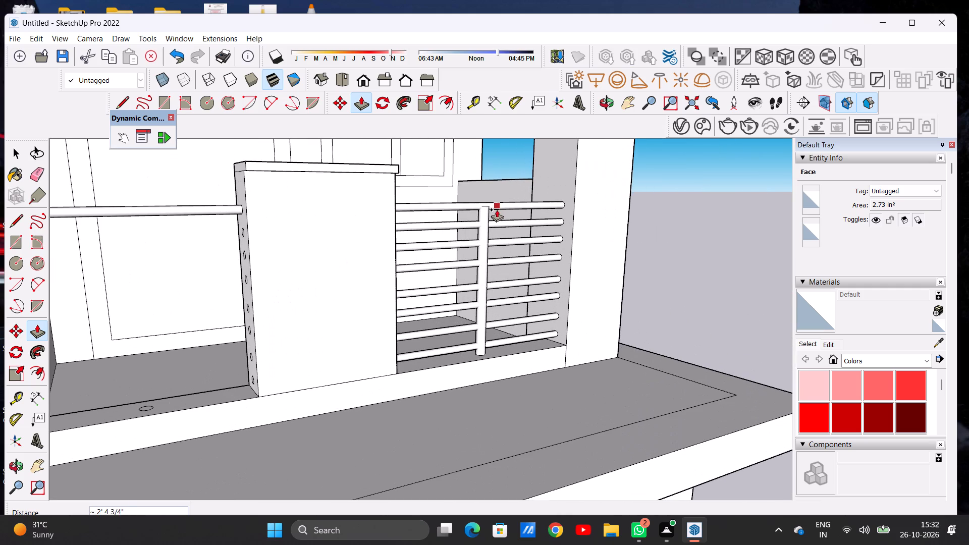
{"action": "scroll", "coordinate": [493, 213], "scroll_direction": "up", "scroll_amount": 5}
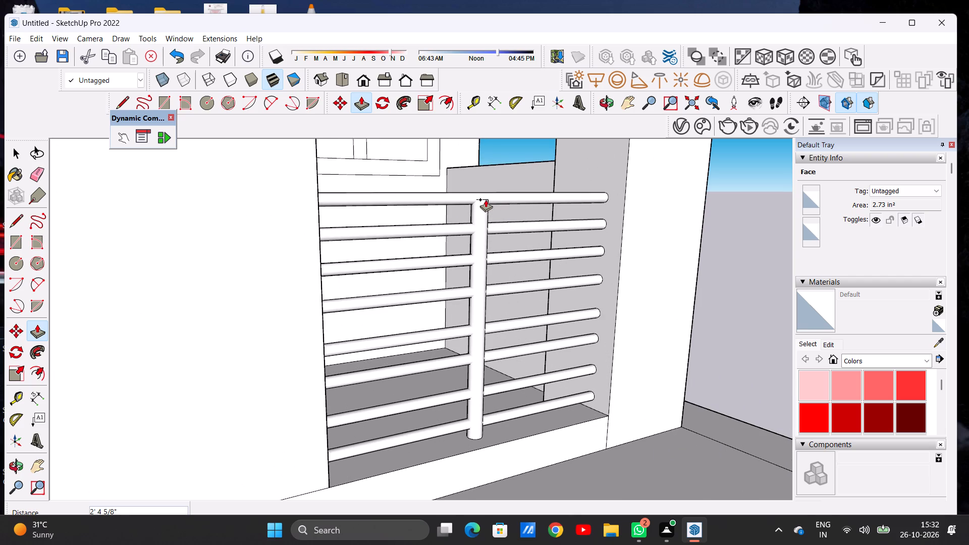
{"action": "left_click", "coordinate": [486, 199]}
Pull the block side's second circle from the top across the short bay to the facing pillar as a rail, about 2' 6 1/4".
{"action": "scroll", "coordinate": [483, 223], "scroll_direction": "down", "scroll_amount": 15}
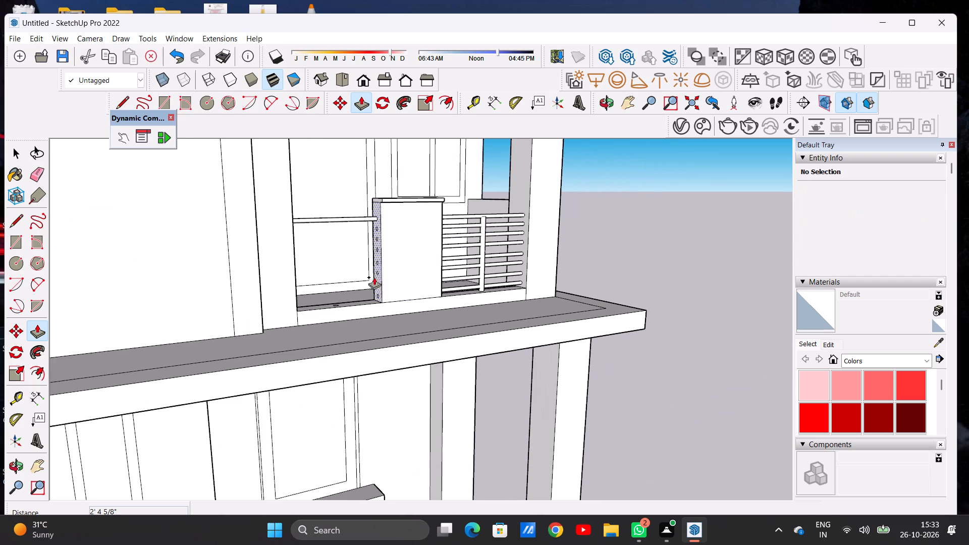
{"action": "scroll", "coordinate": [376, 214], "scroll_direction": "up", "scroll_amount": 4}
{"action": "scroll", "coordinate": [371, 222], "scroll_direction": "down", "scroll_amount": 1}
{"action": "scroll", "coordinate": [371, 222], "scroll_direction": "up", "scroll_amount": 9}
{"action": "scroll", "coordinate": [374, 234], "scroll_direction": "down", "scroll_amount": 1}
{"action": "scroll", "coordinate": [374, 234], "scroll_direction": "up", "scroll_amount": 2}
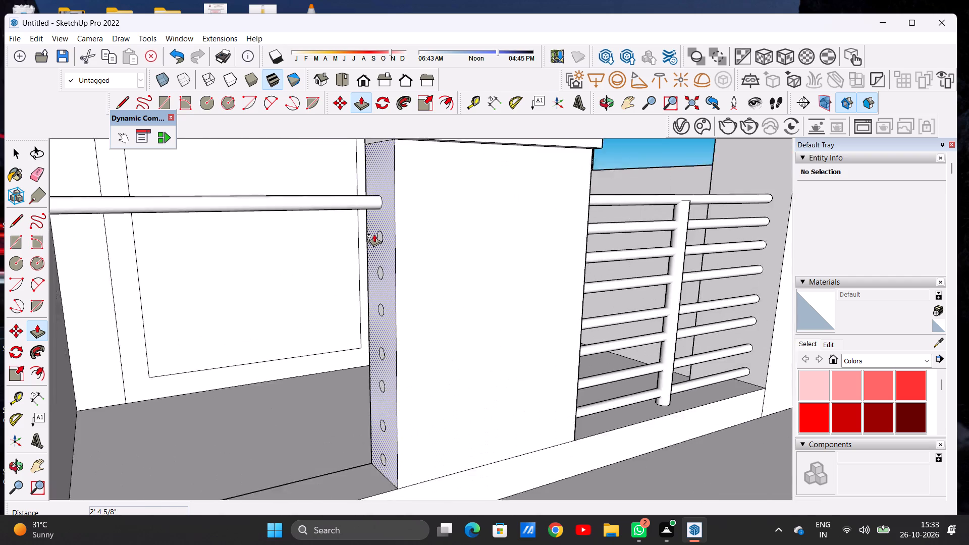
{"action": "scroll", "coordinate": [374, 234], "scroll_direction": "up", "scroll_amount": 9}
{"action": "left_click", "coordinate": [384, 237]}
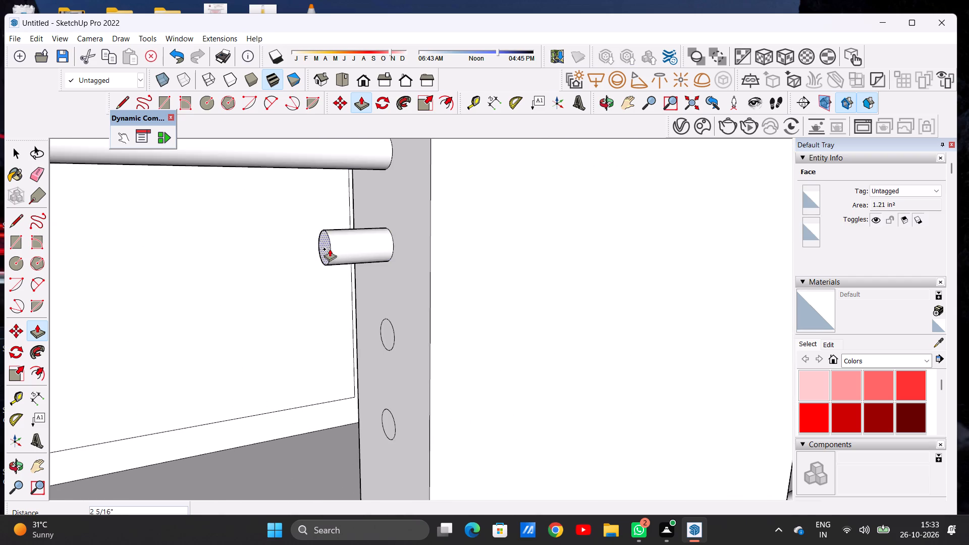
{"action": "scroll", "coordinate": [333, 249], "scroll_direction": "down", "scroll_amount": 20}
{"action": "scroll", "coordinate": [333, 249], "scroll_direction": "down", "scroll_amount": 1}
{"action": "scroll", "coordinate": [269, 249], "scroll_direction": "up", "scroll_amount": 12}
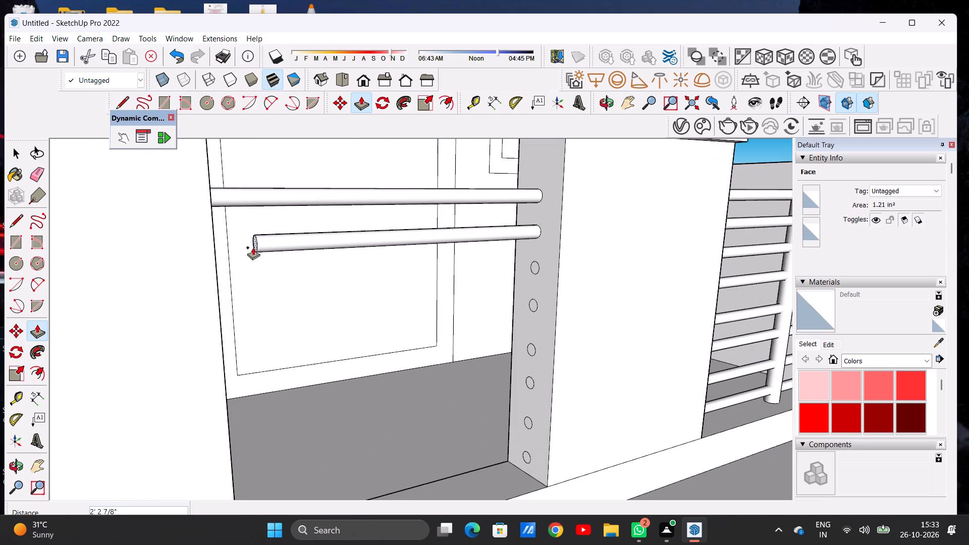
{"action": "left_click", "coordinate": [212, 226]}
Pull the block side's third circle from the top out to the facing pillar as a rail, about 2' 6 1/4".
{"action": "scroll", "coordinate": [532, 261], "scroll_direction": "up", "scroll_amount": 10}
{"action": "left_click", "coordinate": [543, 268]}
{"action": "scroll", "coordinate": [546, 242], "scroll_direction": "down", "scroll_amount": 8}
{"action": "scroll", "coordinate": [546, 242], "scroll_direction": "up", "scroll_amount": 1}
{"action": "scroll", "coordinate": [546, 242], "scroll_direction": "down", "scroll_amount": 9}
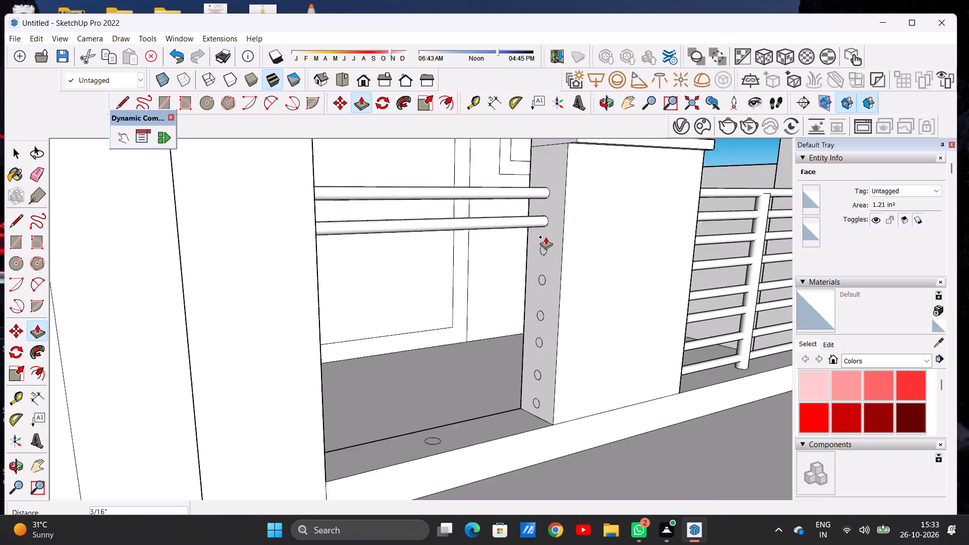
{"action": "scroll", "coordinate": [546, 237], "scroll_direction": "down", "scroll_amount": 4}
{"action": "scroll", "coordinate": [413, 259], "scroll_direction": "up", "scroll_amount": 14}
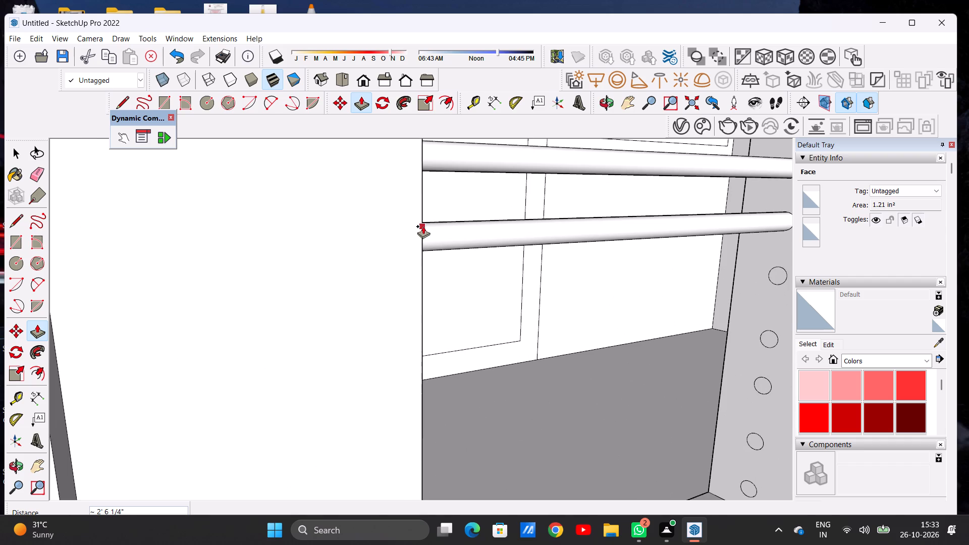
{"action": "left_click", "coordinate": [423, 226]}
Pull the block side's fourth circle from the top out to the facing pillar as a rail, about 2' 6 1/4".
{"action": "scroll", "coordinate": [390, 256], "scroll_direction": "down", "scroll_amount": 7}
{"action": "scroll", "coordinate": [645, 264], "scroll_direction": "up", "scroll_amount": 4}
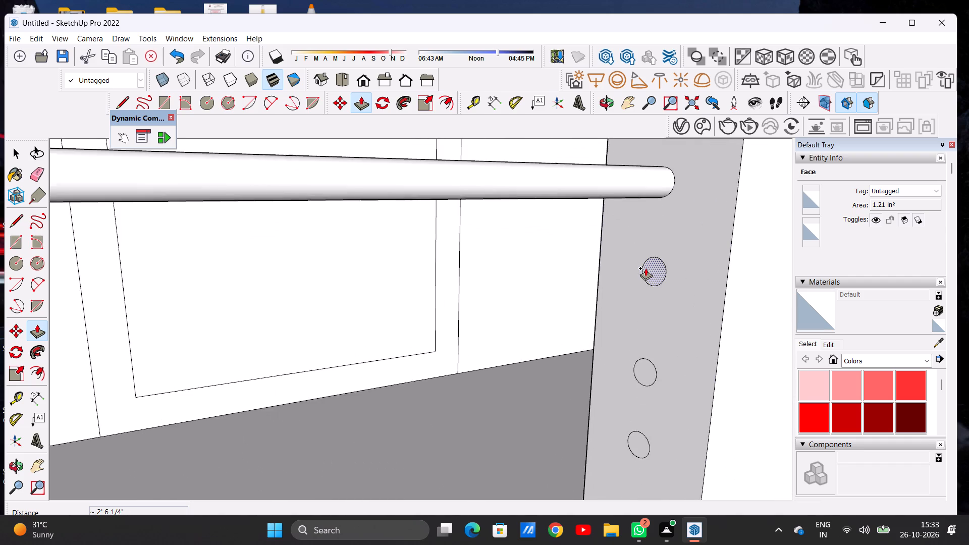
{"action": "scroll", "coordinate": [645, 268], "scroll_direction": "up", "scroll_amount": 8}
{"action": "left_click", "coordinate": [652, 267]}
{"action": "scroll", "coordinate": [583, 298], "scroll_direction": "down", "scroll_amount": 11}
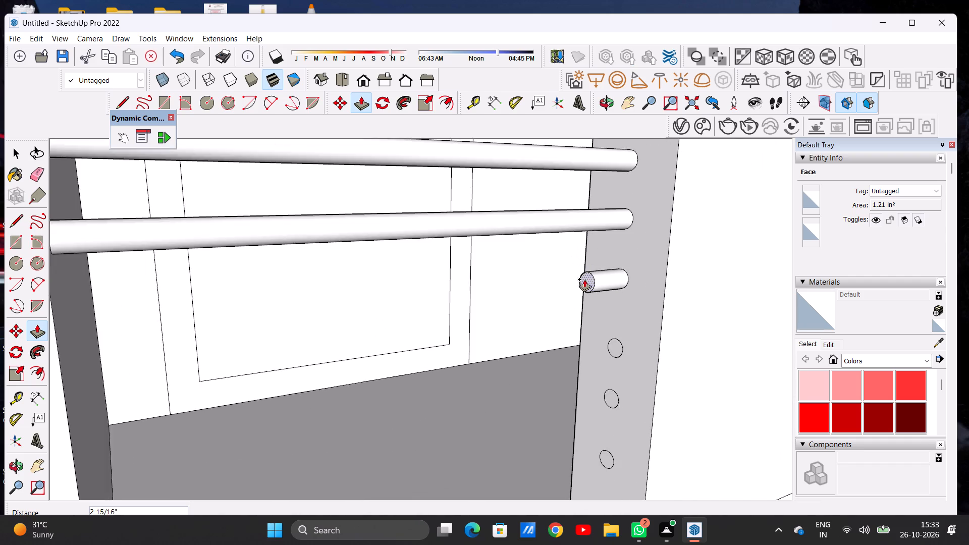
{"action": "scroll", "coordinate": [584, 279], "scroll_direction": "down", "scroll_amount": 10}
{"action": "scroll", "coordinate": [491, 298], "scroll_direction": "down", "scroll_amount": 1}
{"action": "scroll", "coordinate": [489, 300], "scroll_direction": "up", "scroll_amount": 1}
{"action": "scroll", "coordinate": [488, 301], "scroll_direction": "down", "scroll_amount": 1}
{"action": "scroll", "coordinate": [484, 303], "scroll_direction": "up", "scroll_amount": 10}
{"action": "scroll", "coordinate": [429, 274], "scroll_direction": "down", "scroll_amount": 7}
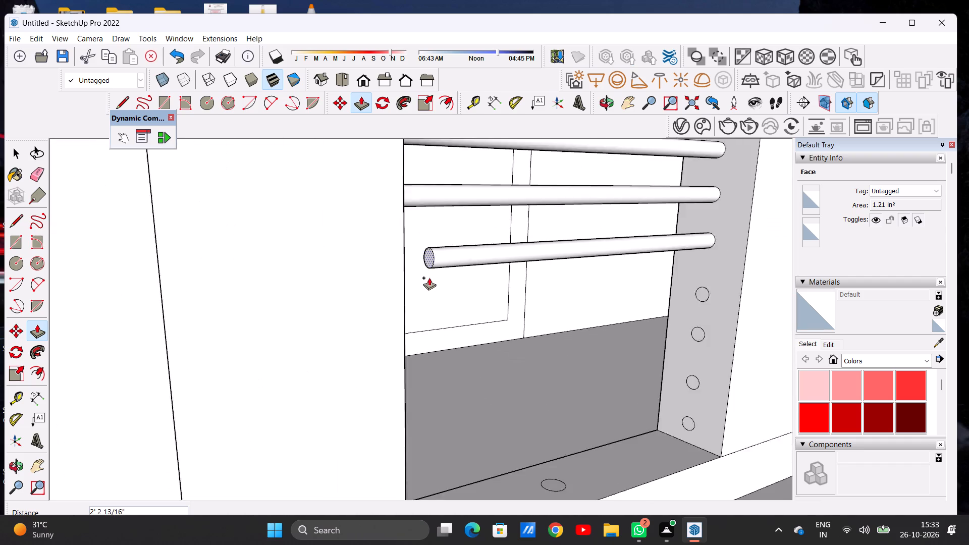
{"action": "left_click", "coordinate": [408, 248]}
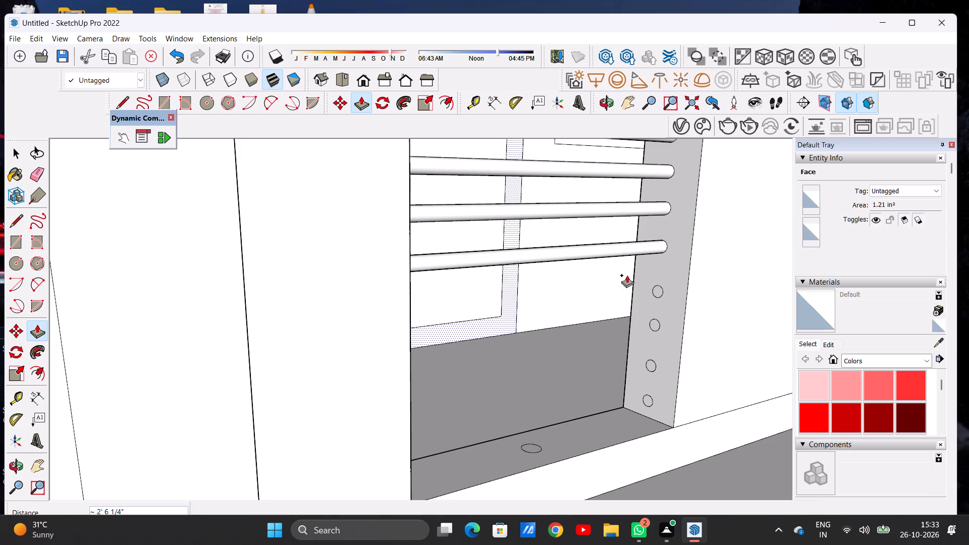
Pull the block side's fifth circle from the top out to the facing pillar as a rail, about 2' 6 1/4".
{"action": "scroll", "coordinate": [671, 290], "scroll_direction": "up", "scroll_amount": 3}
{"action": "scroll", "coordinate": [669, 292], "scroll_direction": "down", "scroll_amount": 1}
{"action": "scroll", "coordinate": [667, 293], "scroll_direction": "up", "scroll_amount": 2}
{"action": "left_click", "coordinate": [651, 289]}
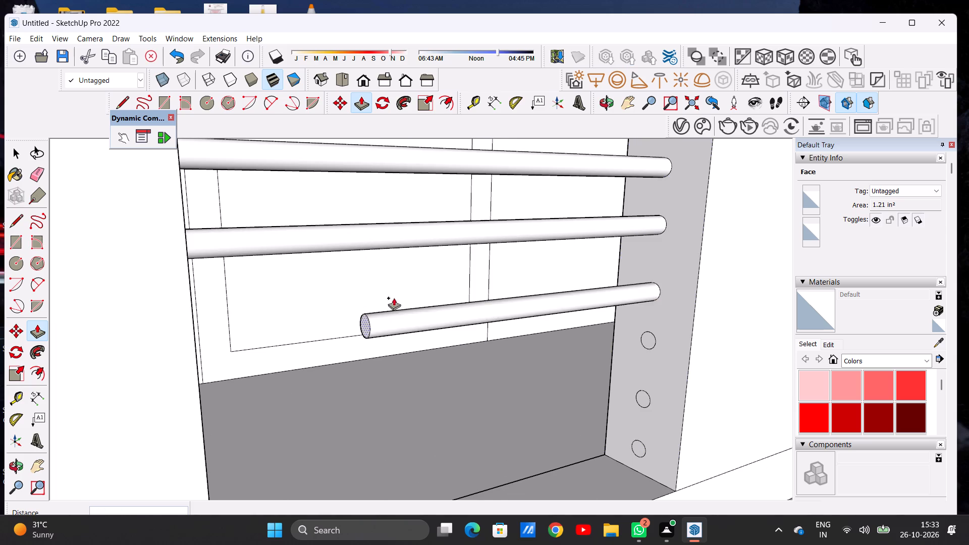
{"action": "scroll", "coordinate": [409, 298], "scroll_direction": "down", "scroll_amount": 6}
{"action": "scroll", "coordinate": [422, 291], "scroll_direction": "up", "scroll_amount": 1}
{"action": "scroll", "coordinate": [422, 291], "scroll_direction": "down", "scroll_amount": 3}
{"action": "scroll", "coordinate": [383, 301], "scroll_direction": "up", "scroll_amount": 13}
{"action": "scroll", "coordinate": [372, 304], "scroll_direction": "down", "scroll_amount": 1}
{"action": "scroll", "coordinate": [369, 304], "scroll_direction": "up", "scroll_amount": 1}
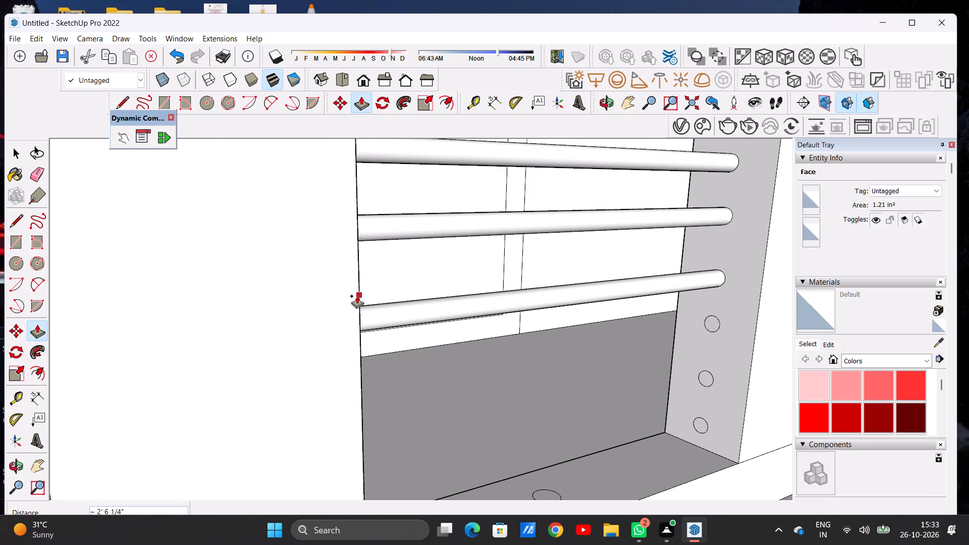
{"action": "left_click", "coordinate": [357, 296]}
Pull the block side's sixth circle from the top out to the facing pillar as a rail, about 2' 6 1/4".
{"action": "scroll", "coordinate": [333, 292], "scroll_direction": "down", "scroll_amount": 15}
{"action": "scroll", "coordinate": [454, 313], "scroll_direction": "up", "scroll_amount": 13}
{"action": "scroll", "coordinate": [469, 269], "scroll_direction": "up", "scroll_amount": 6}
{"action": "left_click", "coordinate": [470, 269]}
{"action": "scroll", "coordinate": [477, 292], "scroll_direction": "down", "scroll_amount": 16}
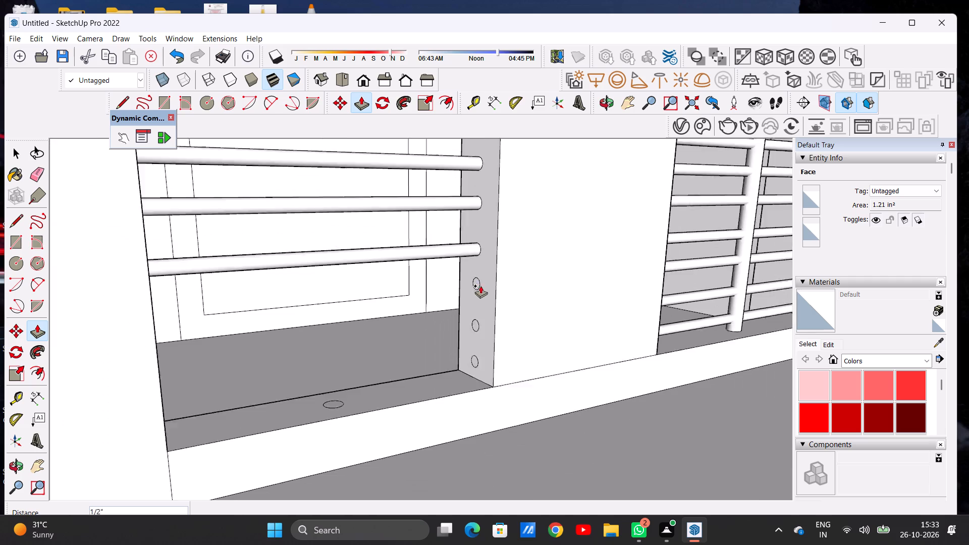
{"action": "scroll", "coordinate": [480, 286], "scroll_direction": "down", "scroll_amount": 2}
{"action": "scroll", "coordinate": [313, 298], "scroll_direction": "up", "scroll_amount": 4}
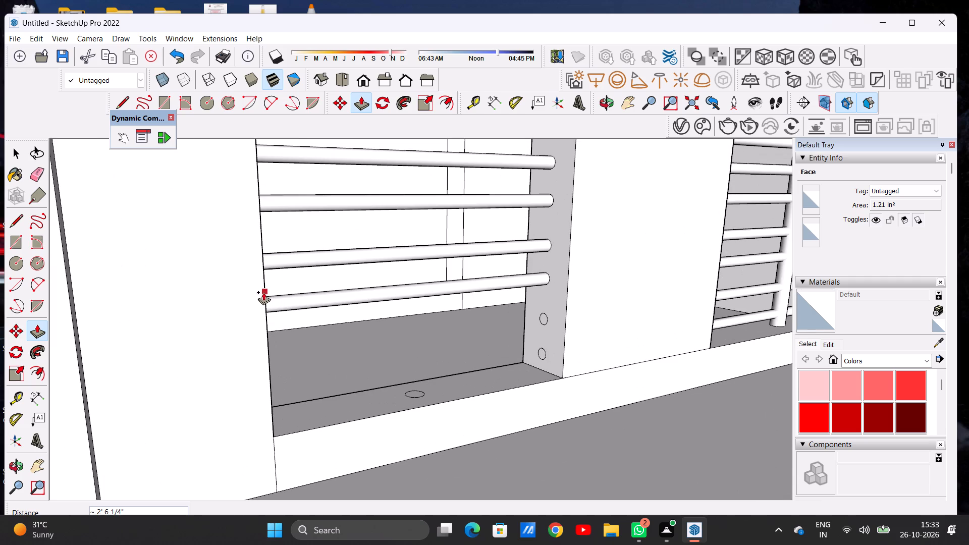
{"action": "left_click", "coordinate": [263, 292]}
Pull the block side's lowest circle out to the facing pillar as a rail, about 2' 6 1/4".
{"action": "scroll", "coordinate": [525, 363], "scroll_direction": "up", "scroll_amount": 7}
{"action": "scroll", "coordinate": [564, 351], "scroll_direction": "up", "scroll_amount": 4}
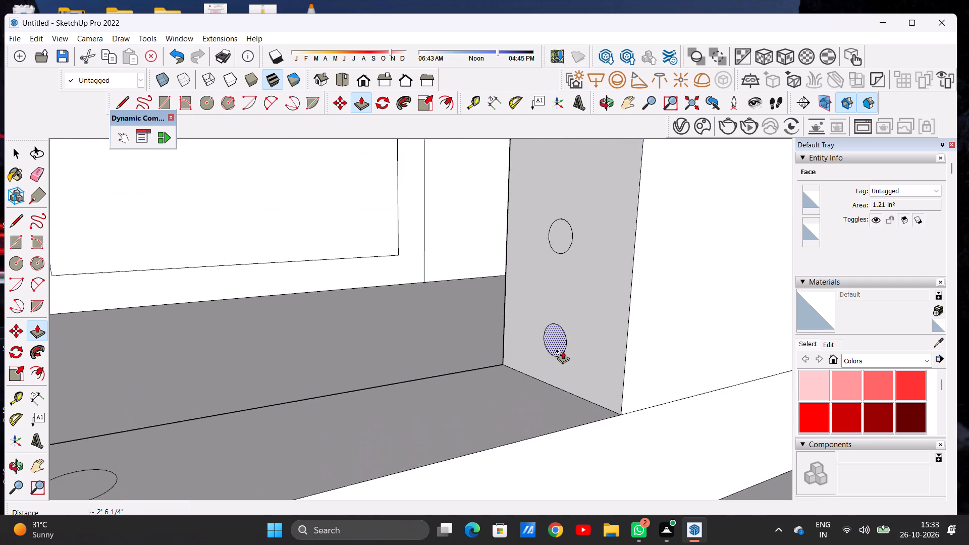
{"action": "left_click", "coordinate": [555, 344]}
{"action": "scroll", "coordinate": [568, 349], "scroll_direction": "down", "scroll_amount": 14}
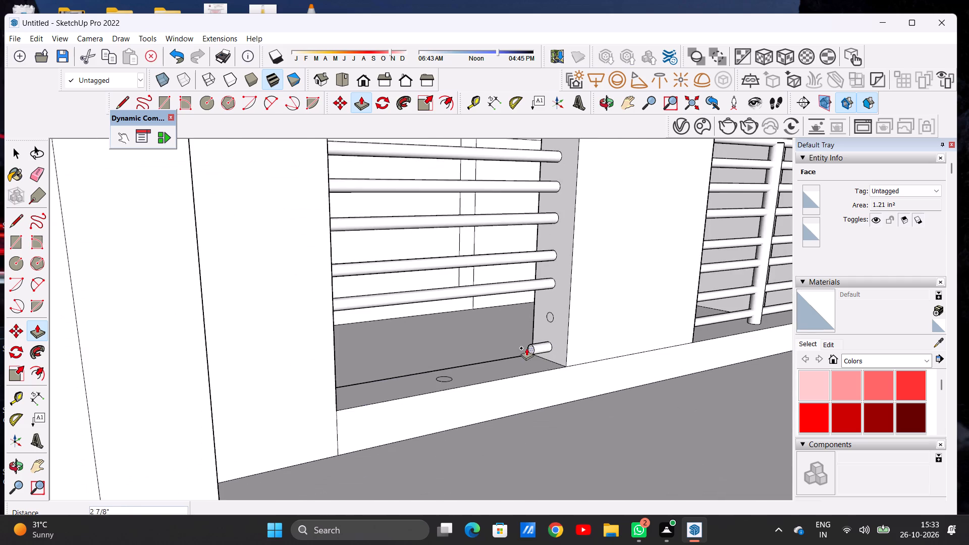
{"action": "scroll", "coordinate": [526, 348], "scroll_direction": "down", "scroll_amount": 4}
{"action": "scroll", "coordinate": [422, 358], "scroll_direction": "up", "scroll_amount": 8}
{"action": "scroll", "coordinate": [418, 359], "scroll_direction": "down", "scroll_amount": 8}
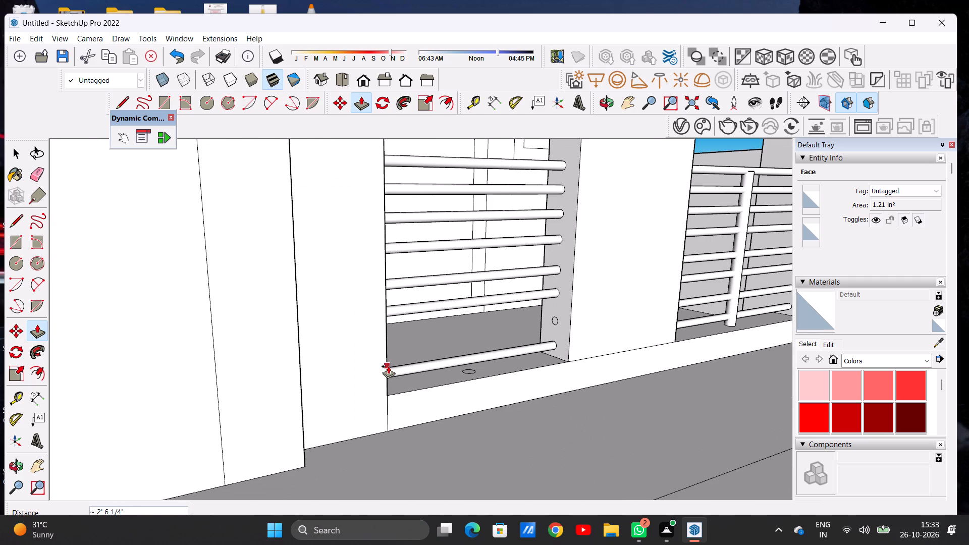
{"action": "left_click", "coordinate": [388, 366]}
Pull the block side's remaining seventh circle from the top out to the facing pillar as a rail, about 2' 6 1/4".
{"action": "scroll", "coordinate": [565, 308], "scroll_direction": "up", "scroll_amount": 11}
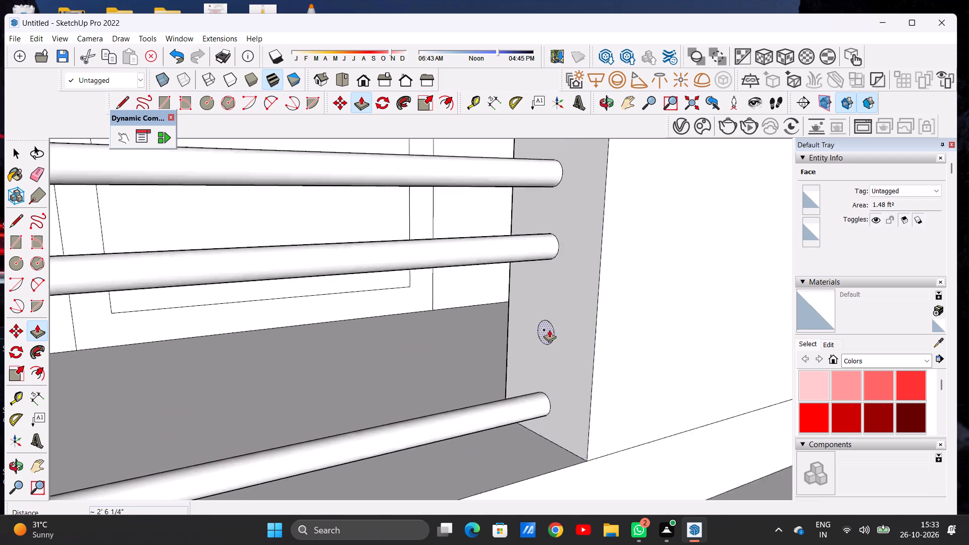
{"action": "scroll", "coordinate": [549, 330], "scroll_direction": "up", "scroll_amount": 4}
{"action": "left_click", "coordinate": [550, 330]}
{"action": "scroll", "coordinate": [424, 335], "scroll_direction": "down", "scroll_amount": 3}
{"action": "scroll", "coordinate": [428, 337], "scroll_direction": "up", "scroll_amount": 1}
{"action": "scroll", "coordinate": [429, 337], "scroll_direction": "down", "scroll_amount": 16}
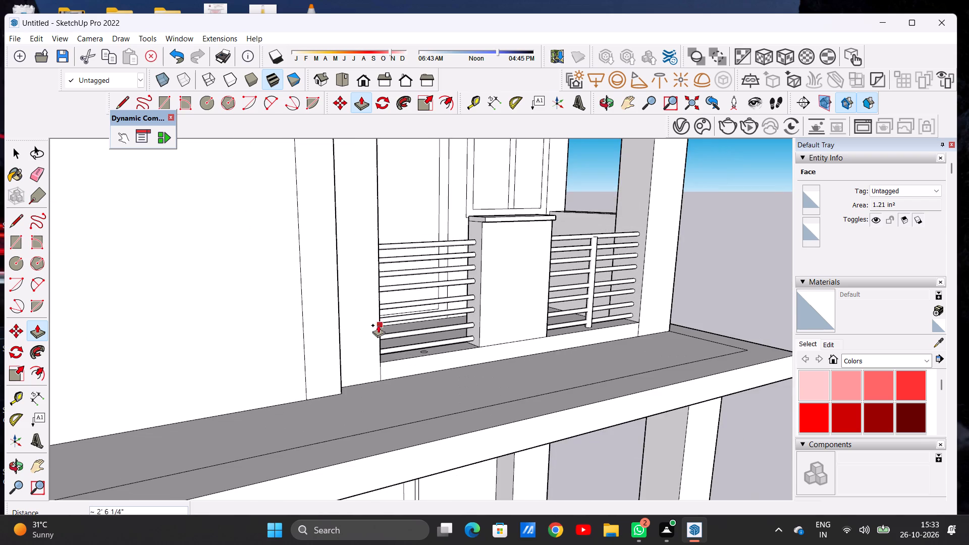
{"action": "scroll", "coordinate": [373, 325], "scroll_direction": "up", "scroll_amount": 14}
{"action": "scroll", "coordinate": [386, 334], "scroll_direction": "down", "scroll_amount": 10}
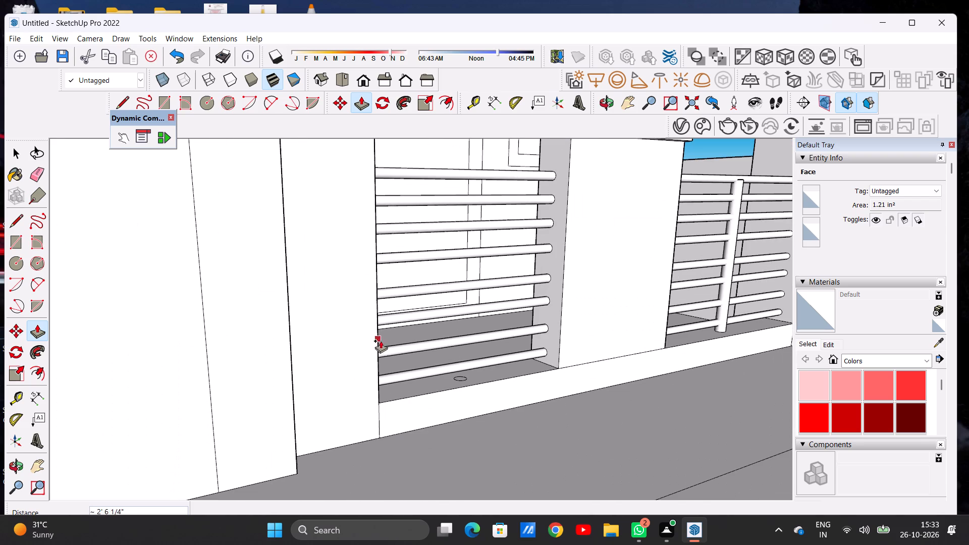
{"action": "left_click", "coordinate": [380, 342]}
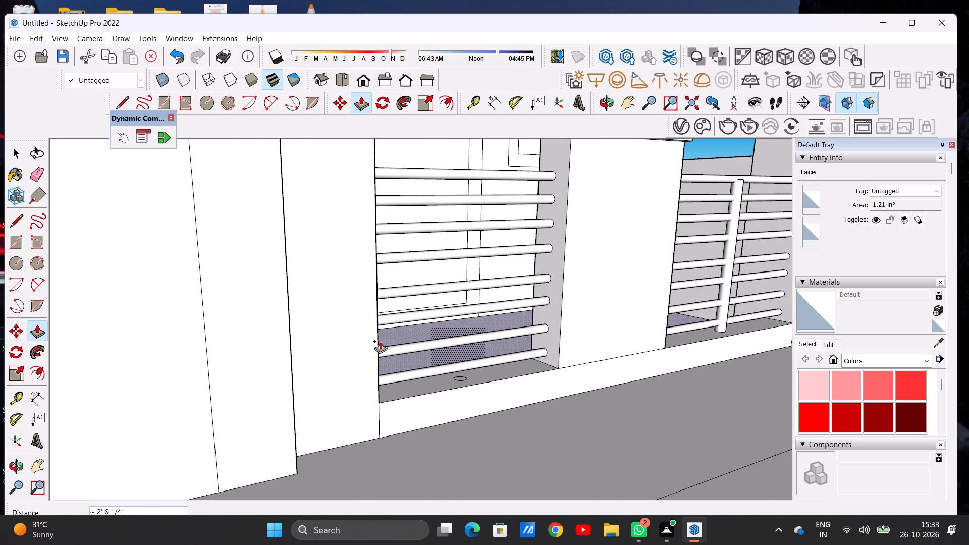
{"action": "key", "text": "space"}
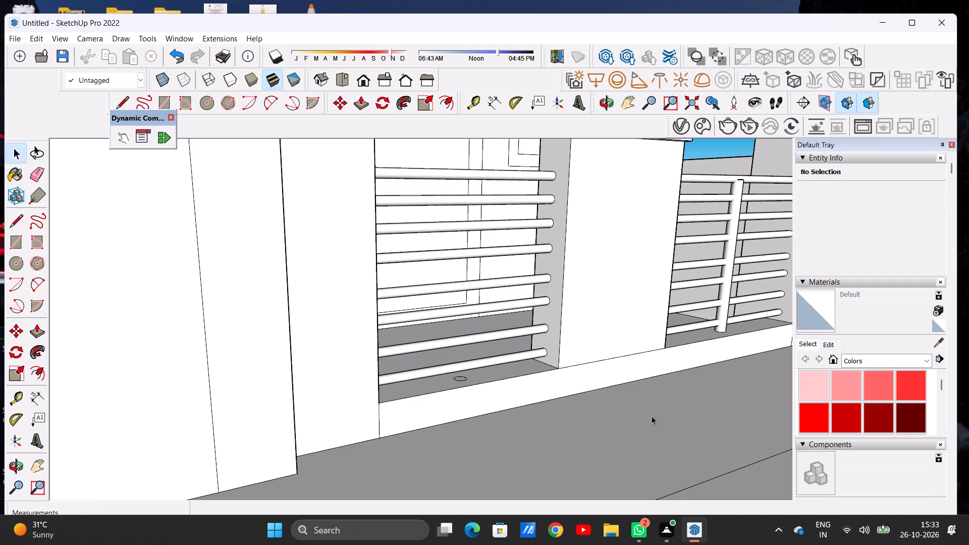
Examine the rails between the capped block and the facing pillar from several angles.
{"action": "key", "text": "o"}
{"action": "scroll", "coordinate": [438, 302], "scroll_direction": "down", "scroll_amount": 8}
{"action": "left_click_drag", "start_coordinate": [527, 301], "coordinate": [372, 290]}
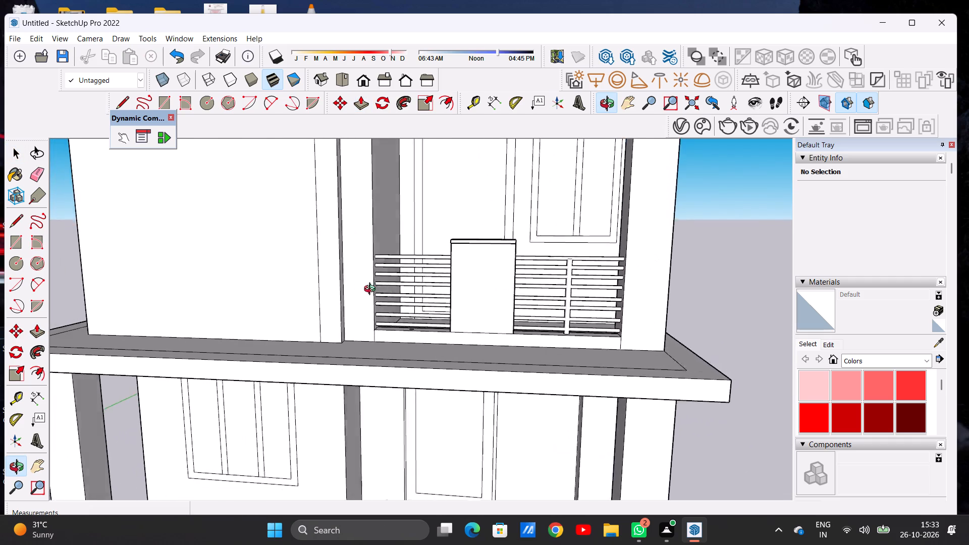
{"action": "left_click_drag", "start_coordinate": [372, 290], "coordinate": [277, 289]}
{"action": "scroll", "coordinate": [388, 270], "scroll_direction": "up", "scroll_amount": 6}
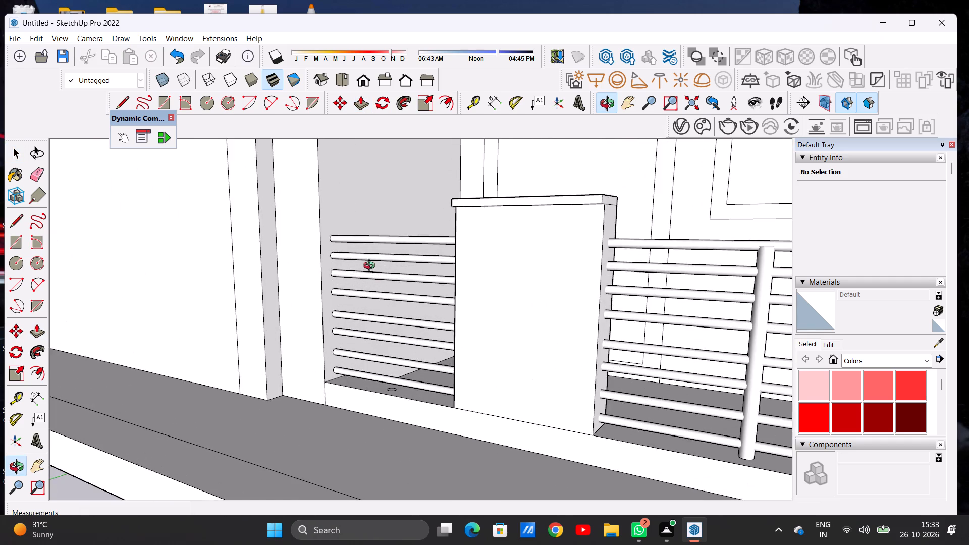
{"action": "scroll", "coordinate": [371, 267], "scroll_direction": "up", "scroll_amount": 4}
{"action": "scroll", "coordinate": [368, 267], "scroll_direction": "down", "scroll_amount": 1}
{"action": "scroll", "coordinate": [368, 267], "scroll_direction": "up", "scroll_amount": 4}
{"action": "scroll", "coordinate": [310, 275], "scroll_direction": "up", "scroll_amount": 9}
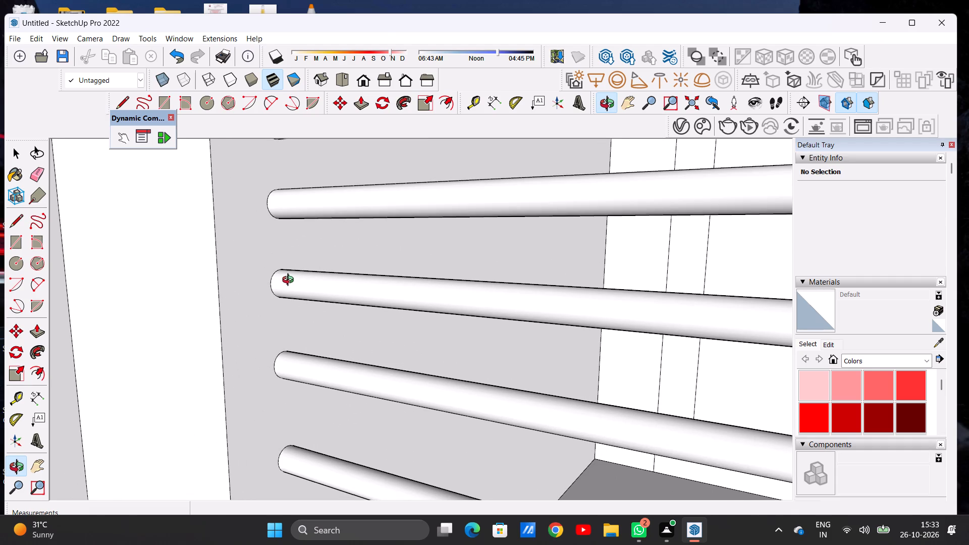
{"action": "scroll", "coordinate": [290, 281], "scroll_direction": "up", "scroll_amount": 1}
{"action": "left_click_drag", "start_coordinate": [273, 281], "coordinate": [448, 270]}
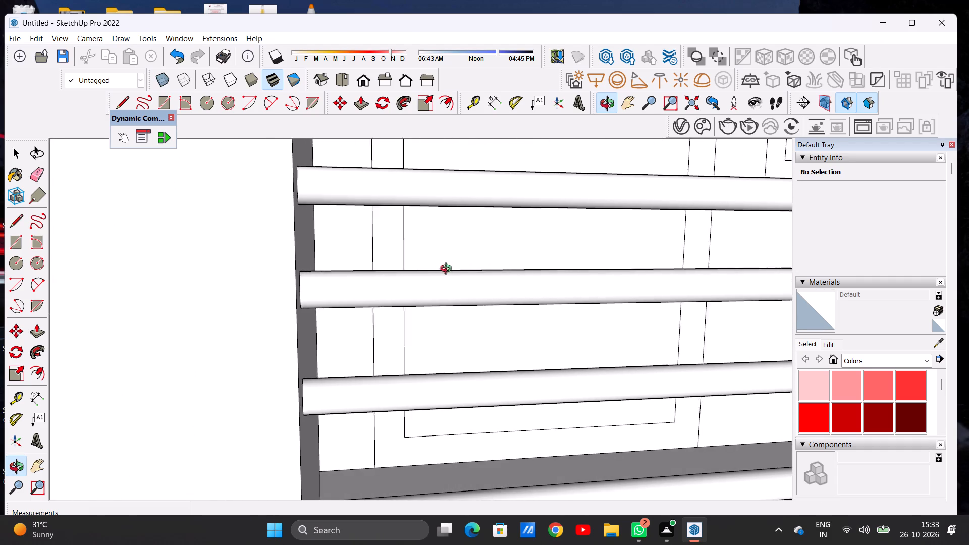
{"action": "left_click_drag", "start_coordinate": [448, 270], "coordinate": [379, 283]}
{"action": "scroll", "coordinate": [394, 299], "scroll_direction": "down", "scroll_amount": 18}
{"action": "scroll", "coordinate": [414, 300], "scroll_direction": "up", "scroll_amount": 1}
{"action": "scroll", "coordinate": [414, 300], "scroll_direction": "down", "scroll_amount": 2}
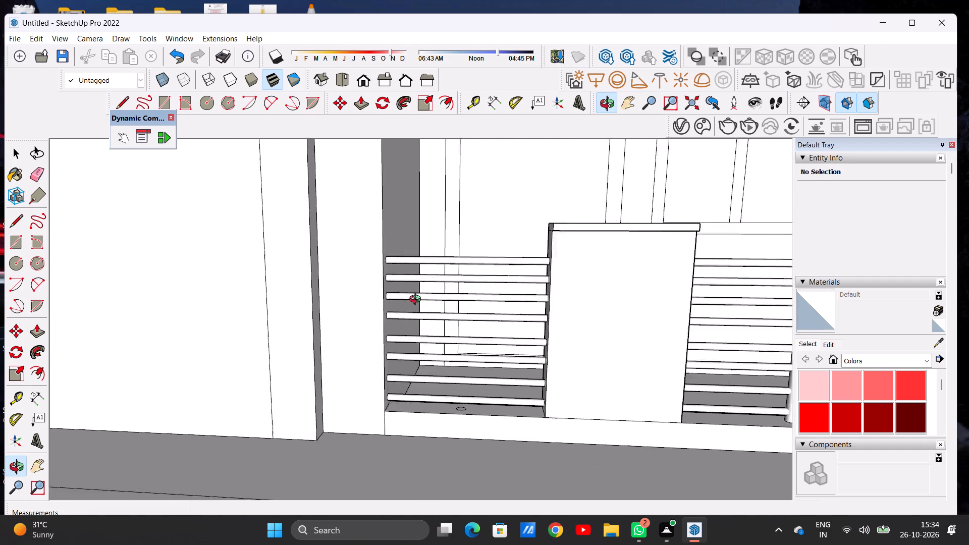
{"action": "scroll", "coordinate": [417, 300], "scroll_direction": "down", "scroll_amount": 17}
{"action": "scroll", "coordinate": [518, 286], "scroll_direction": "down", "scroll_amount": 3}
{"action": "scroll", "coordinate": [507, 309], "scroll_direction": "up", "scroll_amount": 10}
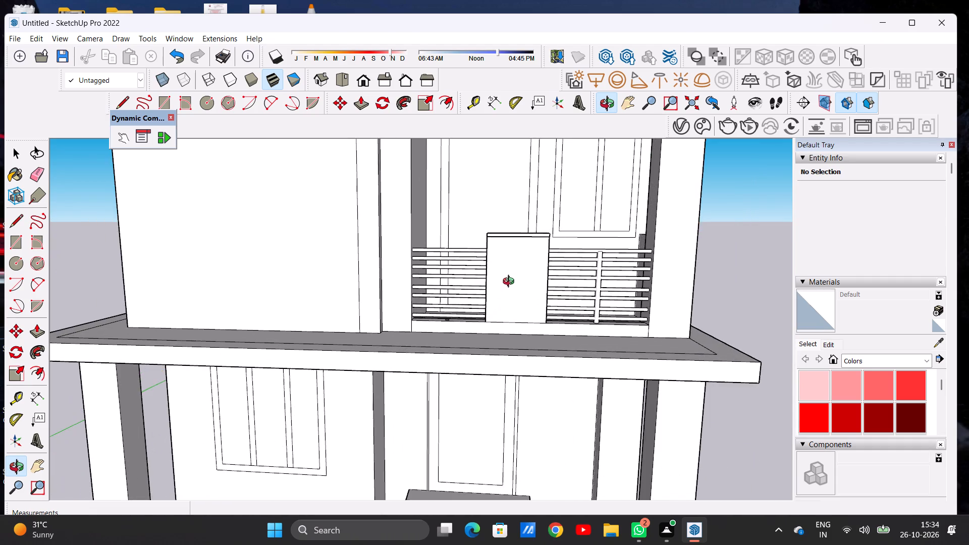
{"action": "scroll", "coordinate": [509, 276], "scroll_direction": "up", "scroll_amount": 7}
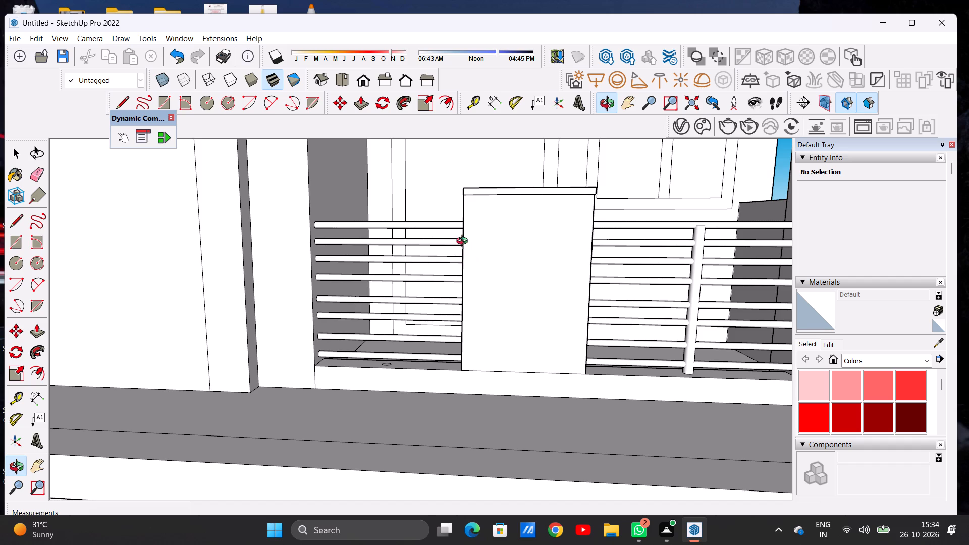
{"action": "scroll", "coordinate": [460, 268], "scroll_direction": "down", "scroll_amount": 7}
{"action": "scroll", "coordinate": [469, 251], "scroll_direction": "up", "scroll_amount": 7}
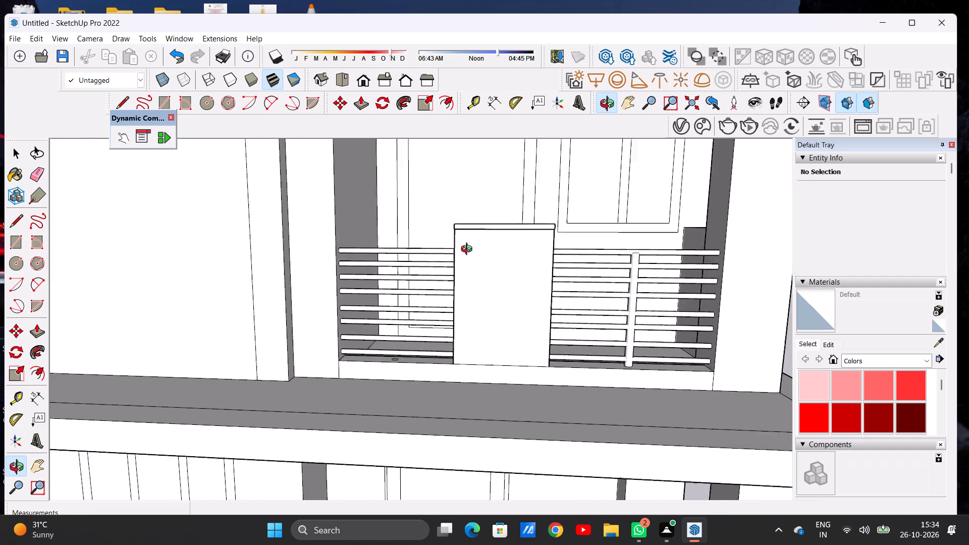
{"action": "scroll", "coordinate": [469, 250], "scroll_direction": "up", "scroll_amount": 1}
{"action": "left_click_drag", "start_coordinate": [469, 252], "coordinate": [968, 544]}
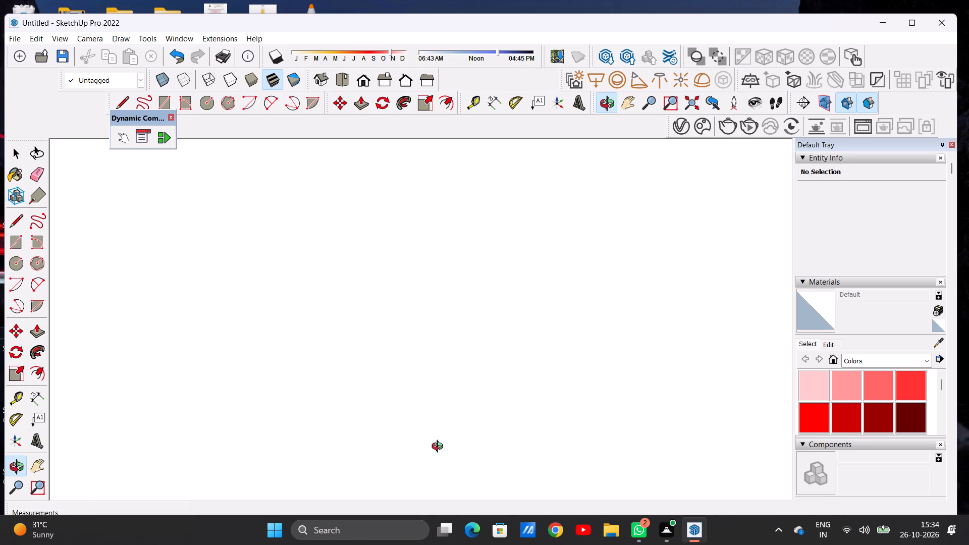
Switch to the Front standard view and examine the terrace railings on both sides of the capped block.
{"action": "left_click", "coordinate": [365, 81]}
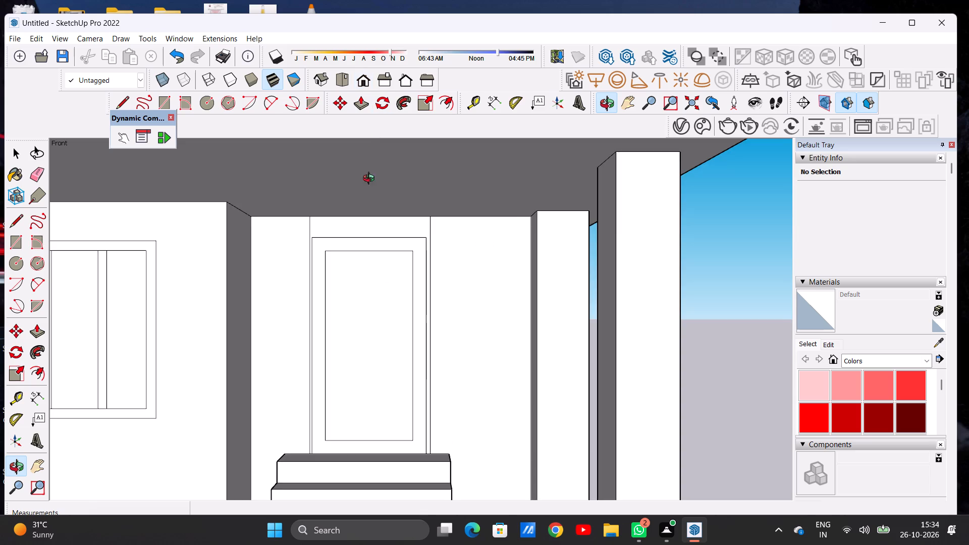
{"action": "scroll", "coordinate": [413, 300], "scroll_direction": "down", "scroll_amount": 19}
{"action": "scroll", "coordinate": [440, 252], "scroll_direction": "up", "scroll_amount": 10}
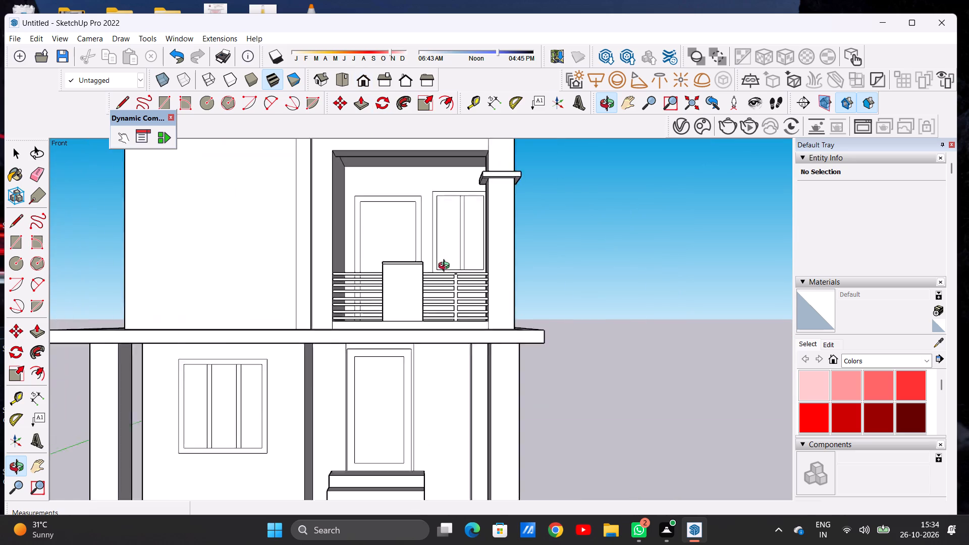
{"action": "scroll", "coordinate": [446, 267], "scroll_direction": "up", "scroll_amount": 7}
{"action": "scroll", "coordinate": [434, 267], "scroll_direction": "down", "scroll_amount": 1}
{"action": "left_click_drag", "start_coordinate": [375, 281], "coordinate": [551, 304]}
{"action": "scroll", "coordinate": [498, 274], "scroll_direction": "up", "scroll_amount": 2}
{"action": "scroll", "coordinate": [498, 274], "scroll_direction": "down", "scroll_amount": 1}
{"action": "scroll", "coordinate": [498, 274], "scroll_direction": "up", "scroll_amount": 12}
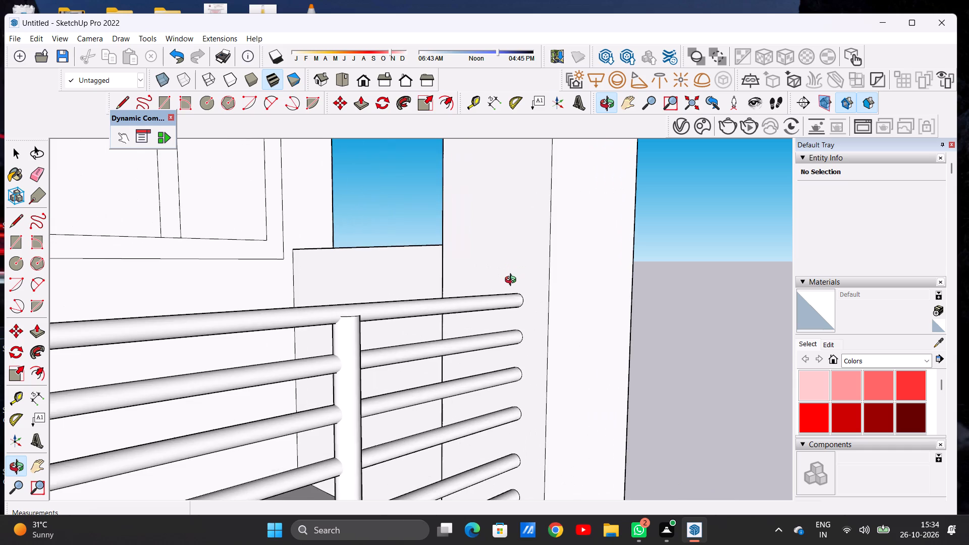
{"action": "scroll", "coordinate": [513, 281], "scroll_direction": "up", "scroll_amount": 1}
{"action": "scroll", "coordinate": [501, 280], "scroll_direction": "down", "scroll_amount": 10}
{"action": "left_click_drag", "start_coordinate": [518, 311], "coordinate": [426, 310]}
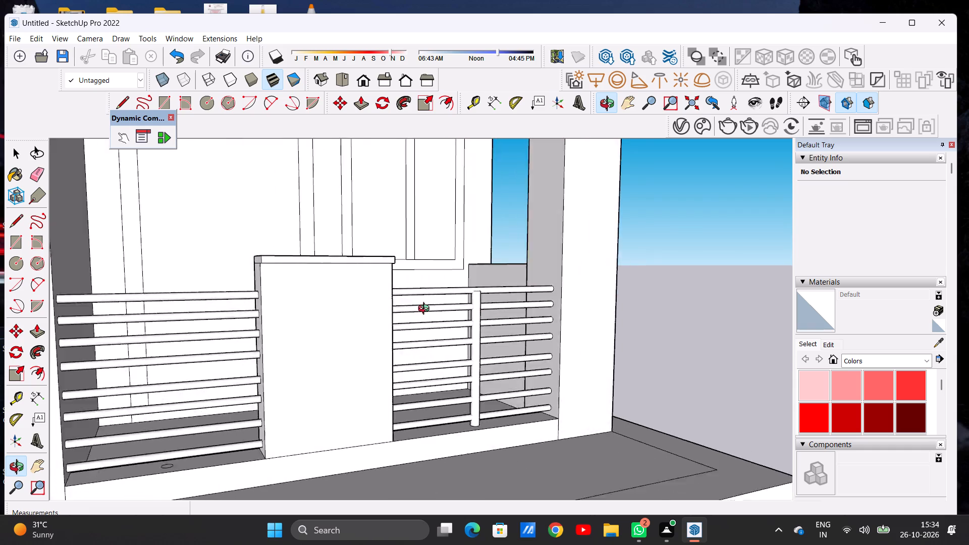
{"action": "left_click_drag", "start_coordinate": [426, 310], "coordinate": [266, 320]}
{"action": "scroll", "coordinate": [377, 292], "scroll_direction": "up", "scroll_amount": 6}
{"action": "left_click_drag", "start_coordinate": [501, 287], "coordinate": [367, 300]}
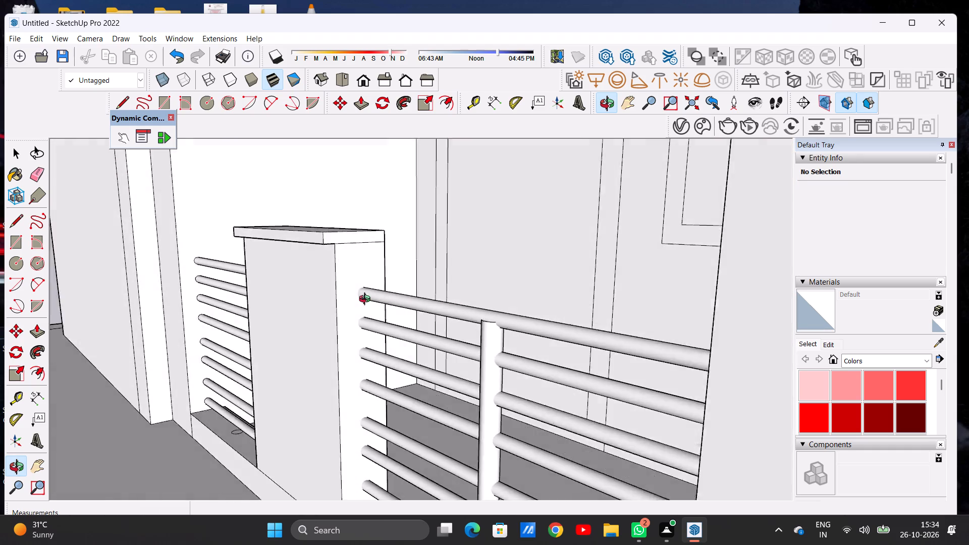
{"action": "left_click_drag", "start_coordinate": [367, 300], "coordinate": [660, 300]}
{"action": "scroll", "coordinate": [478, 307], "scroll_direction": "down", "scroll_amount": 8}
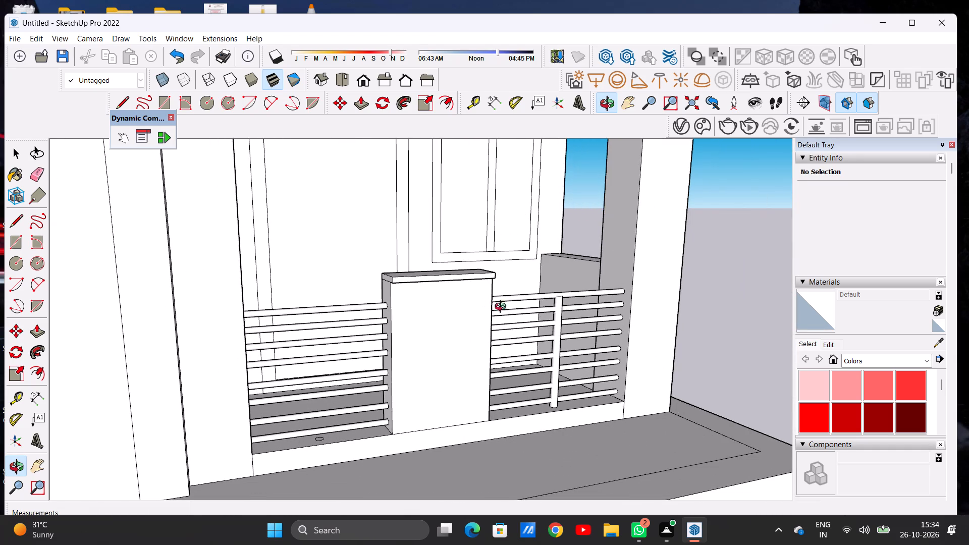
{"action": "left_click_drag", "start_coordinate": [557, 304], "coordinate": [611, 291]}
{"action": "scroll", "coordinate": [598, 283], "scroll_direction": "up", "scroll_amount": 10}
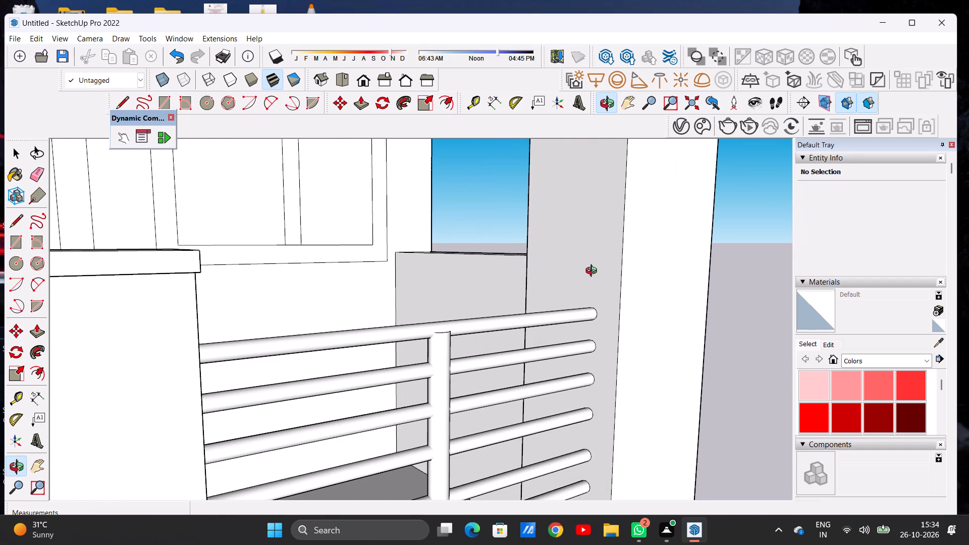
{"action": "left_click_drag", "start_coordinate": [608, 286], "coordinate": [319, 291]}
{"action": "scroll", "coordinate": [529, 279], "scroll_direction": "down", "scroll_amount": 6}
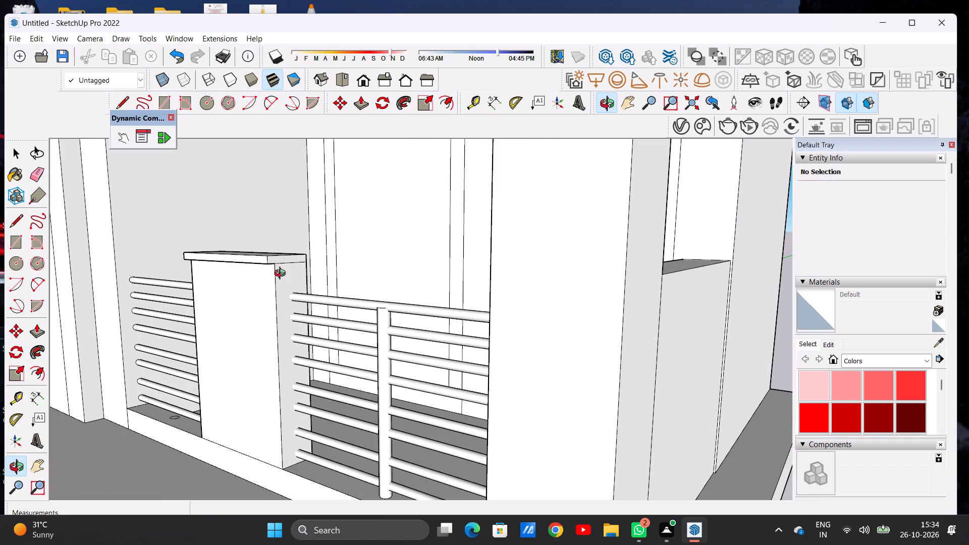
Draw a circle of about 9/16" radius on the capped block's side, above the top rail of the railing with the post.
{"action": "scroll", "coordinate": [280, 276], "scroll_direction": "up", "scroll_amount": 11}
{"action": "key", "text": "space"}
{"action": "key", "text": "c"}
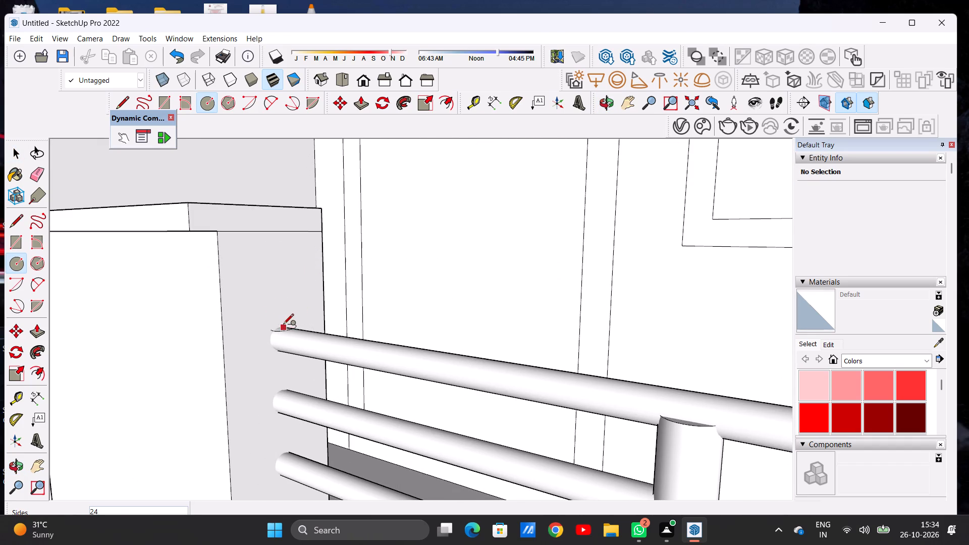
{"action": "scroll", "coordinate": [284, 290], "scroll_direction": "up", "scroll_amount": 3}
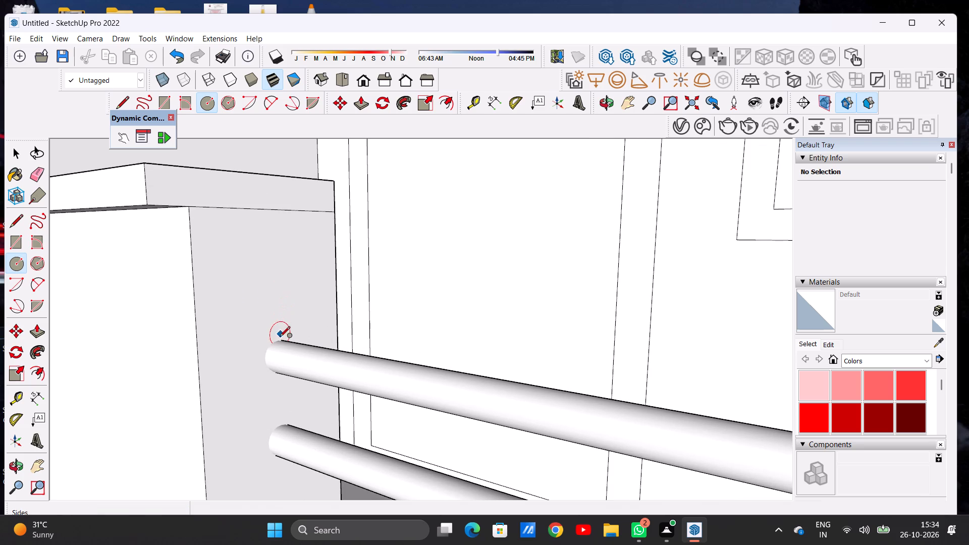
{"action": "left_click", "coordinate": [273, 261]}
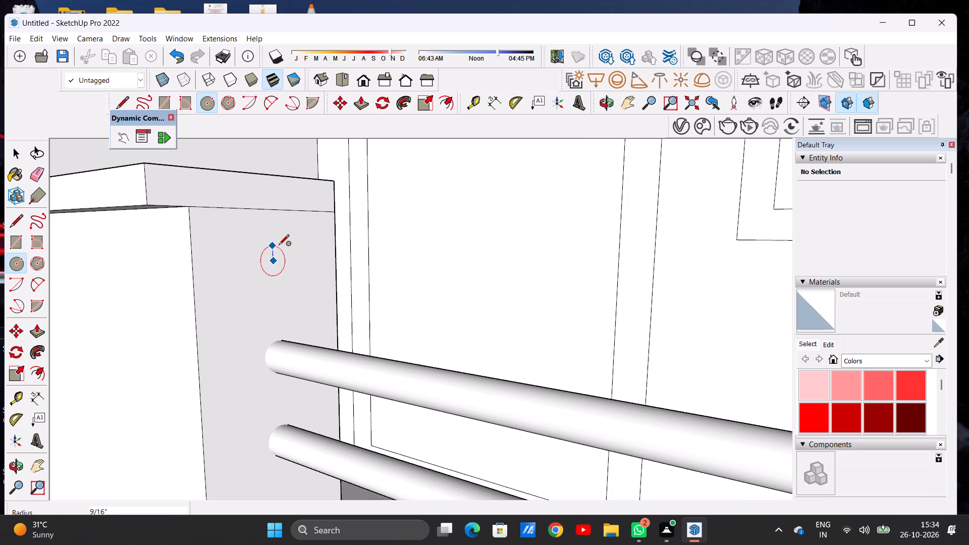
{"action": "left_click", "coordinate": [279, 246]}
{"action": "key", "text": "space"}
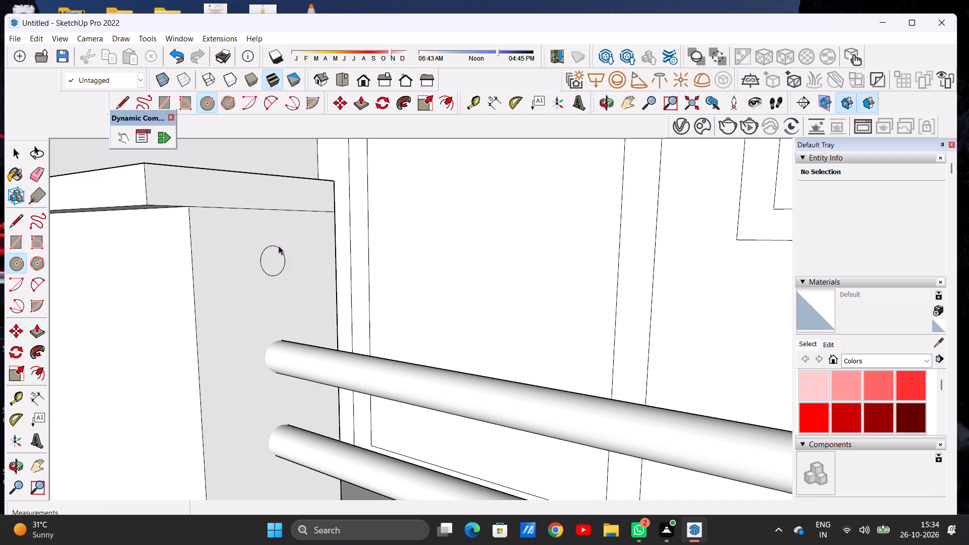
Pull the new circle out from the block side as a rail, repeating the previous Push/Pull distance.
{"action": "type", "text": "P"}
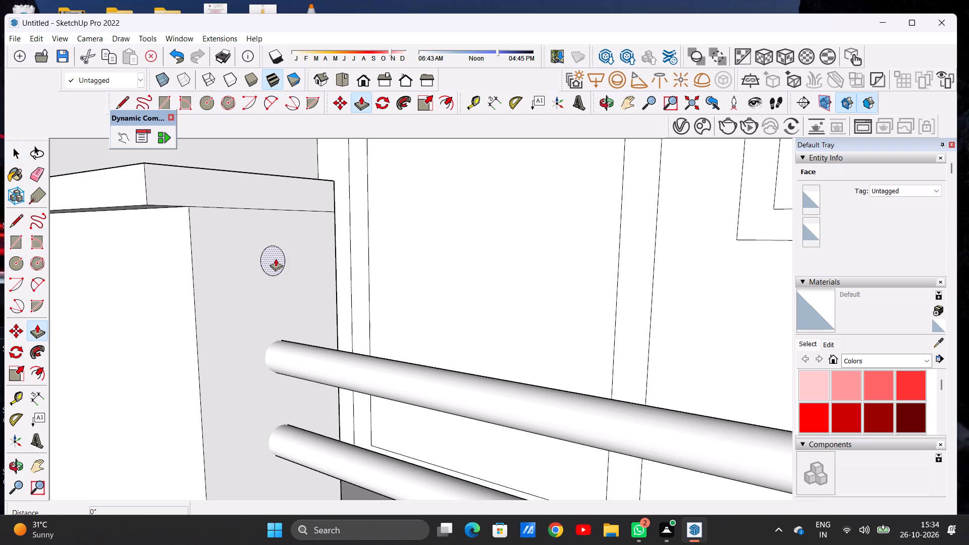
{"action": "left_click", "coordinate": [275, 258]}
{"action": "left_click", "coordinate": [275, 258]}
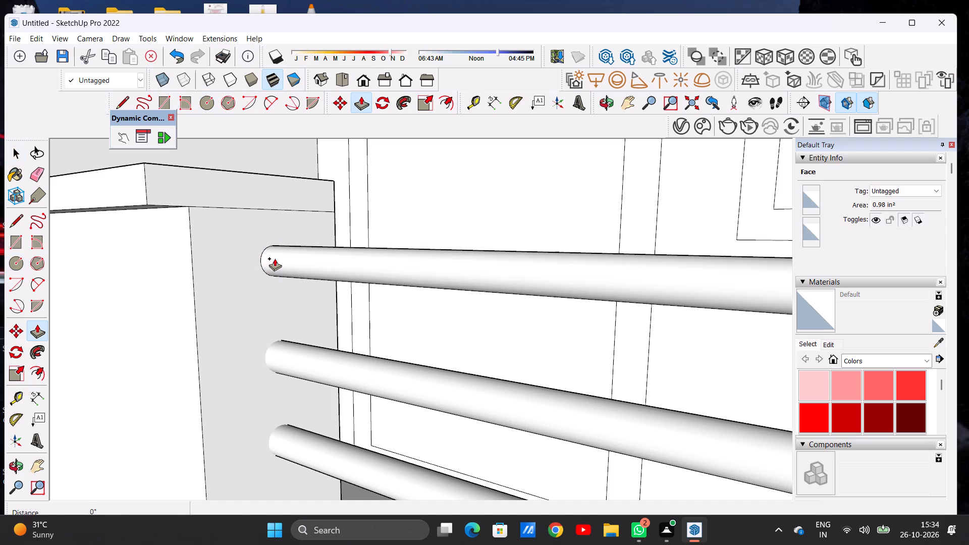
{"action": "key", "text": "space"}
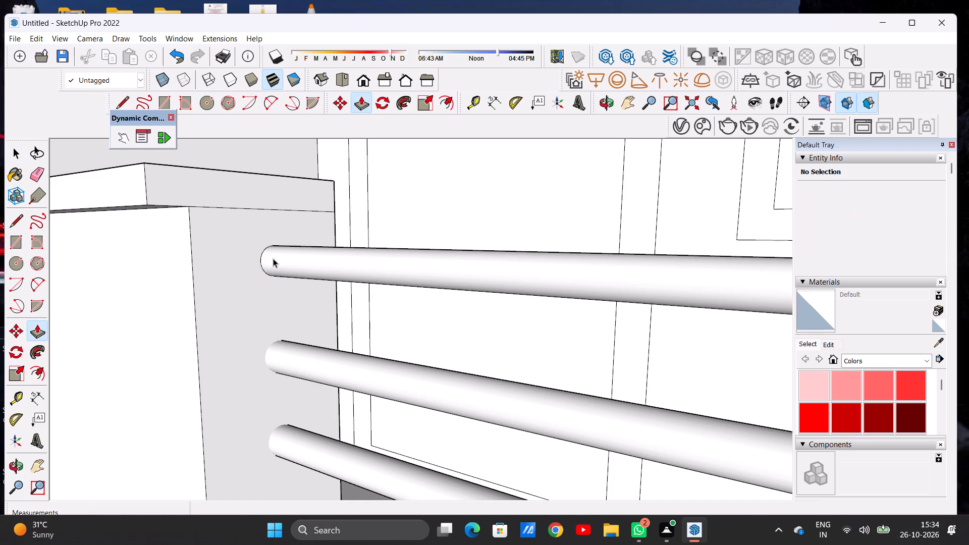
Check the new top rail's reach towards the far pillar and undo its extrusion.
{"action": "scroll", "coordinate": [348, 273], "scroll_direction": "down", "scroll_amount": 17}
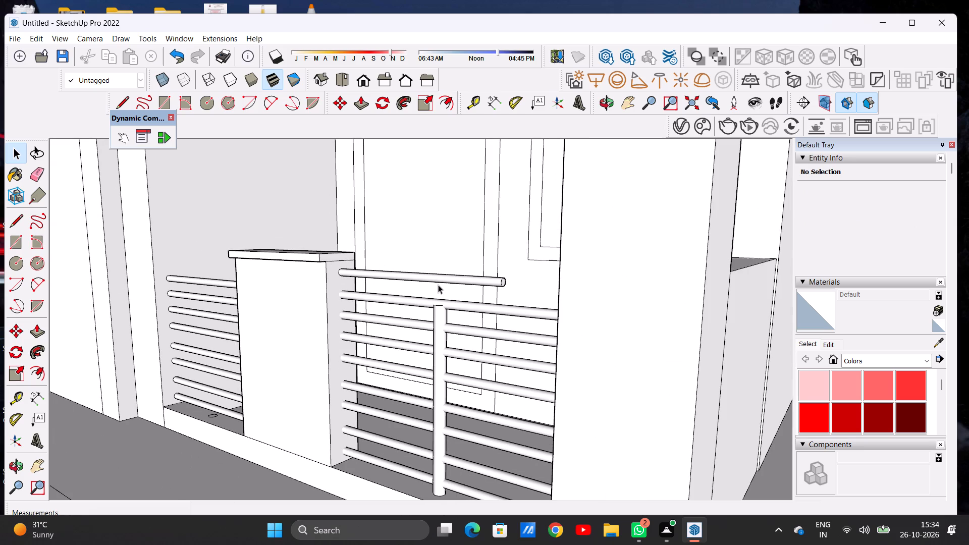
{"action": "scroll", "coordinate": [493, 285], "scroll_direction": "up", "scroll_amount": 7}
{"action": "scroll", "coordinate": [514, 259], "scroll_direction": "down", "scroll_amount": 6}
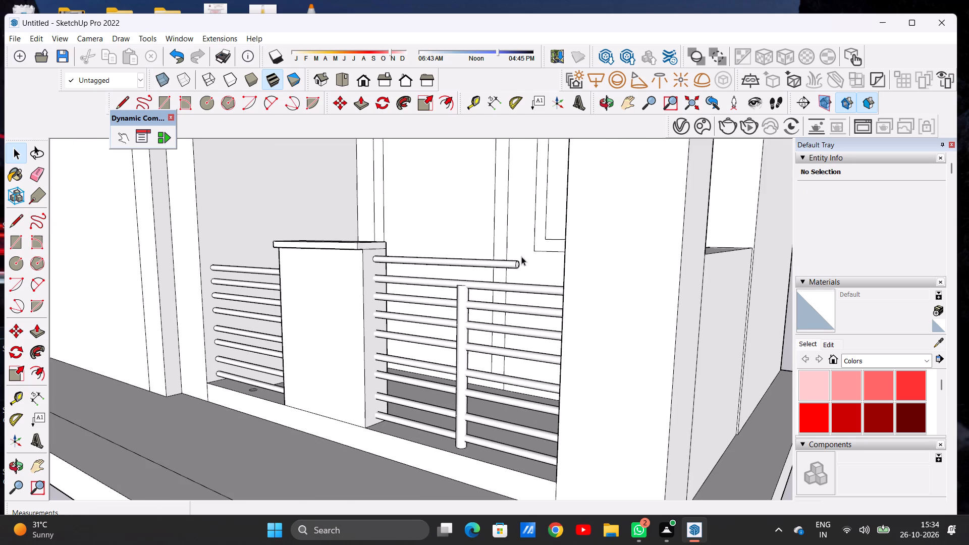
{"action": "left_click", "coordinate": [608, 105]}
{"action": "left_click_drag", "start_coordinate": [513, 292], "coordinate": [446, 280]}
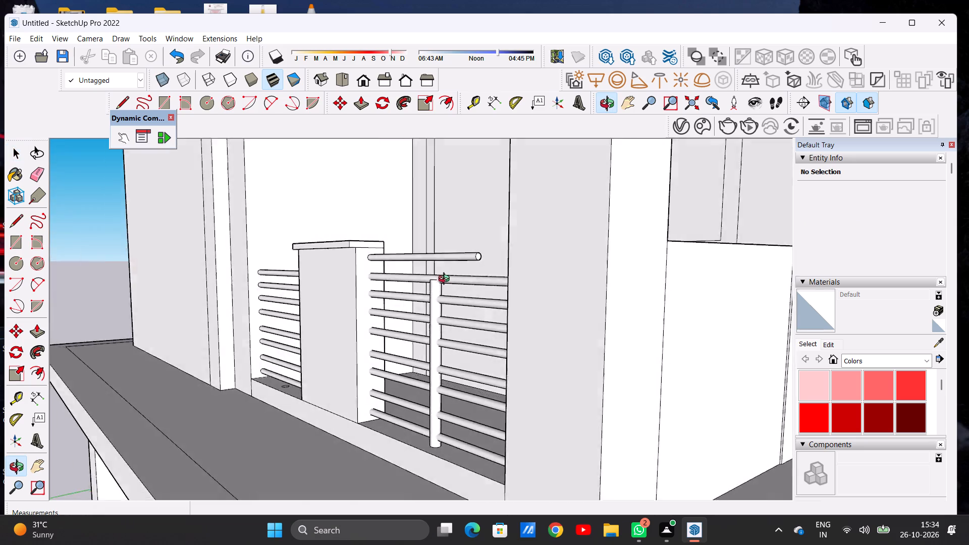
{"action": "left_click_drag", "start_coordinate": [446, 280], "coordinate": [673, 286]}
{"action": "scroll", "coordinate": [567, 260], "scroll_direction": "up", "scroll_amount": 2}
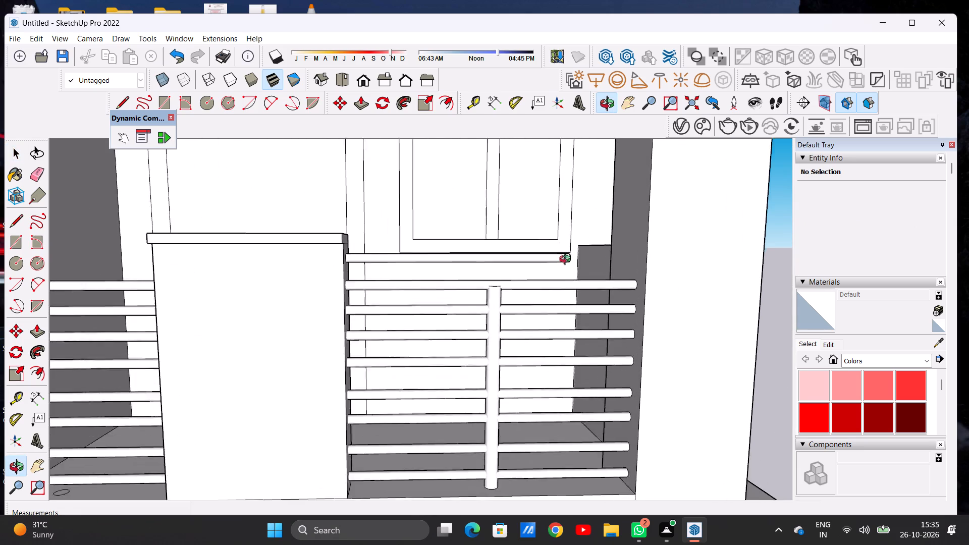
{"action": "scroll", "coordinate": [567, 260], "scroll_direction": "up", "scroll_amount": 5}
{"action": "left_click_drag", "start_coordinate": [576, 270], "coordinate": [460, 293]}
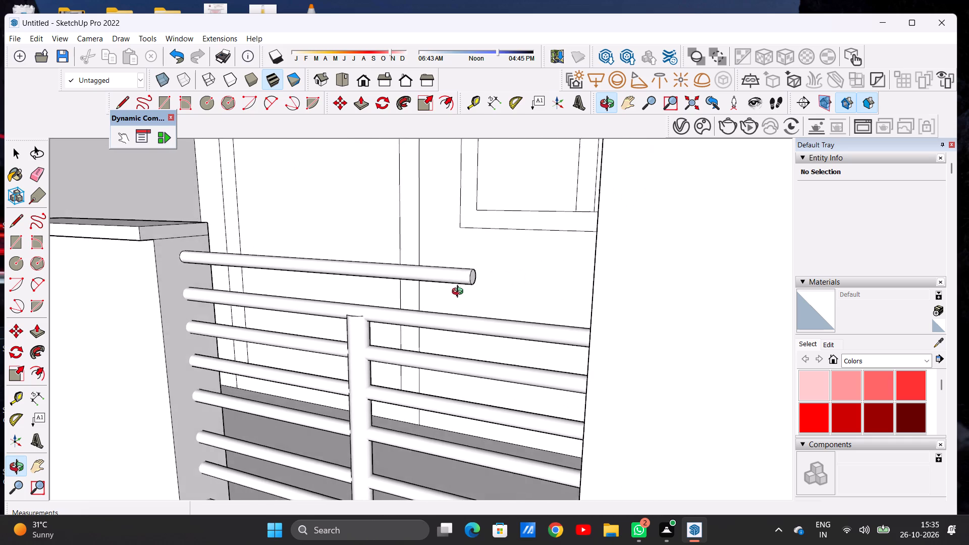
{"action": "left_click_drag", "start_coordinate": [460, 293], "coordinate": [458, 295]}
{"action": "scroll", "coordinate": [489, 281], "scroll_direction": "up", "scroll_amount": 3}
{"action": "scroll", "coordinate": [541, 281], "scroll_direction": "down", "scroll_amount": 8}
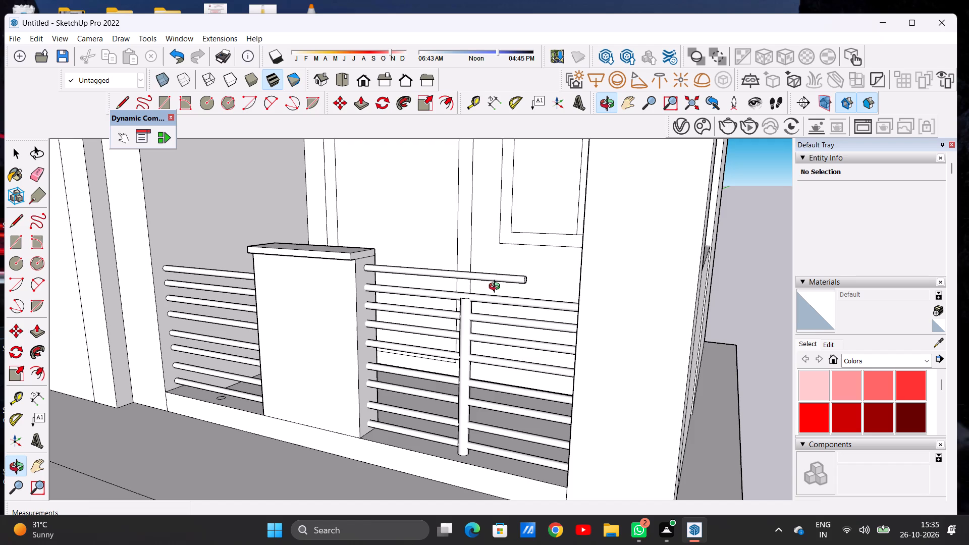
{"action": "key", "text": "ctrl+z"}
Push the circle on the block's side through the block to the opposite pillar as a top rail, about 4' 6 7/16".
{"action": "scroll", "coordinate": [370, 276], "scroll_direction": "up", "scroll_amount": 7}
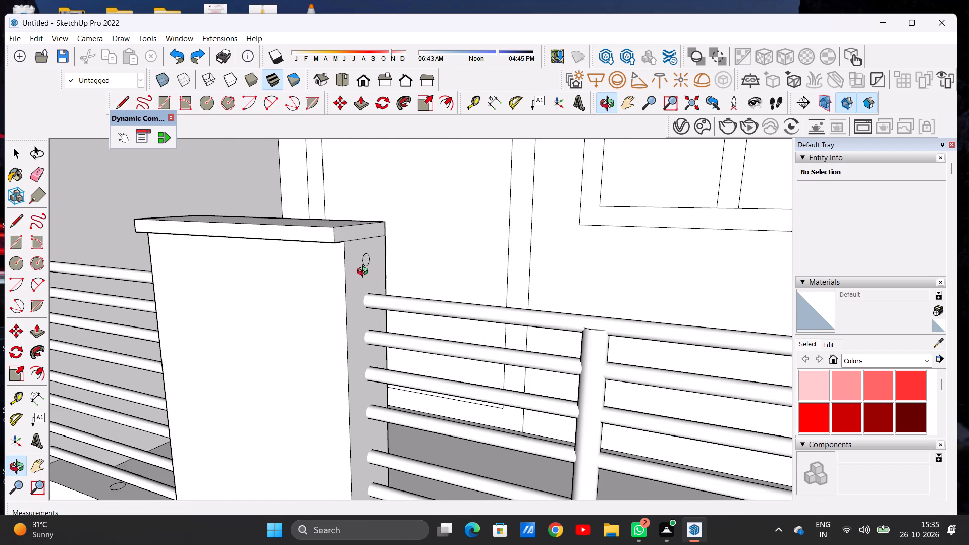
{"action": "scroll", "coordinate": [430, 273], "scroll_direction": "down", "scroll_amount": 8}
{"action": "scroll", "coordinate": [422, 267], "scroll_direction": "up", "scroll_amount": 12}
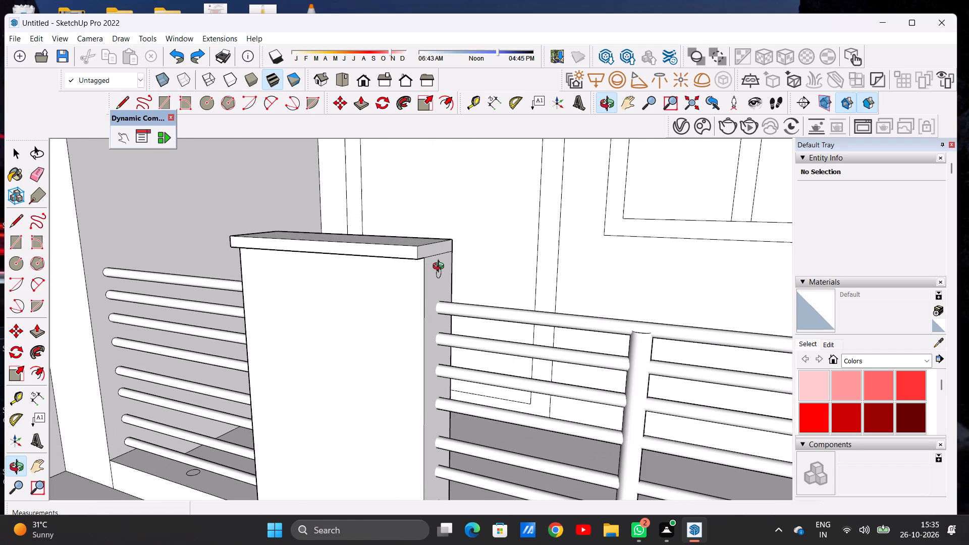
{"action": "key", "text": "p"}
{"action": "scroll", "coordinate": [445, 268], "scroll_direction": "up", "scroll_amount": 2}
{"action": "scroll", "coordinate": [445, 268], "scroll_direction": "down", "scroll_amount": 1}
{"action": "scroll", "coordinate": [445, 268], "scroll_direction": "up", "scroll_amount": 1}
{"action": "scroll", "coordinate": [445, 268], "scroll_direction": "down", "scroll_amount": 1}
{"action": "scroll", "coordinate": [445, 268], "scroll_direction": "up", "scroll_amount": 13}
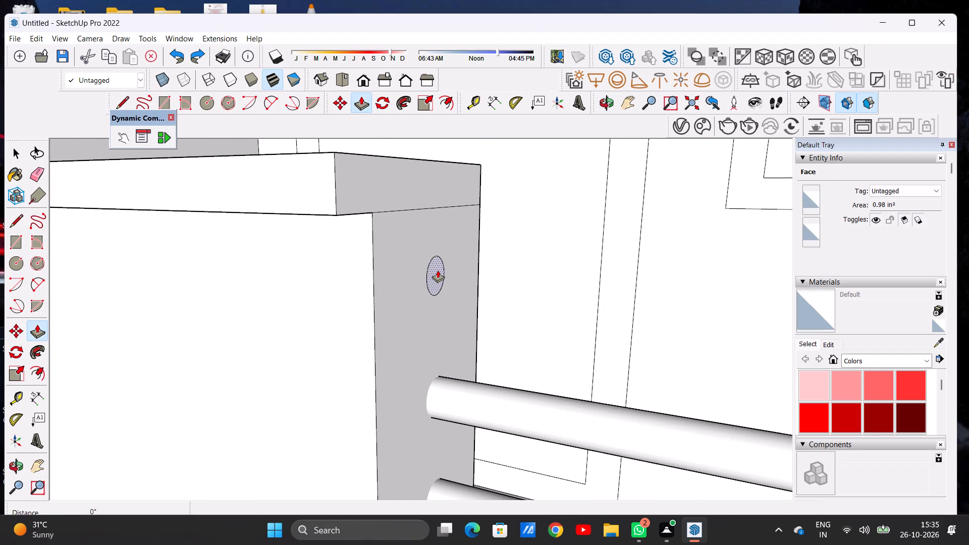
{"action": "left_click", "coordinate": [438, 270]}
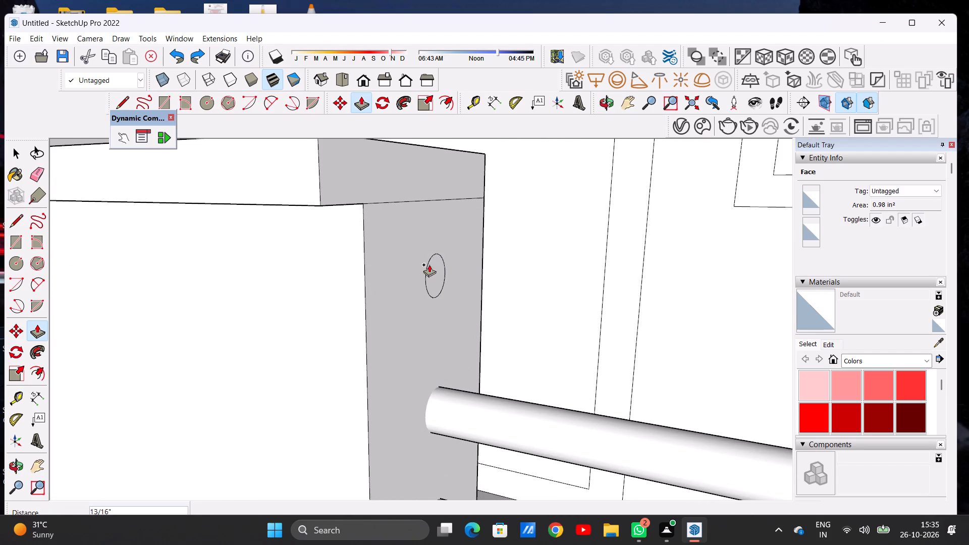
{"action": "scroll", "coordinate": [502, 262], "scroll_direction": "down", "scroll_amount": 16}
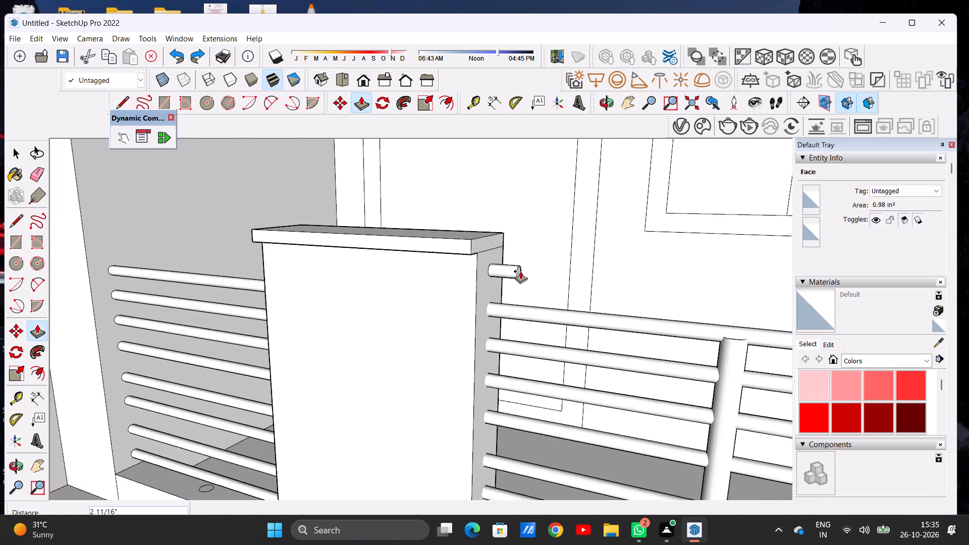
{"action": "scroll", "coordinate": [520, 271], "scroll_direction": "down", "scroll_amount": 8}
{"action": "scroll", "coordinate": [335, 253], "scroll_direction": "up", "scroll_amount": 12}
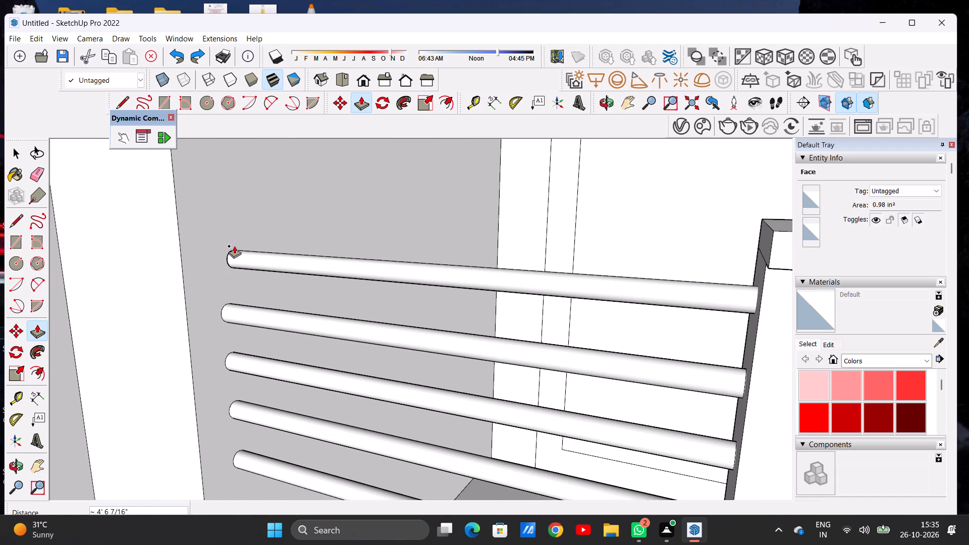
{"action": "left_click", "coordinate": [221, 234]}
Pull the same circle out from the block's side as a top rail to the nearer end pillar, about 3' 3 9/16".
{"action": "scroll", "coordinate": [234, 255], "scroll_direction": "down", "scroll_amount": 20}
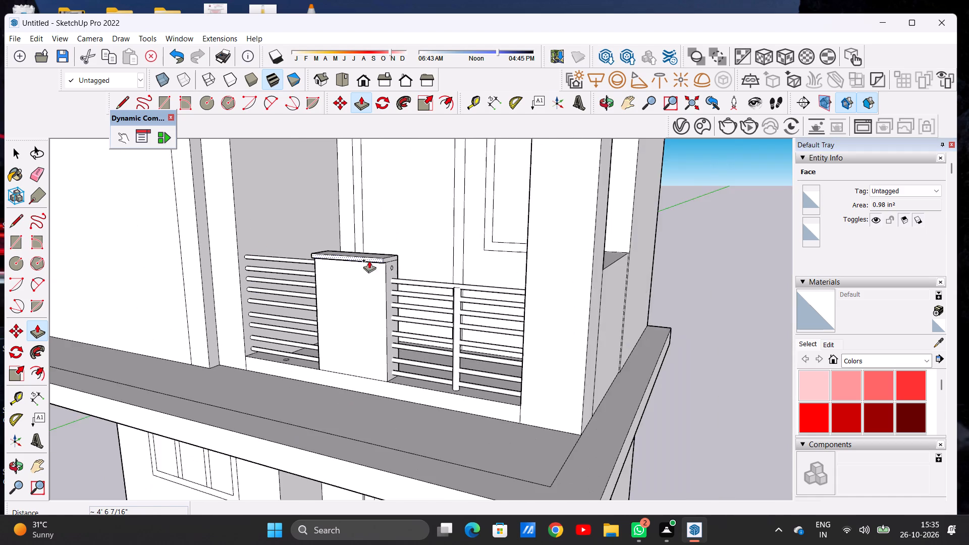
{"action": "scroll", "coordinate": [406, 267], "scroll_direction": "up", "scroll_amount": 13}
{"action": "left_click", "coordinate": [362, 264]}
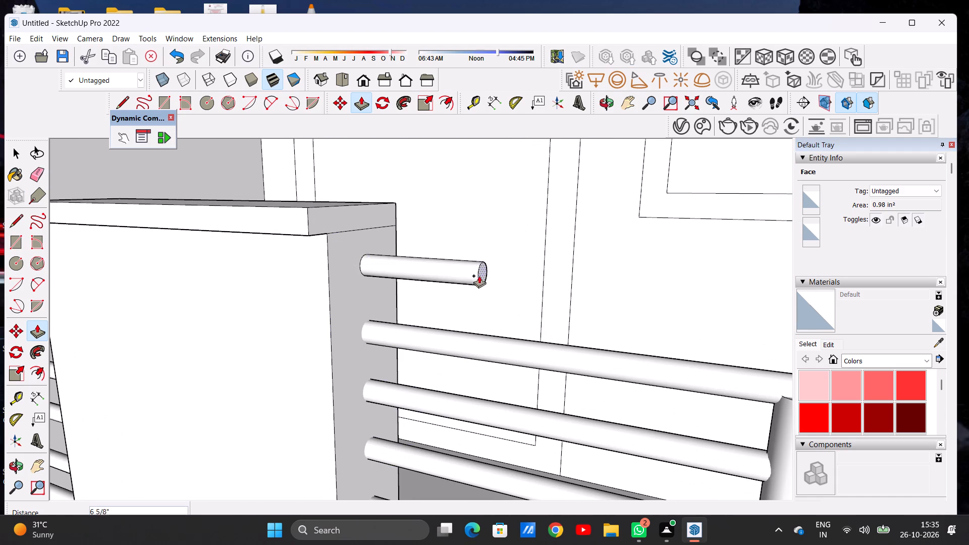
{"action": "scroll", "coordinate": [470, 284], "scroll_direction": "down", "scroll_amount": 20}
{"action": "scroll", "coordinate": [470, 284], "scroll_direction": "down", "scroll_amount": 7}
{"action": "scroll", "coordinate": [513, 269], "scroll_direction": "up", "scroll_amount": 1}
{"action": "scroll", "coordinate": [513, 269], "scroll_direction": "down", "scroll_amount": 1}
{"action": "scroll", "coordinate": [513, 269], "scroll_direction": "up", "scroll_amount": 16}
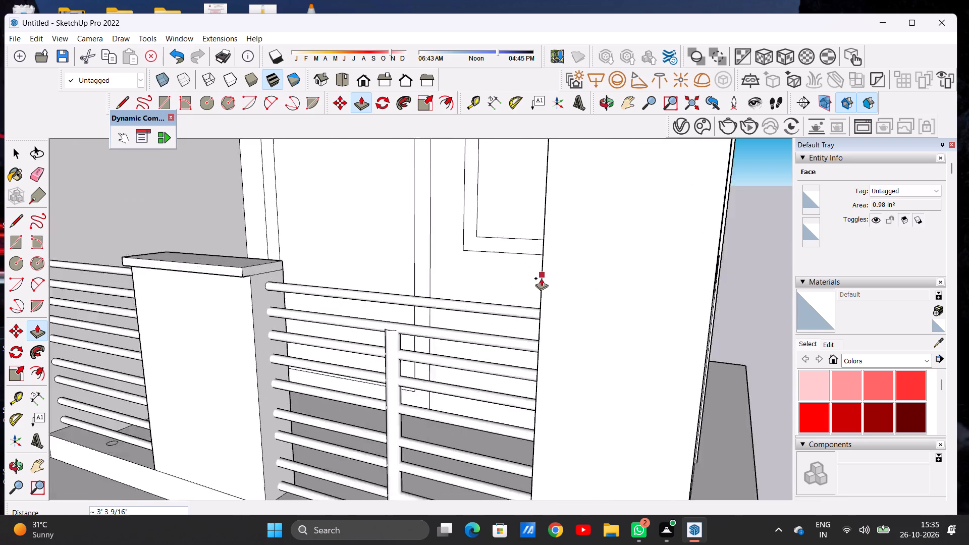
{"action": "scroll", "coordinate": [541, 278], "scroll_direction": "up", "scroll_amount": 3}
{"action": "left_click", "coordinate": [545, 295]}
{"action": "key", "text": "space"}
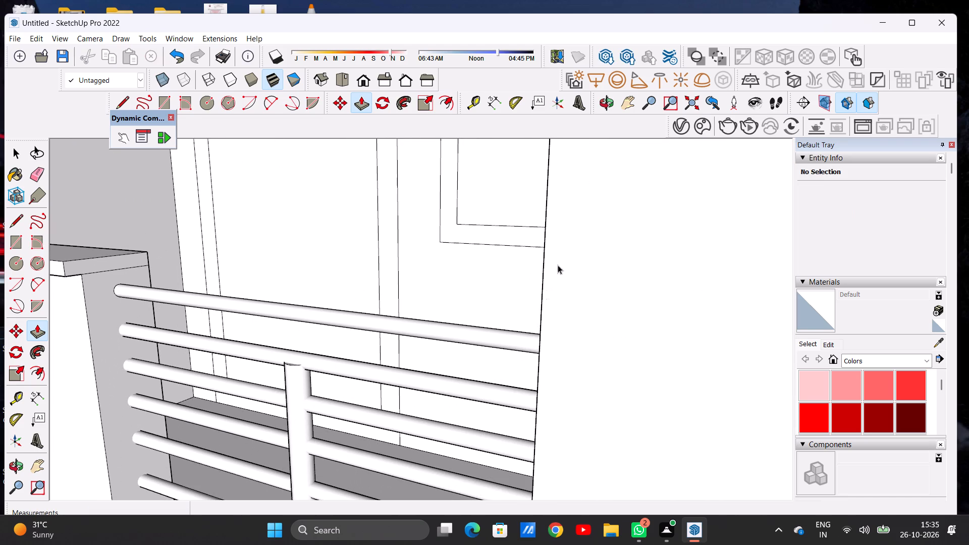
Examine where the new top rail meets the end pillar and how it lines up with the other rails.
{"action": "left_click", "coordinate": [609, 105]}
{"action": "scroll", "coordinate": [524, 280], "scroll_direction": "down", "scroll_amount": 8}
{"action": "left_click_drag", "start_coordinate": [452, 318], "coordinate": [500, 320]}
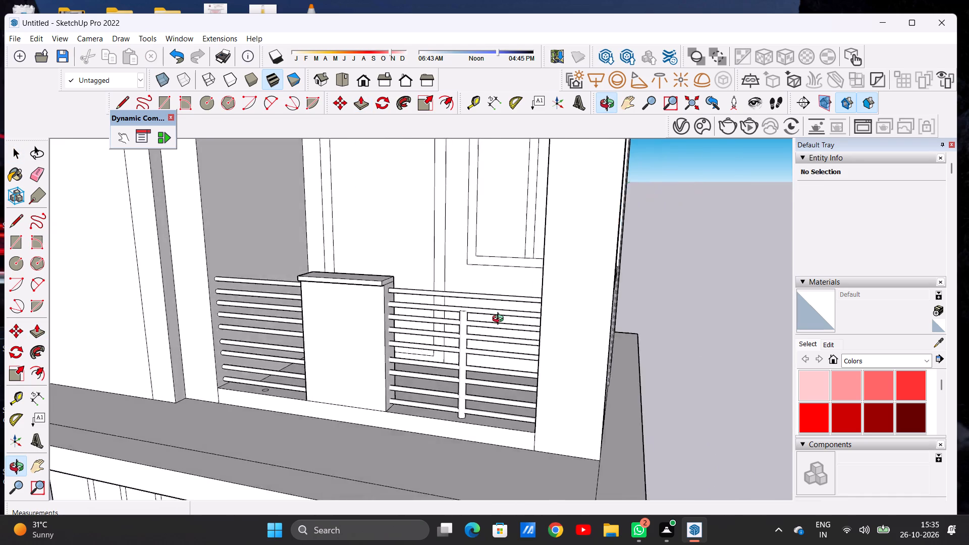
{"action": "left_click_drag", "start_coordinate": [500, 320], "coordinate": [615, 294]}
{"action": "scroll", "coordinate": [555, 281], "scroll_direction": "up", "scroll_amount": 18}
{"action": "scroll", "coordinate": [567, 305], "scroll_direction": "down", "scroll_amount": 7}
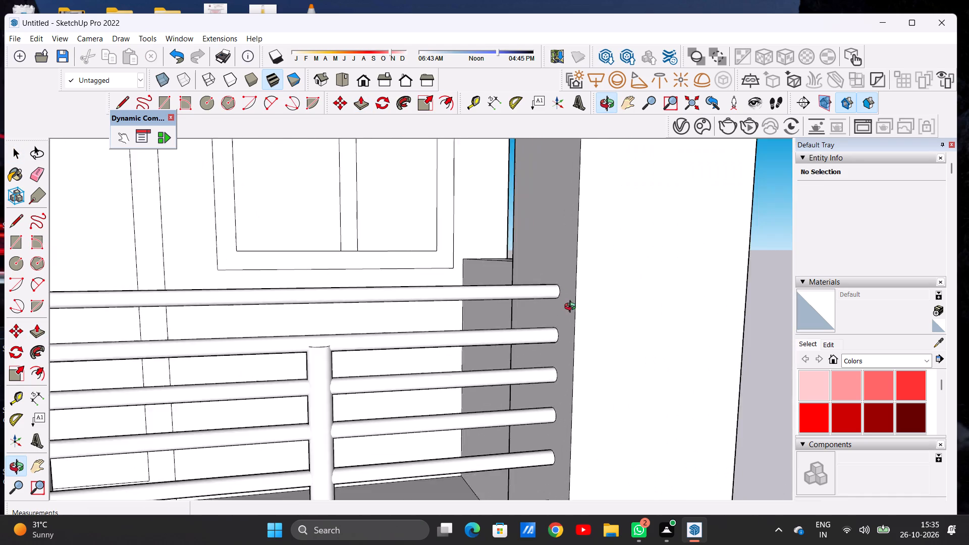
{"action": "scroll", "coordinate": [572, 308], "scroll_direction": "down", "scroll_amount": 16}
{"action": "left_click_drag", "start_coordinate": [549, 326], "coordinate": [501, 306]}
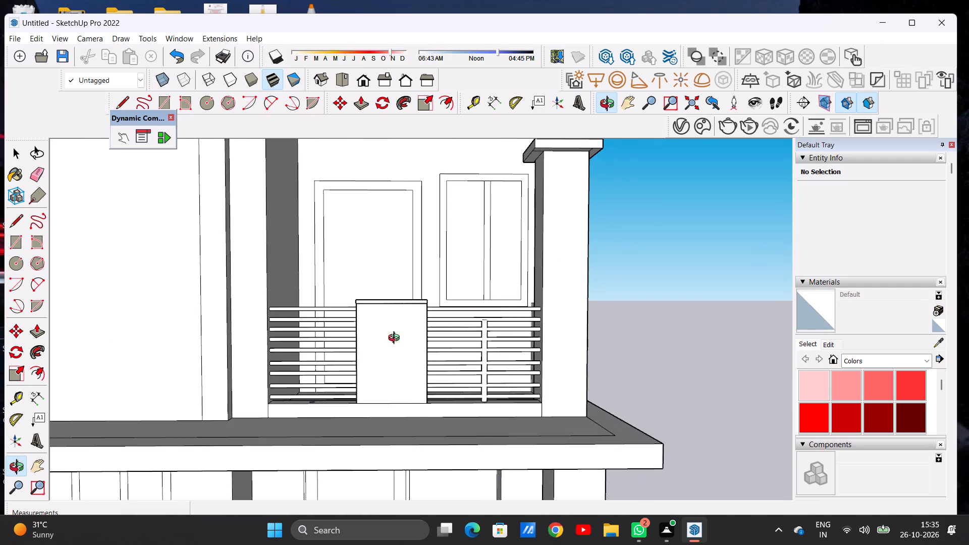
Pull the circle on the parapet ledge up about 2' 4 3/4" as a post, ending at the second rail from the top.
{"action": "scroll", "coordinate": [352, 334], "scroll_direction": "up", "scroll_amount": 7}
{"action": "scroll", "coordinate": [462, 315], "scroll_direction": "down", "scroll_amount": 10}
{"action": "scroll", "coordinate": [385, 369], "scroll_direction": "up", "scroll_amount": 5}
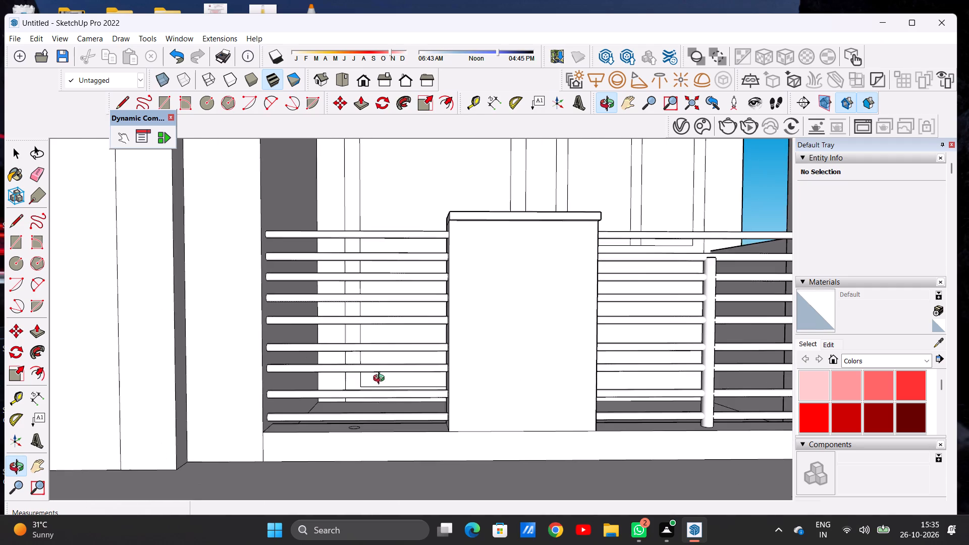
{"action": "scroll", "coordinate": [381, 379], "scroll_direction": "up", "scroll_amount": 1}
{"action": "left_click_drag", "start_coordinate": [383, 377], "coordinate": [359, 461]}
{"action": "scroll", "coordinate": [368, 441], "scroll_direction": "up", "scroll_amount": 5}
{"action": "scroll", "coordinate": [360, 409], "scroll_direction": "down", "scroll_amount": 1}
{"action": "scroll", "coordinate": [360, 409], "scroll_direction": "up", "scroll_amount": 4}
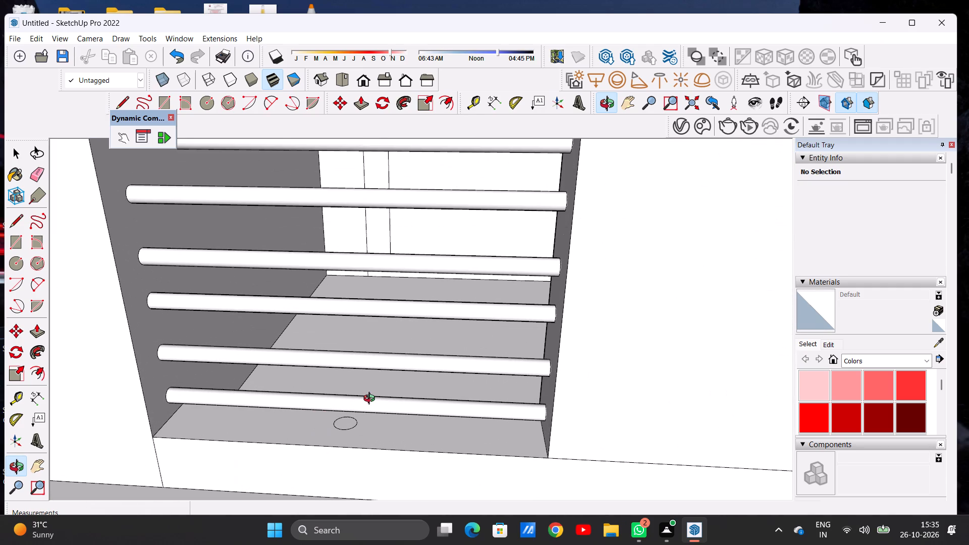
{"action": "key", "text": "space"}
{"action": "key", "text": "p"}
{"action": "scroll", "coordinate": [359, 415], "scroll_direction": "up", "scroll_amount": 2}
{"action": "scroll", "coordinate": [352, 419], "scroll_direction": "down", "scroll_amount": 1}
{"action": "scroll", "coordinate": [342, 425], "scroll_direction": "up", "scroll_amount": 1}
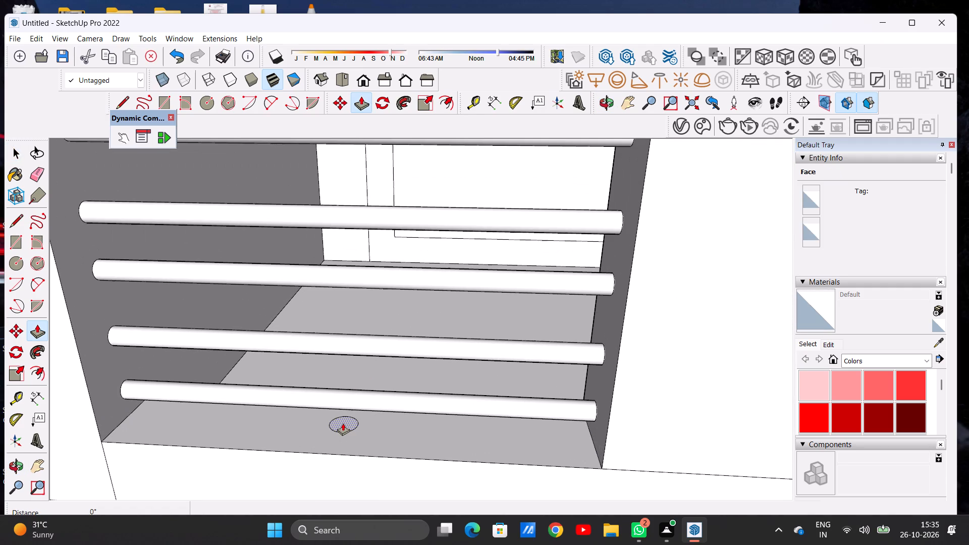
{"action": "left_click", "coordinate": [343, 423]}
{"action": "scroll", "coordinate": [351, 361], "scroll_direction": "down", "scroll_amount": 20}
{"action": "scroll", "coordinate": [351, 361], "scroll_direction": "down", "scroll_amount": 1}
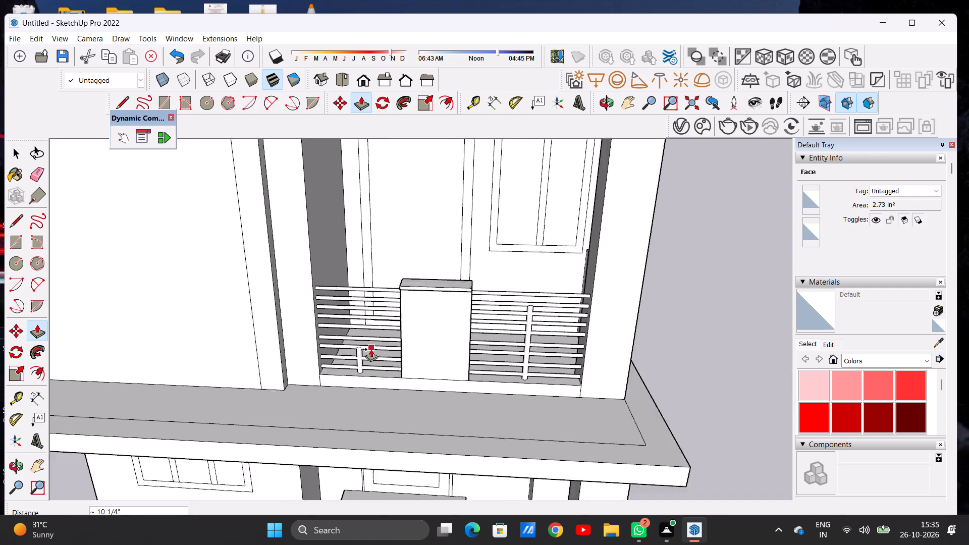
{"action": "scroll", "coordinate": [371, 349], "scroll_direction": "down", "scroll_amount": 2}
{"action": "scroll", "coordinate": [360, 302], "scroll_direction": "up", "scroll_amount": 8}
{"action": "scroll", "coordinate": [370, 308], "scroll_direction": "up", "scroll_amount": 15}
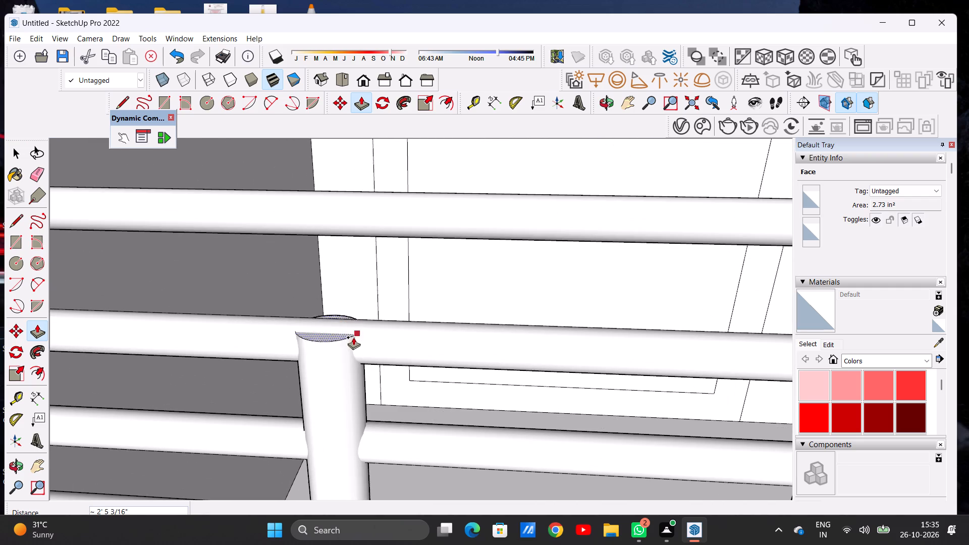
{"action": "left_click", "coordinate": [353, 351]}
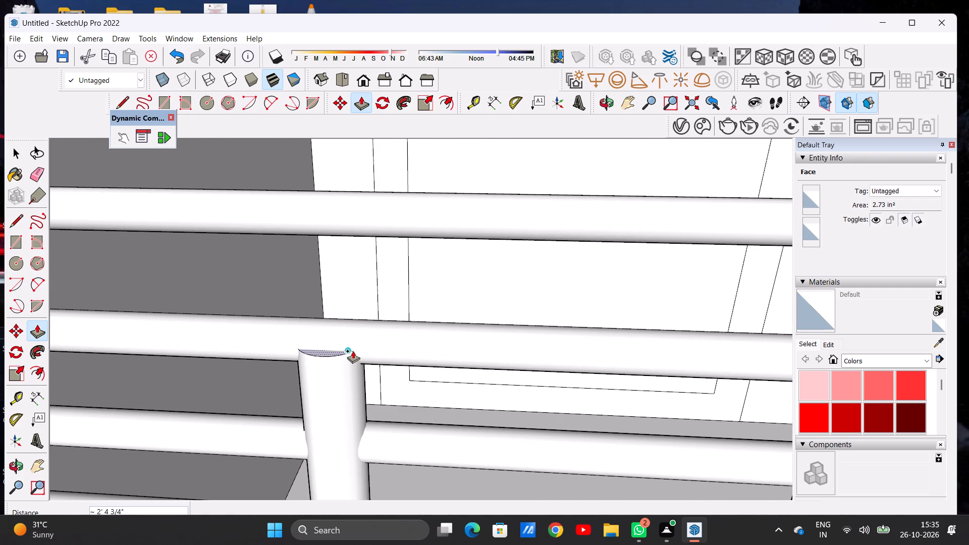
{"action": "key", "text": "space"}
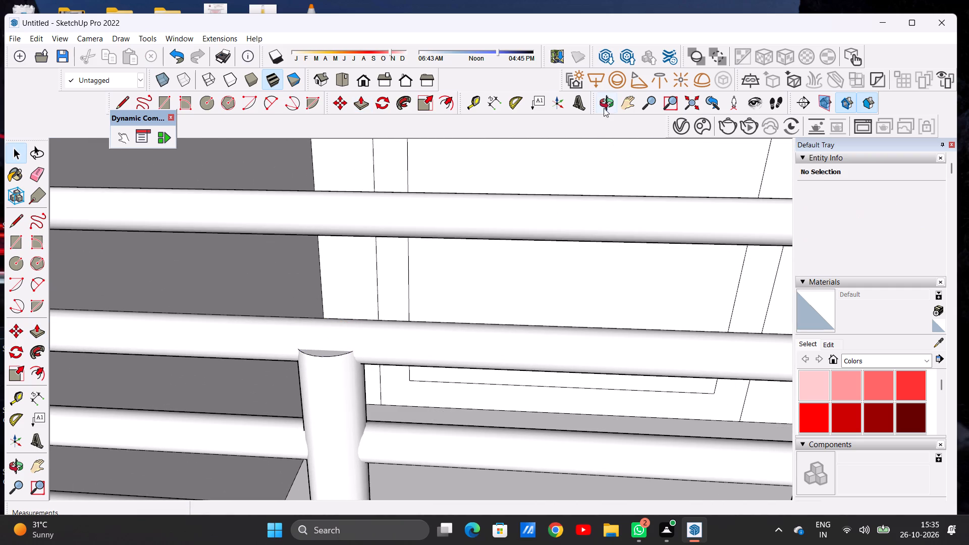
Examine the terrace railings and posts on both sides of the capped block, up close and within the whole villa front.
{"action": "left_click", "coordinate": [606, 100]}
{"action": "scroll", "coordinate": [466, 298], "scroll_direction": "down", "scroll_amount": 20}
{"action": "scroll", "coordinate": [466, 298], "scroll_direction": "down", "scroll_amount": 6}
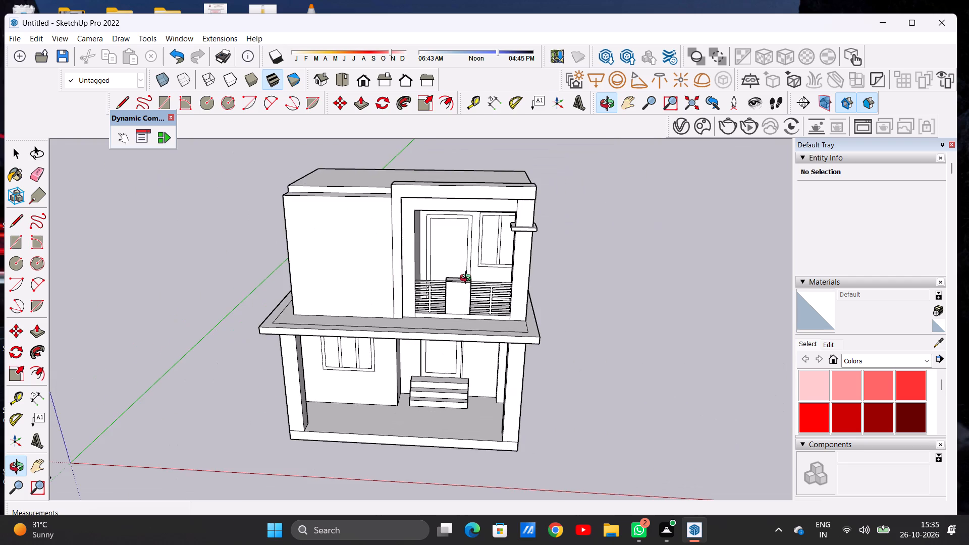
{"action": "left_click_drag", "start_coordinate": [460, 310], "coordinate": [467, 254]}
{"action": "scroll", "coordinate": [467, 298], "scroll_direction": "up", "scroll_amount": 14}
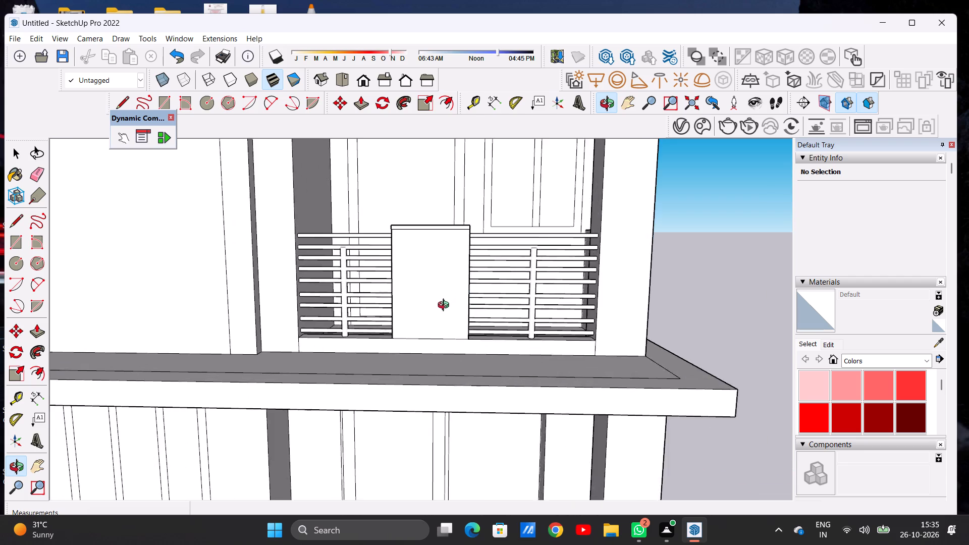
{"action": "left_click_drag", "start_coordinate": [445, 307], "coordinate": [454, 290]}
{"action": "scroll", "coordinate": [458, 288], "scroll_direction": "up", "scroll_amount": 3}
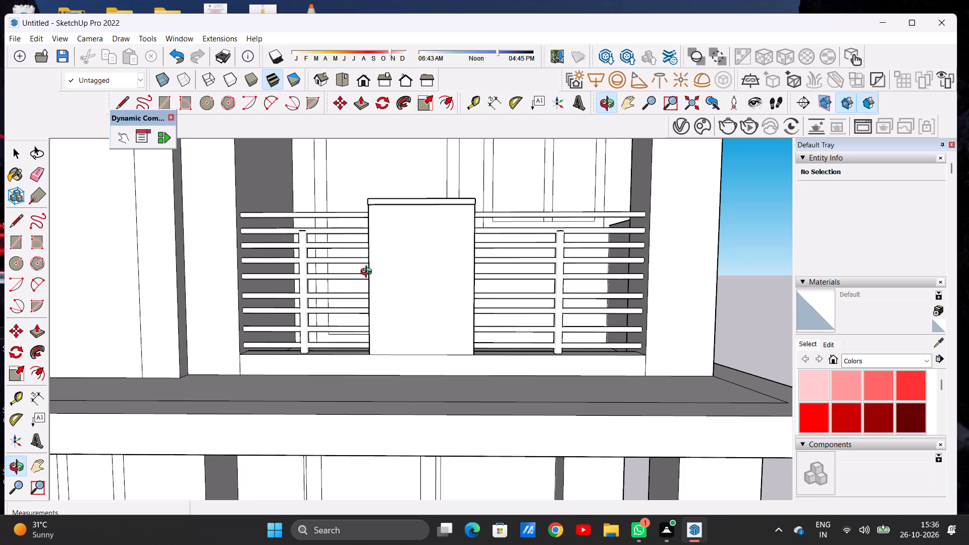
{"action": "scroll", "coordinate": [346, 270], "scroll_direction": "down", "scroll_amount": 8}
{"action": "scroll", "coordinate": [395, 269], "scroll_direction": "up", "scroll_amount": 14}
{"action": "key", "text": "space"}
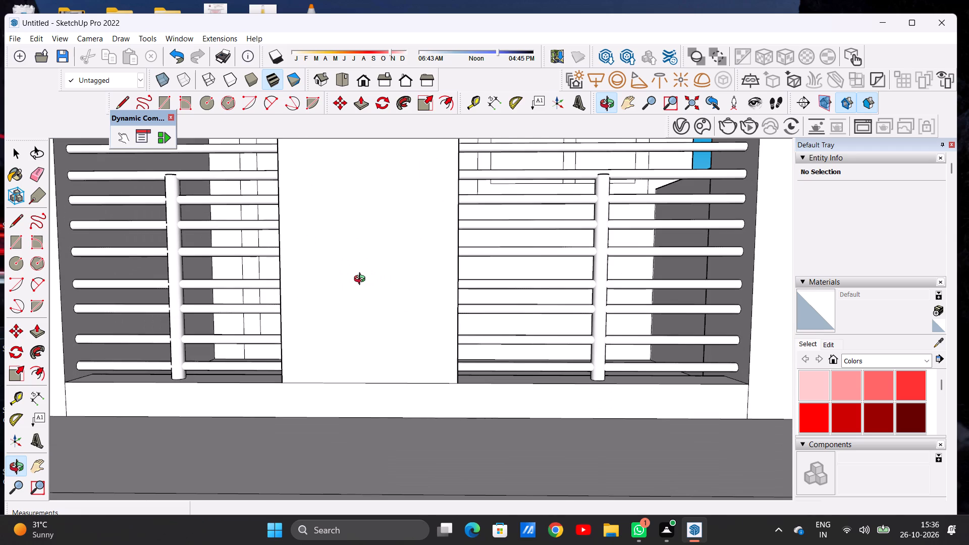
{"action": "scroll", "coordinate": [389, 269], "scroll_direction": "down", "scroll_amount": 10}
{"action": "scroll", "coordinate": [401, 254], "scroll_direction": "up", "scroll_amount": 5}
{"action": "scroll", "coordinate": [404, 252], "scroll_direction": "down", "scroll_amount": 1}
{"action": "scroll", "coordinate": [396, 257], "scroll_direction": "up", "scroll_amount": 1}
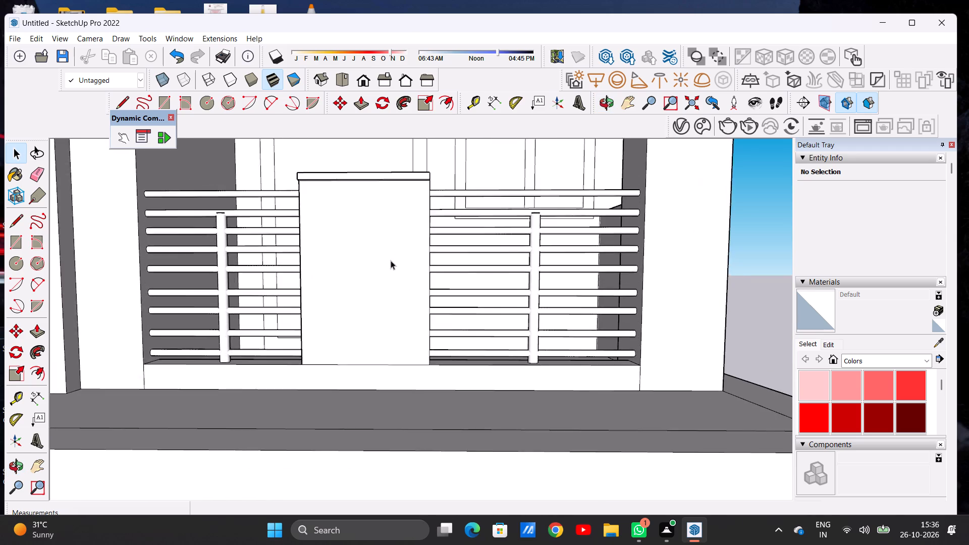
{"action": "scroll", "coordinate": [391, 265], "scroll_direction": "down", "scroll_amount": 7}
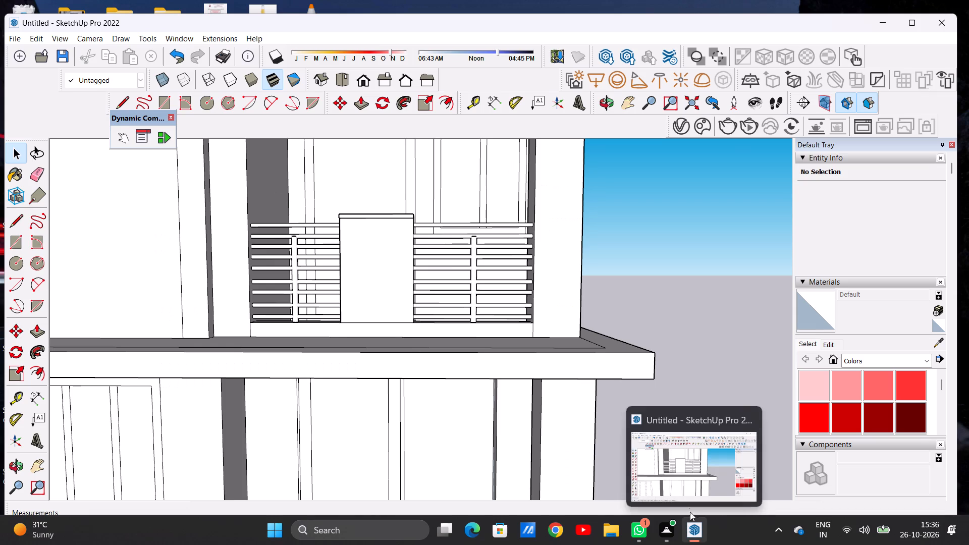
{"action": "left_click", "coordinate": [683, 475]}
{"action": "scroll", "coordinate": [551, 406], "scroll_direction": "down", "scroll_amount": 14}
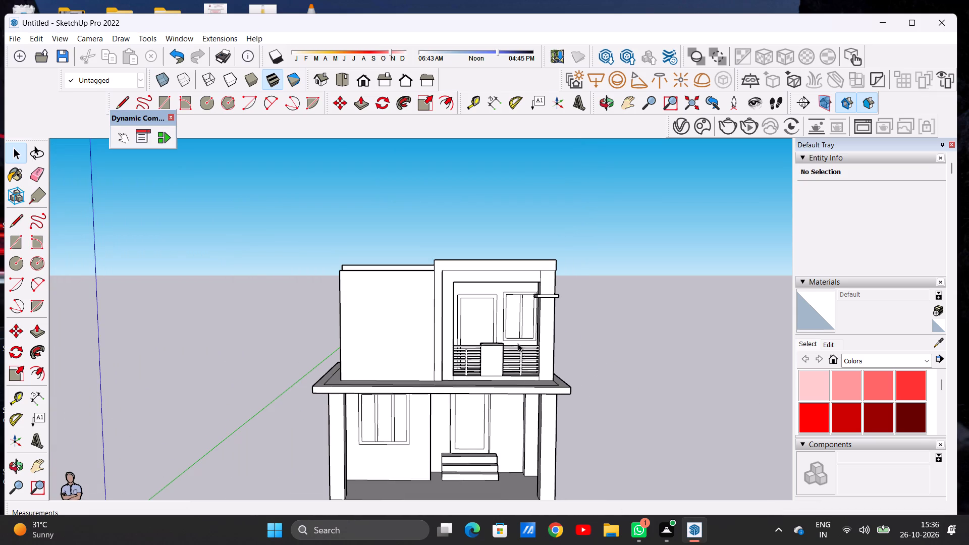
{"action": "scroll", "coordinate": [488, 378], "scroll_direction": "up", "scroll_amount": 13}
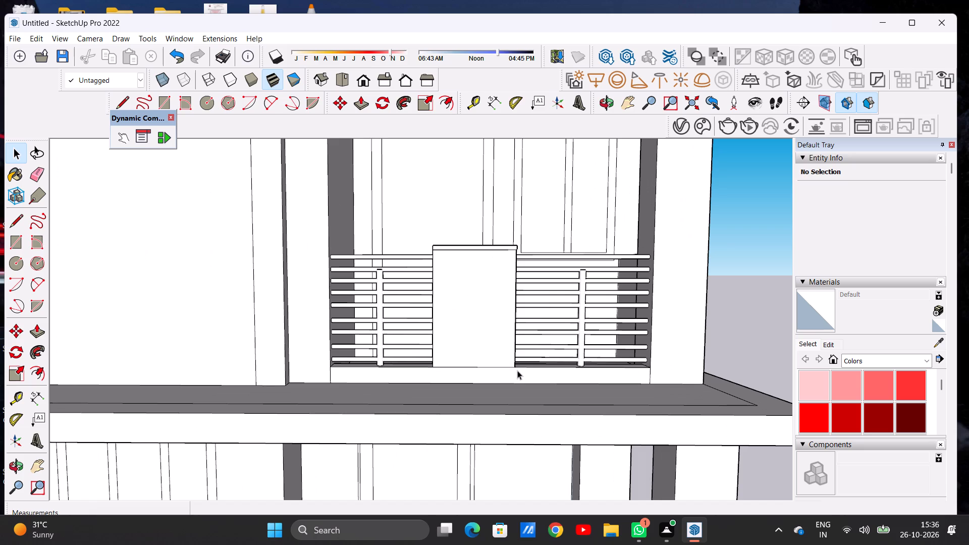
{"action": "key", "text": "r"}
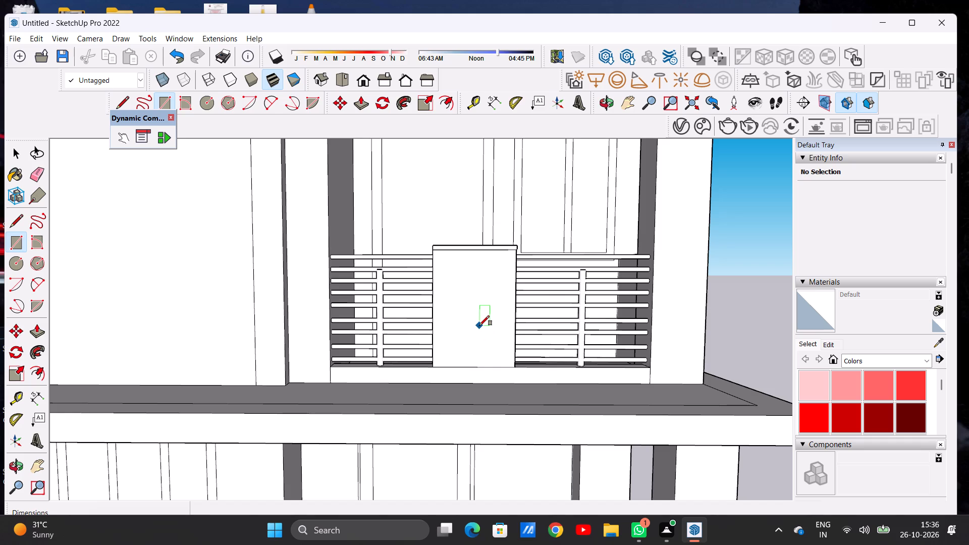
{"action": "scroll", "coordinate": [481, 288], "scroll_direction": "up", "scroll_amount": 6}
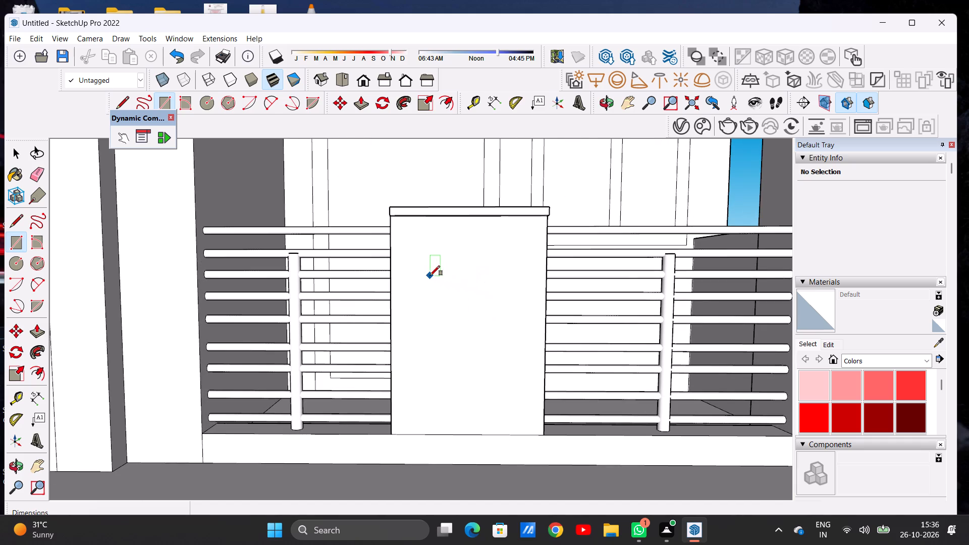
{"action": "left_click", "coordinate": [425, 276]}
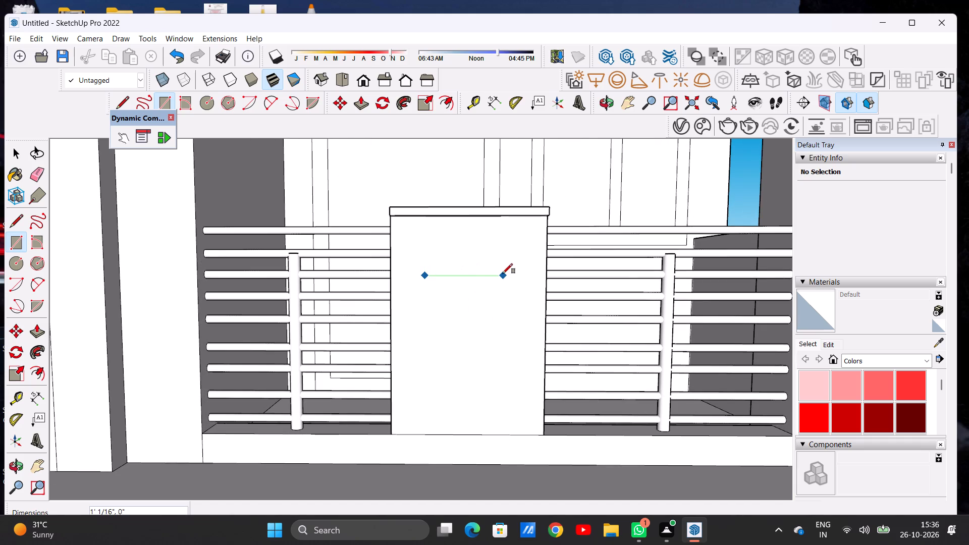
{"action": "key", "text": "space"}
Draw a rectangle of about 10 1/4" by 9 5/16" near the middle of the capped block's front face.
{"action": "key", "text": "r"}
{"action": "left_click", "coordinate": [434, 278]}
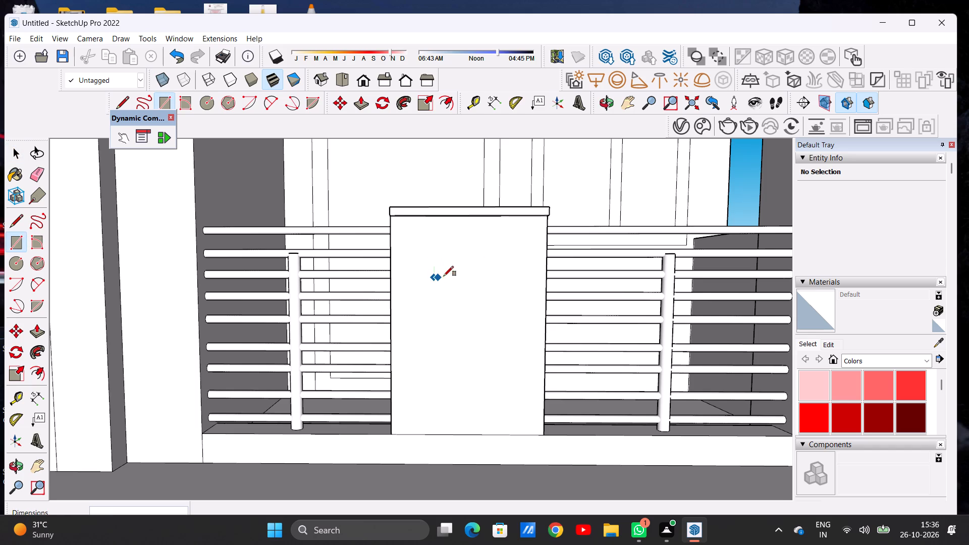
{"action": "left_click", "coordinate": [500, 275]}
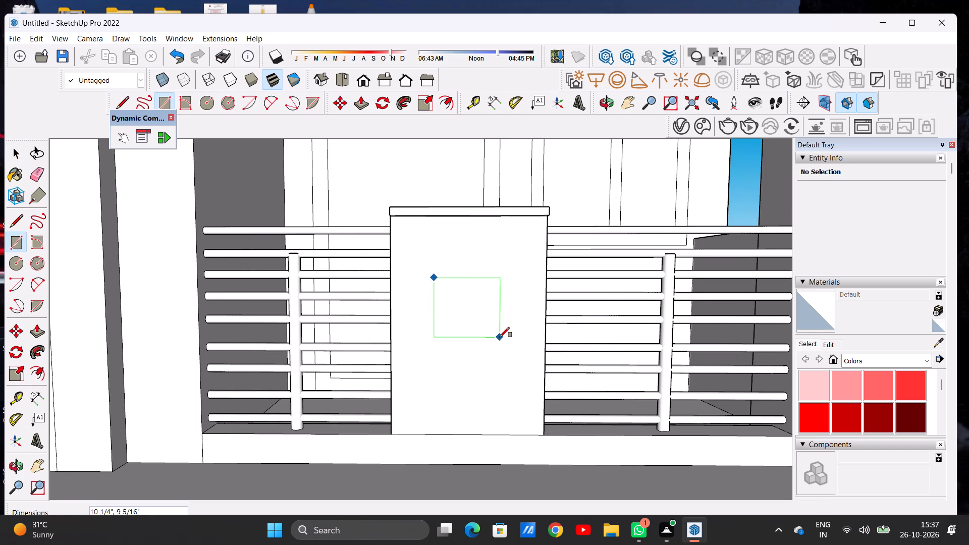
{"action": "left_click", "coordinate": [500, 337]}
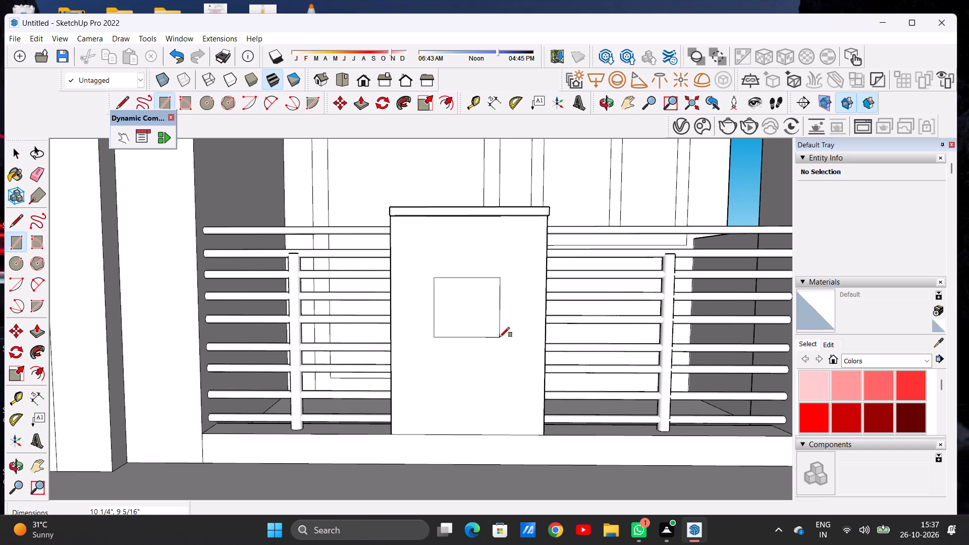
{"action": "key", "text": "space"}
Offset the small rectangle on the capped block's front face inward by about 1 1/2" to outline a square-like frame.
{"action": "type", "text": "OF"}
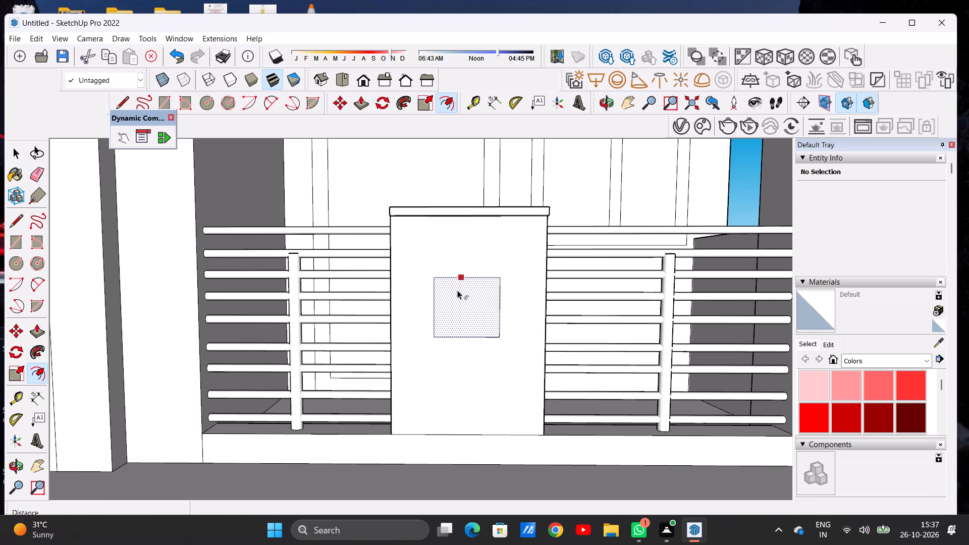
{"action": "left_click", "coordinate": [454, 286]}
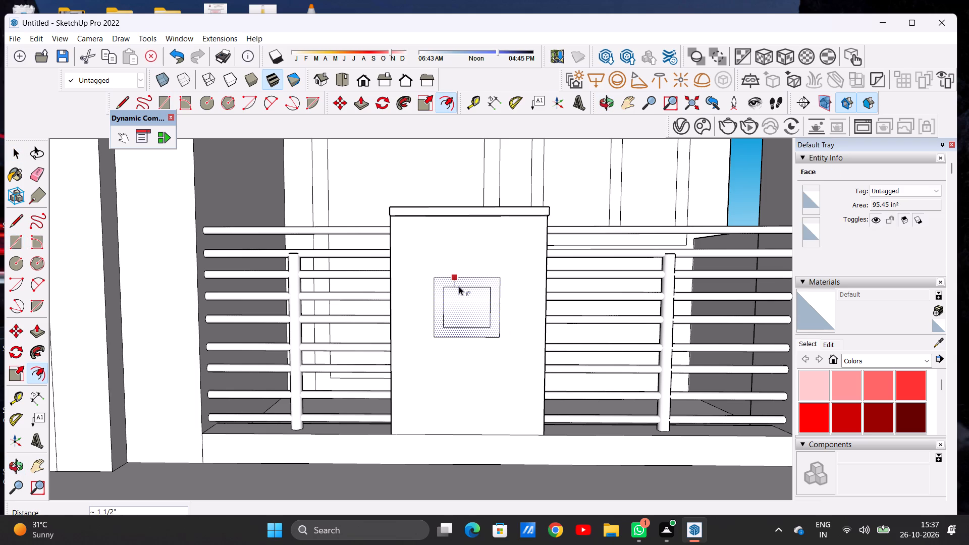
{"action": "left_click", "coordinate": [459, 286]}
{"action": "key", "text": "space"}
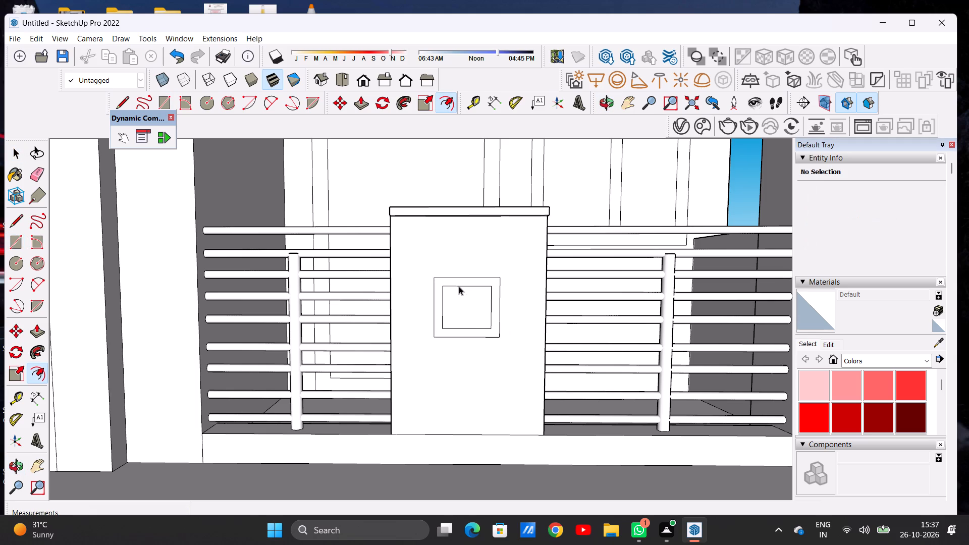
Pull the frame ring on the capped block's front face outward by 1 1/4".
{"action": "scroll", "coordinate": [473, 325], "scroll_direction": "down", "scroll_amount": 5}
{"action": "scroll", "coordinate": [507, 300], "scroll_direction": "up", "scroll_amount": 6}
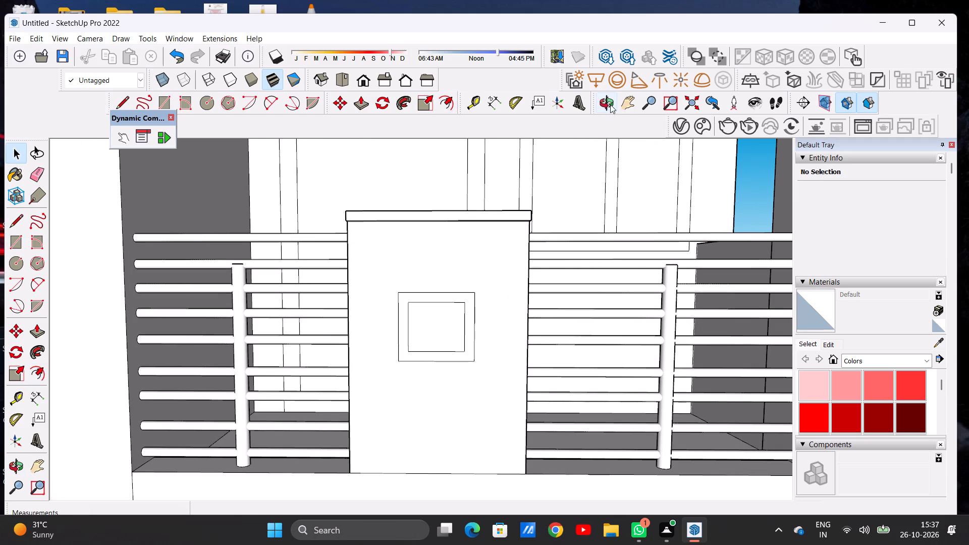
{"action": "left_click", "coordinate": [610, 104]}
{"action": "left_click_drag", "start_coordinate": [560, 268], "coordinate": [440, 321]}
{"action": "scroll", "coordinate": [437, 336], "scroll_direction": "up", "scroll_amount": 4}
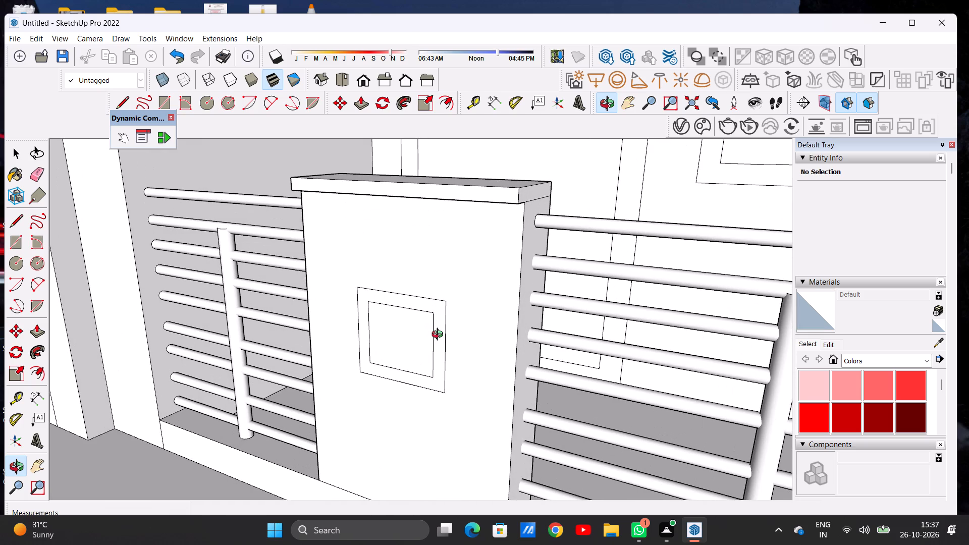
{"action": "key", "text": "p"}
{"action": "scroll", "coordinate": [452, 332], "scroll_direction": "up", "scroll_amount": 6}
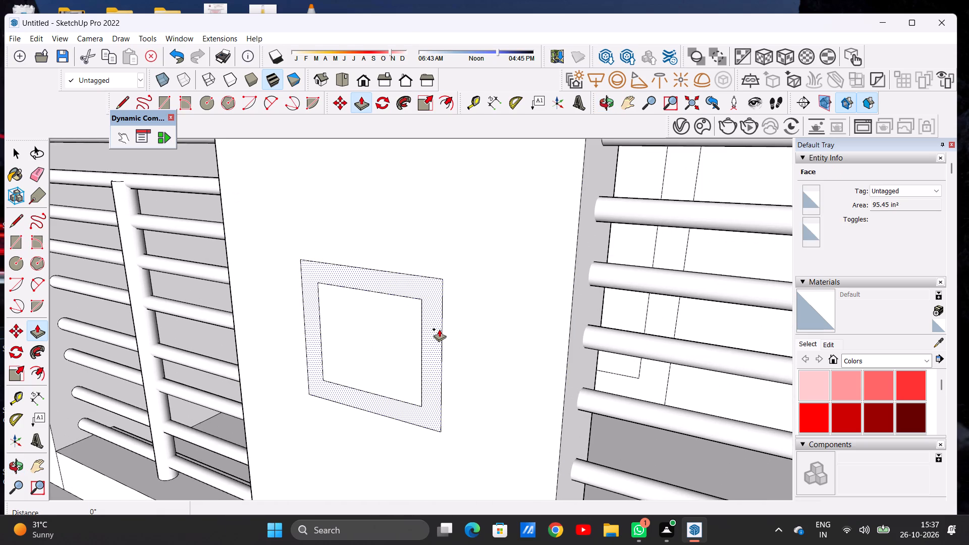
{"action": "left_click", "coordinate": [439, 329]}
{"action": "left_click", "coordinate": [426, 332]}
{"action": "key", "text": "space"}
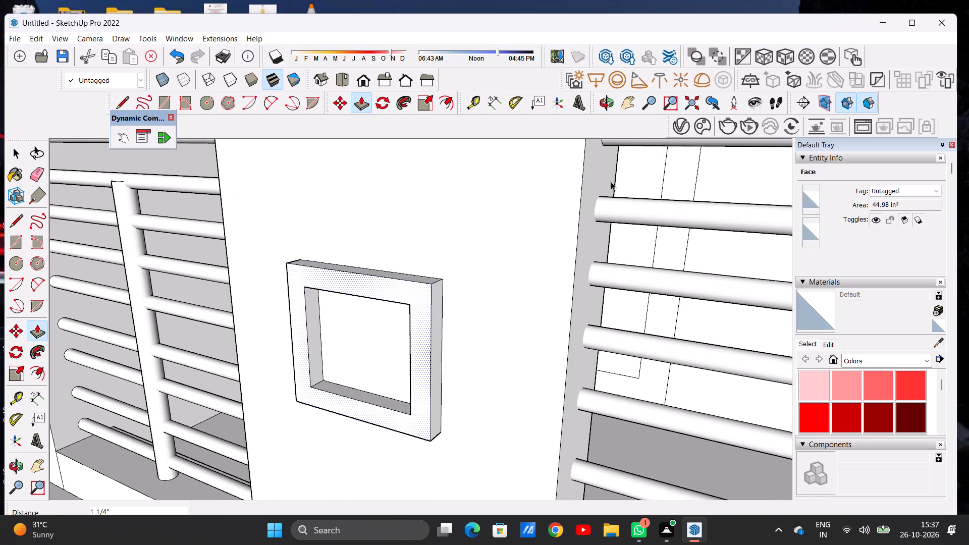
Examine the raised frame on the capped block and the terrace railings, up close and within the whole villa front.
{"action": "left_click", "coordinate": [608, 112]}
{"action": "scroll", "coordinate": [518, 245], "scroll_direction": "down", "scroll_amount": 14}
{"action": "left_click_drag", "start_coordinate": [451, 292], "coordinate": [524, 267]}
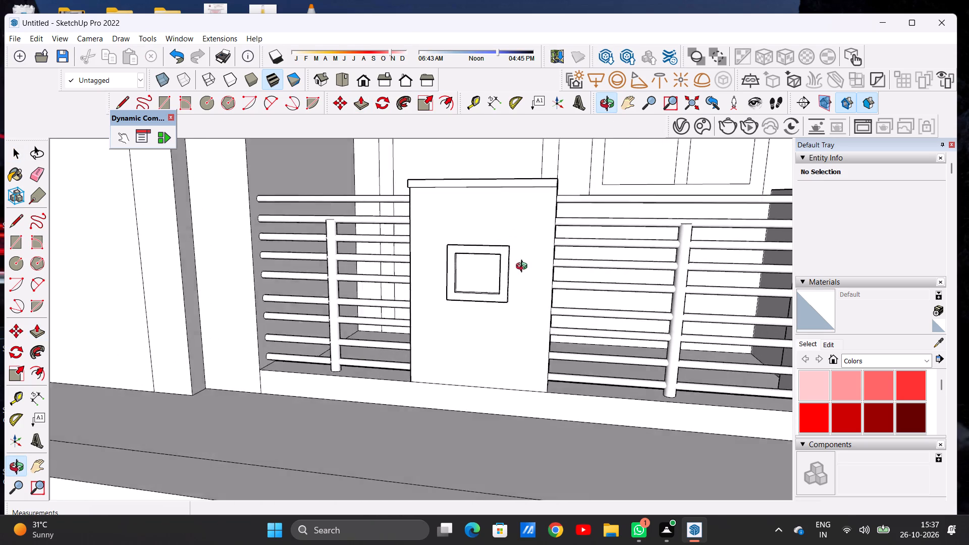
{"action": "left_click_drag", "start_coordinate": [524, 267], "coordinate": [526, 265]}
{"action": "scroll", "coordinate": [447, 275], "scroll_direction": "down", "scroll_amount": 13}
{"action": "left_click_drag", "start_coordinate": [451, 292], "coordinate": [491, 268]}
{"action": "scroll", "coordinate": [475, 272], "scroll_direction": "up", "scroll_amount": 8}
{"action": "scroll", "coordinate": [575, 249], "scroll_direction": "up", "scroll_amount": 5}
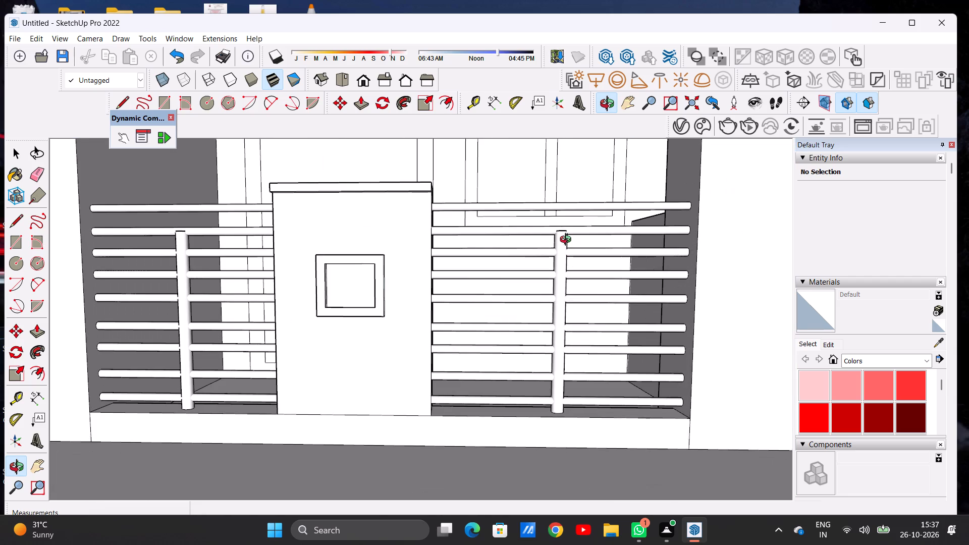
{"action": "left_click_drag", "start_coordinate": [567, 241], "coordinate": [562, 241]}
{"action": "left_click_drag", "start_coordinate": [534, 245], "coordinate": [547, 258]}
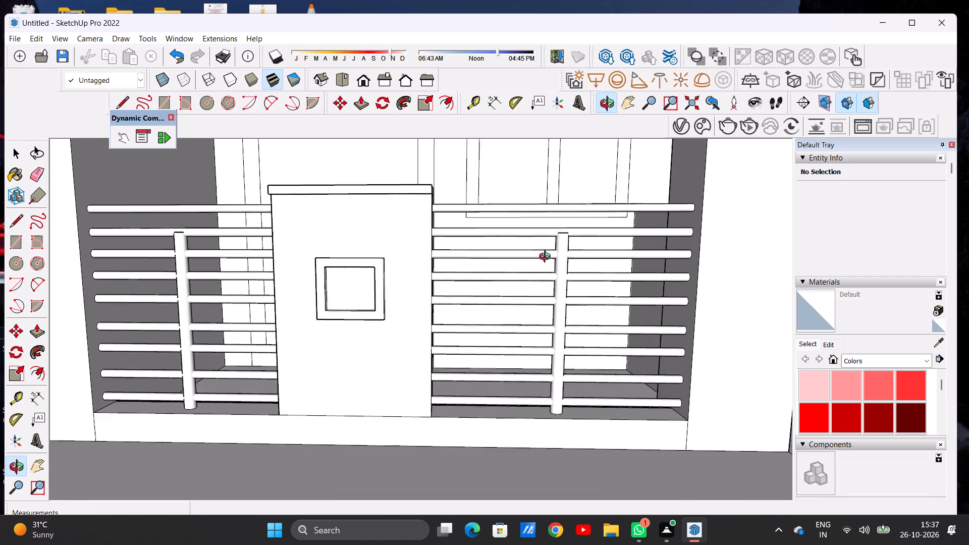
{"action": "left_click_drag", "start_coordinate": [547, 258], "coordinate": [535, 257]}
{"action": "scroll", "coordinate": [531, 273], "scroll_direction": "down", "scroll_amount": 4}
{"action": "scroll", "coordinate": [531, 278], "scroll_direction": "up", "scroll_amount": 1}
{"action": "scroll", "coordinate": [531, 278], "scroll_direction": "down", "scroll_amount": 12}
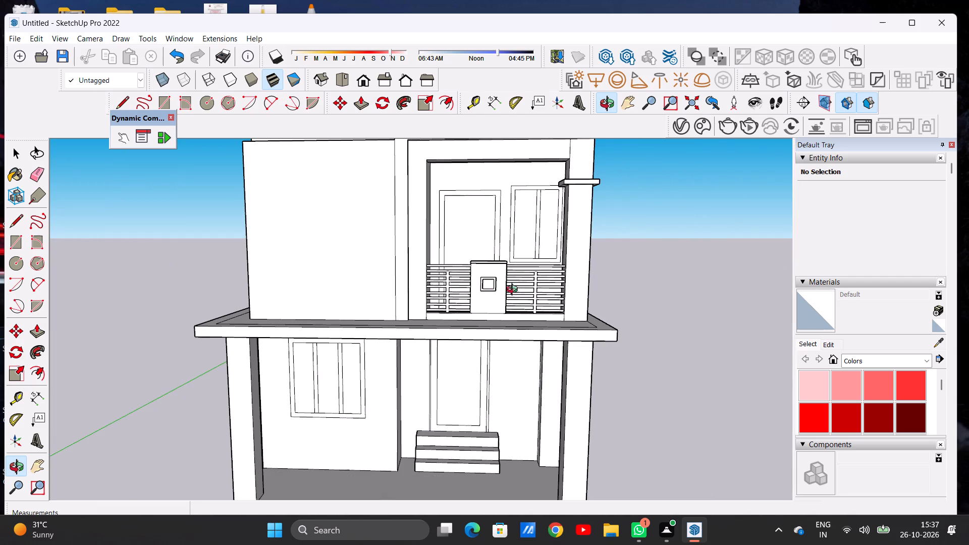
{"action": "scroll", "coordinate": [474, 311], "scroll_direction": "down", "scroll_amount": 4}
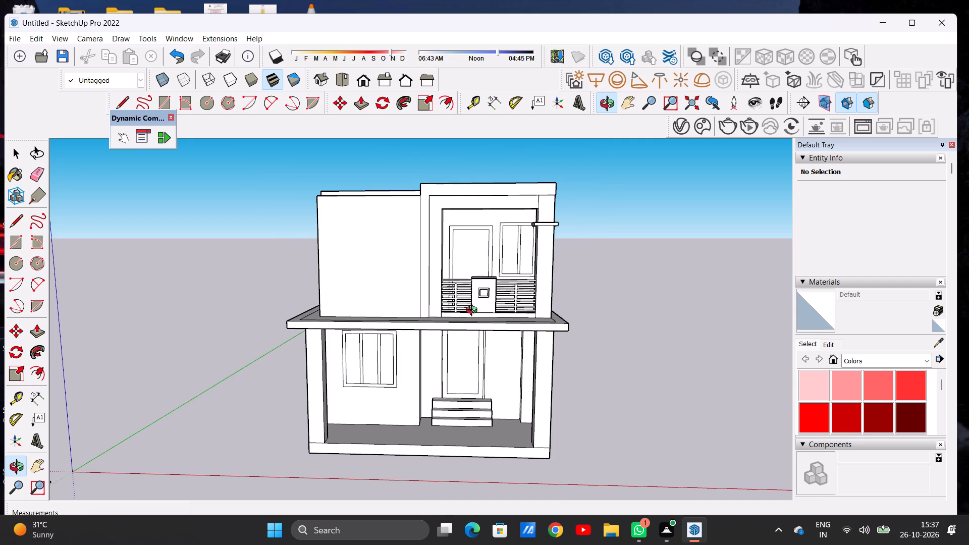
{"action": "scroll", "coordinate": [488, 290], "scroll_direction": "down", "scroll_amount": 4}
{"action": "scroll", "coordinate": [490, 293], "scroll_direction": "up", "scroll_amount": 6}
{"action": "scroll", "coordinate": [490, 293], "scroll_direction": "down", "scroll_amount": 1}
{"action": "scroll", "coordinate": [490, 293], "scroll_direction": "up", "scroll_amount": 3}
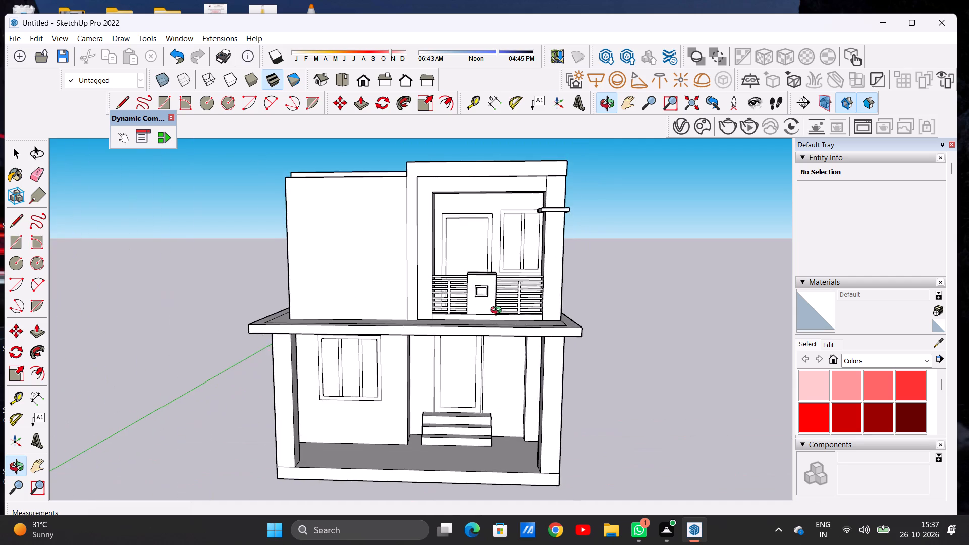
{"action": "scroll", "coordinate": [498, 311], "scroll_direction": "up", "scroll_amount": 1}
{"action": "left_click_drag", "start_coordinate": [557, 279], "coordinate": [546, 278]}
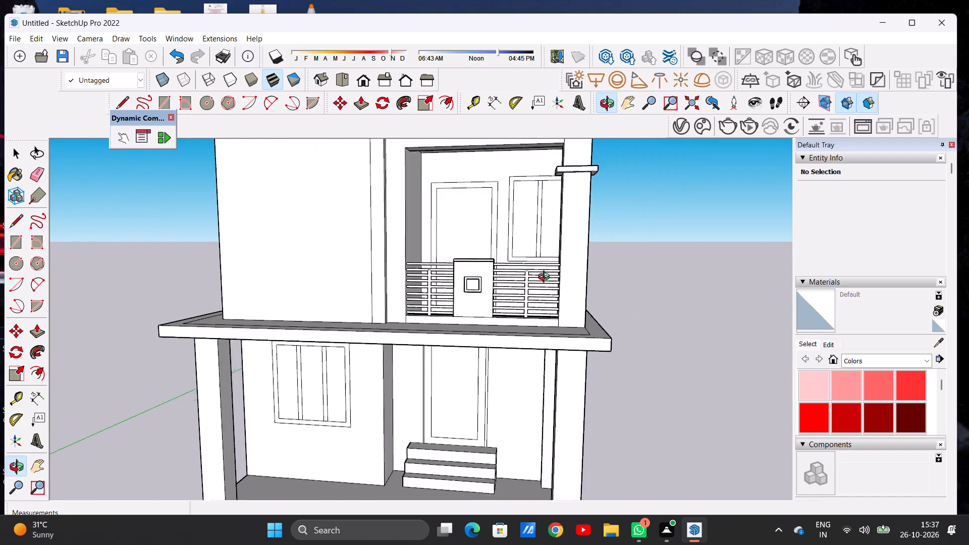
{"action": "left_click_drag", "start_coordinate": [546, 278], "coordinate": [572, 278]}
{"action": "scroll", "coordinate": [495, 289], "scroll_direction": "down", "scroll_amount": 7}
{"action": "scroll", "coordinate": [526, 239], "scroll_direction": "up", "scroll_amount": 1}
{"action": "scroll", "coordinate": [530, 234], "scroll_direction": "down", "scroll_amount": 1}
{"action": "scroll", "coordinate": [530, 234], "scroll_direction": "up", "scroll_amount": 6}
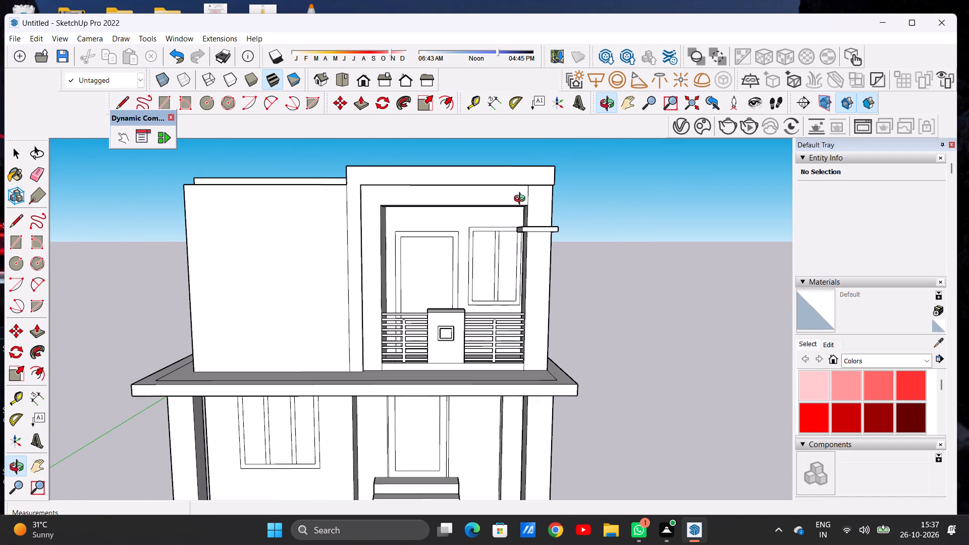
{"action": "scroll", "coordinate": [523, 189], "scroll_direction": "up", "scroll_amount": 3}
{"action": "scroll", "coordinate": [528, 254], "scroll_direction": "down", "scroll_amount": 9}
{"action": "scroll", "coordinate": [469, 266], "scroll_direction": "down", "scroll_amount": 6}
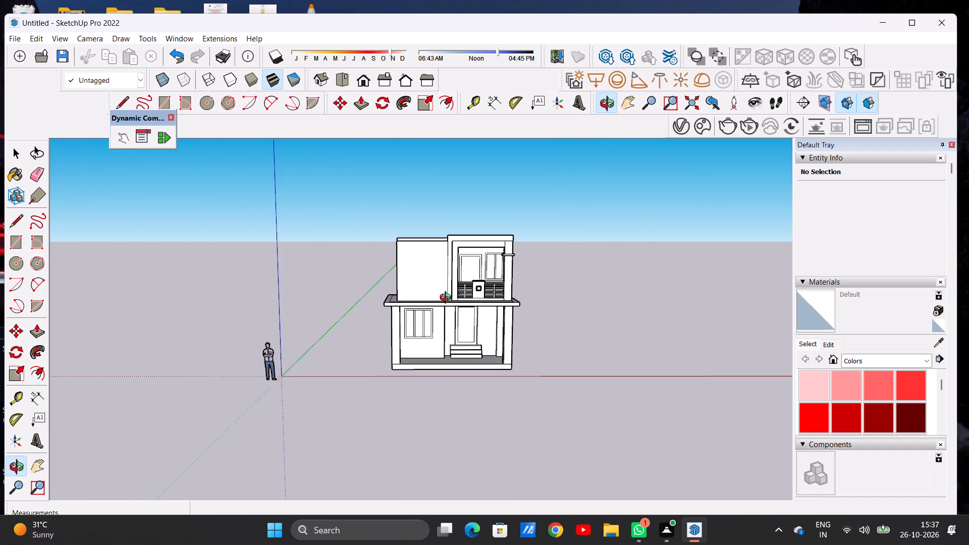
{"action": "scroll", "coordinate": [448, 300], "scroll_direction": "up", "scroll_amount": 5}
{"action": "scroll", "coordinate": [448, 301], "scroll_direction": "down", "scroll_amount": 1}
{"action": "scroll", "coordinate": [448, 301], "scroll_direction": "up", "scroll_amount": 9}
{"action": "scroll", "coordinate": [441, 284], "scroll_direction": "down", "scroll_amount": 9}
{"action": "scroll", "coordinate": [439, 214], "scroll_direction": "up", "scroll_amount": 2}
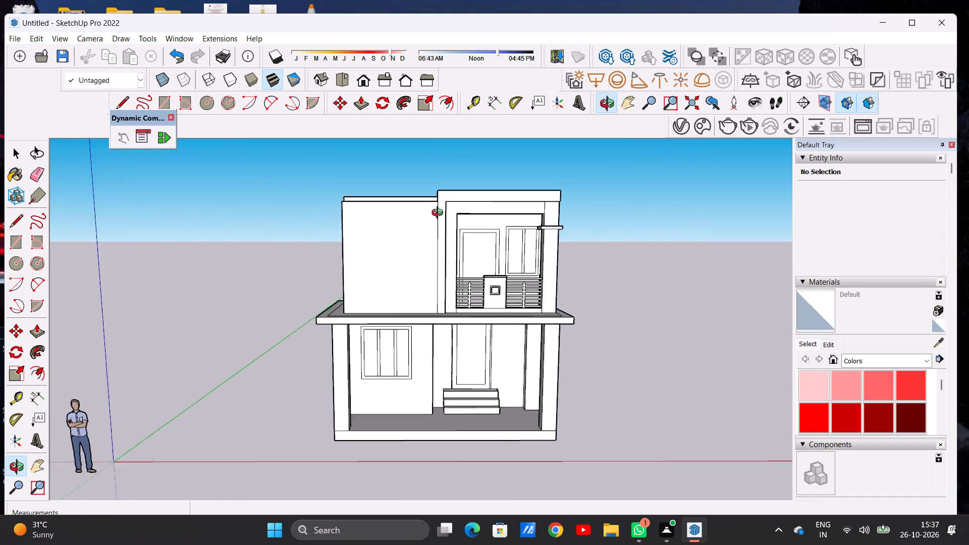
Pull the recessed front edge of the upper-floor roof slab forward about 1' 5 5/16", flush with the plain front wall.
{"action": "scroll", "coordinate": [440, 214], "scroll_direction": "up", "scroll_amount": 5}
{"action": "left_click_drag", "start_coordinate": [331, 241], "coordinate": [497, 327]}
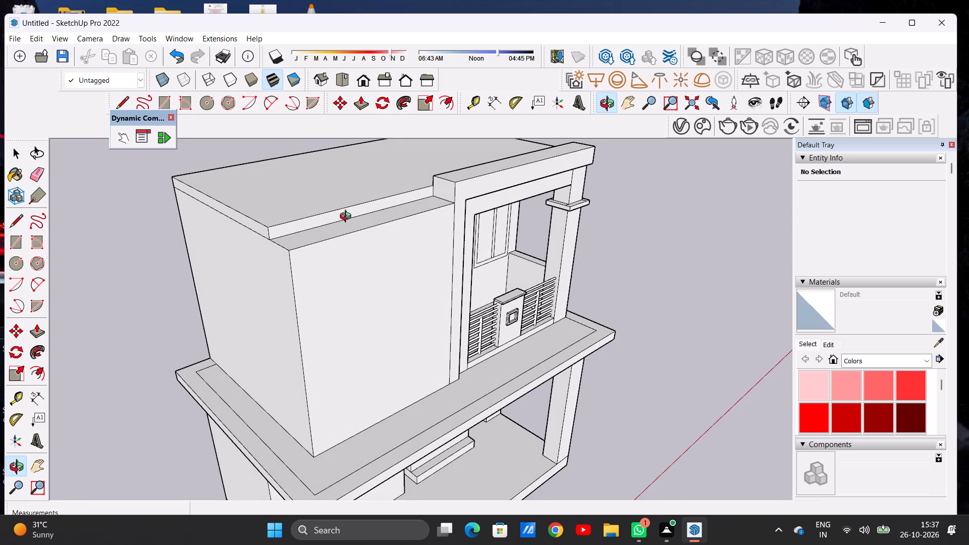
{"action": "scroll", "coordinate": [335, 221], "scroll_direction": "up", "scroll_amount": 1}
{"action": "left_click_drag", "start_coordinate": [423, 203], "coordinate": [460, 222]}
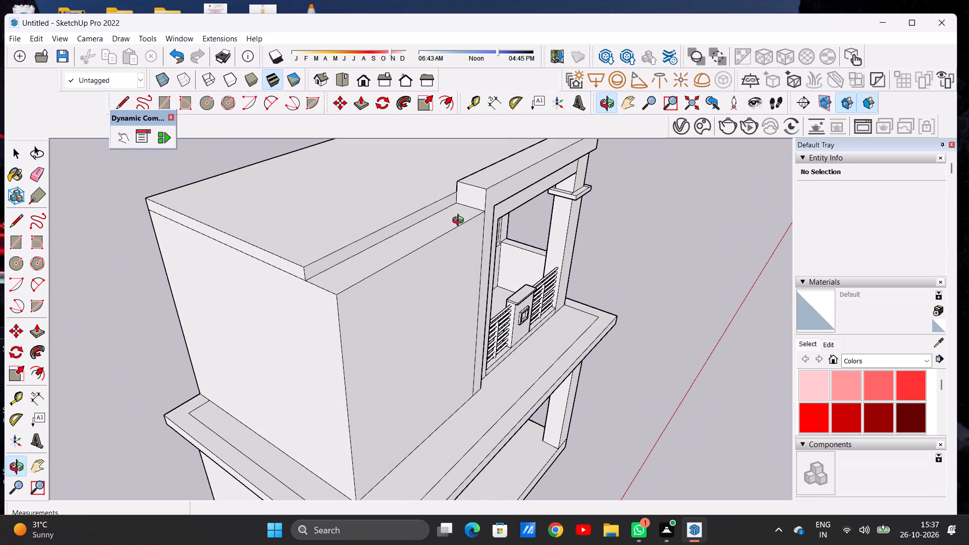
{"action": "key", "text": "p"}
{"action": "scroll", "coordinate": [359, 243], "scroll_direction": "up", "scroll_amount": 4}
{"action": "left_click", "coordinate": [314, 266]}
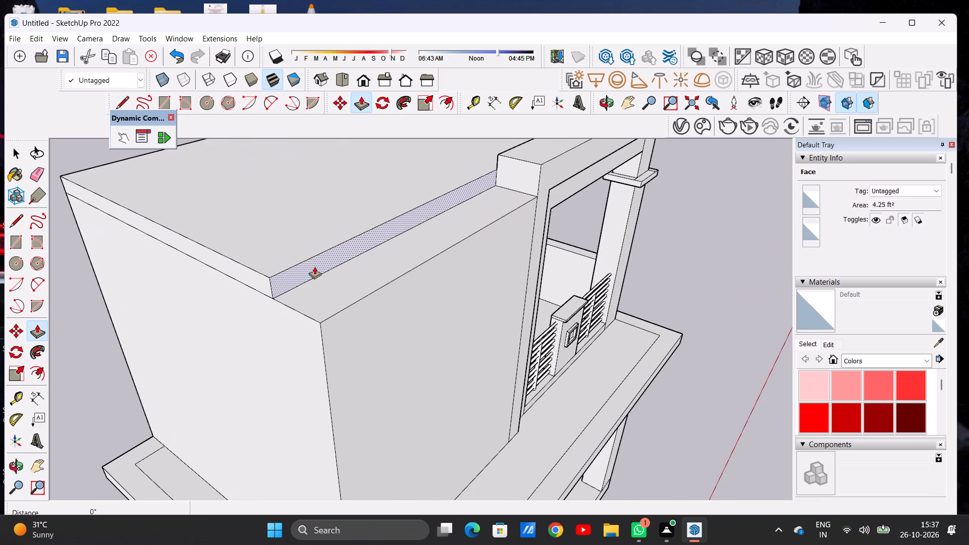
{"action": "left_click", "coordinate": [322, 324]}
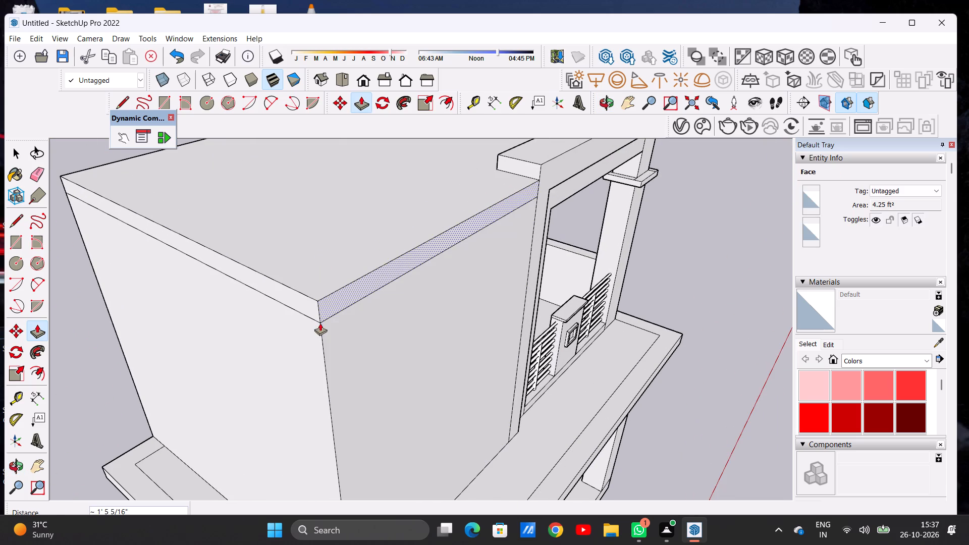
{"action": "key", "text": "space"}
Erase the seam line between the roof slab's front edge and the plain upper-floor front wall.
{"action": "scroll", "coordinate": [394, 272], "scroll_direction": "down", "scroll_amount": 5}
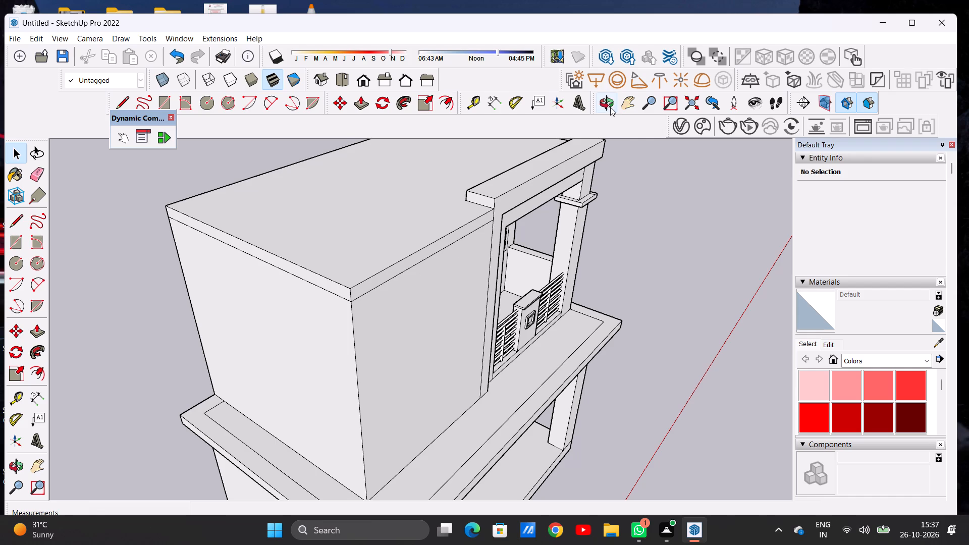
{"action": "left_click", "coordinate": [610, 107]}
{"action": "left_click_drag", "start_coordinate": [512, 295], "coordinate": [310, 235]}
{"action": "scroll", "coordinate": [319, 191], "scroll_direction": "up", "scroll_amount": 3}
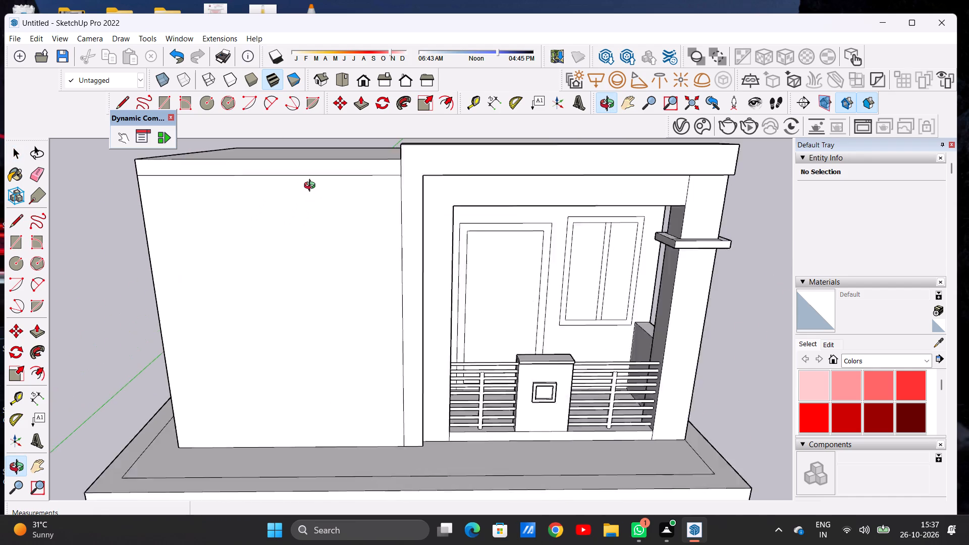
{"action": "scroll", "coordinate": [312, 187], "scroll_direction": "up", "scroll_amount": 3}
{"action": "key", "text": "e"}
{"action": "left_click_drag", "start_coordinate": [325, 174], "coordinate": [327, 179]}
{"action": "left_click_drag", "start_coordinate": [330, 169], "coordinate": [331, 175]}
{"action": "key", "text": "space"}
Switch to the standard Front view and examine the complete villa elevation, including the merged upper wall and the terrace.
{"action": "scroll", "coordinate": [529, 212], "scroll_direction": "down", "scroll_amount": 8}
{"action": "scroll", "coordinate": [496, 205], "scroll_direction": "up", "scroll_amount": 2}
{"action": "scroll", "coordinate": [488, 206], "scroll_direction": "down", "scroll_amount": 3}
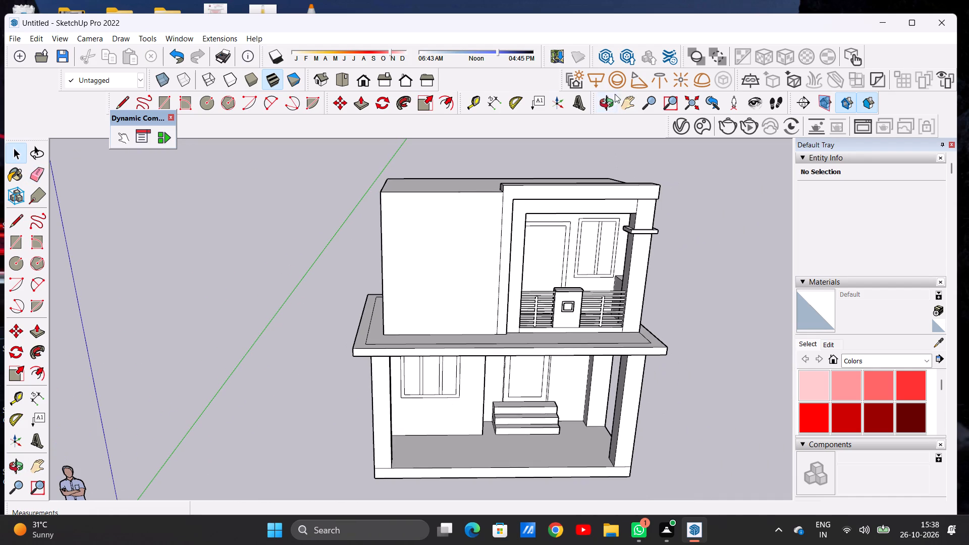
{"action": "left_click", "coordinate": [607, 102]}
{"action": "left_click_drag", "start_coordinate": [518, 223], "coordinate": [512, 186]}
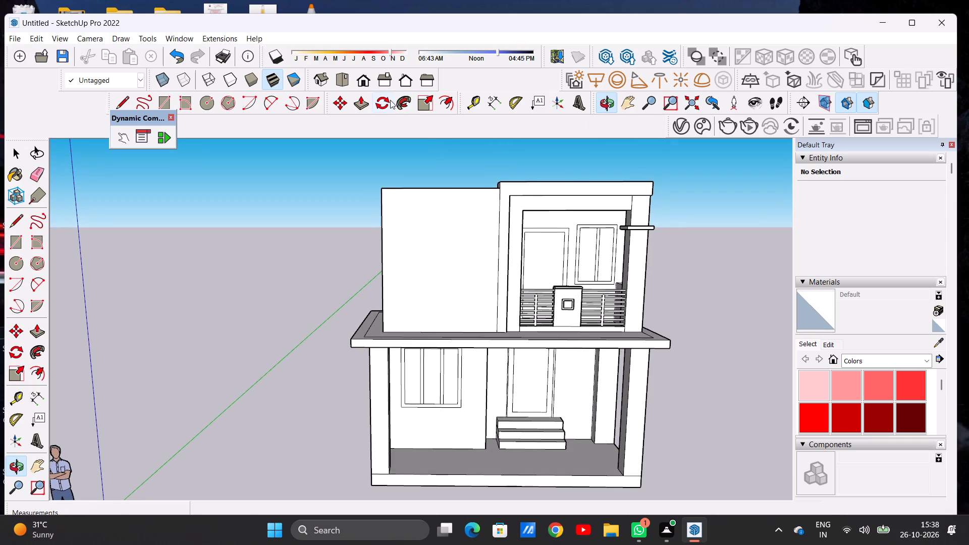
{"action": "left_click", "coordinate": [365, 82]}
{"action": "scroll", "coordinate": [0, 0], "scroll_direction": "down", "scroll_amount": 5}
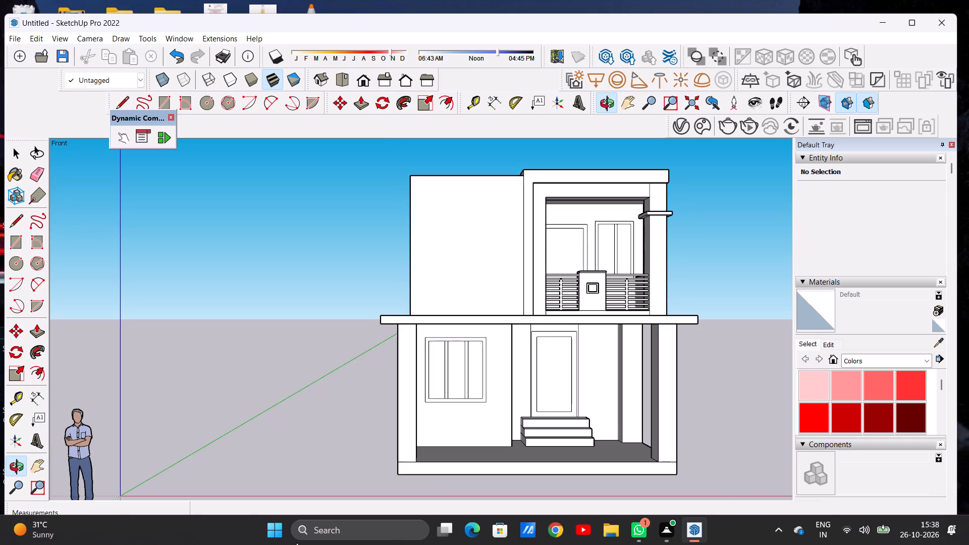
{"action": "scroll", "coordinate": [296, 287], "scroll_direction": "down", "scroll_amount": 6}
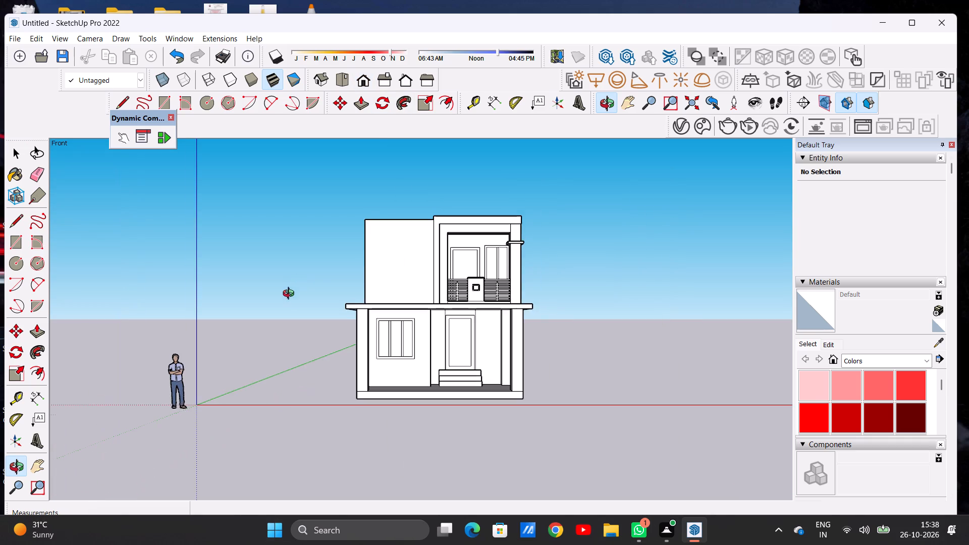
{"action": "scroll", "coordinate": [403, 235], "scroll_direction": "up", "scroll_amount": 7}
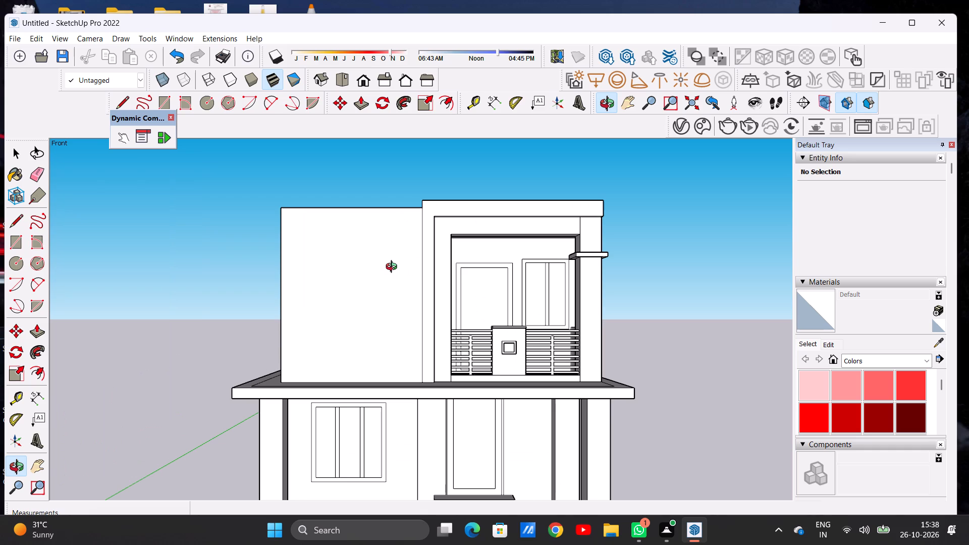
{"action": "key", "text": "space"}
{"action": "scroll", "coordinate": [394, 268], "scroll_direction": "down", "scroll_amount": 4}
{"action": "scroll", "coordinate": [394, 274], "scroll_direction": "up", "scroll_amount": 2}
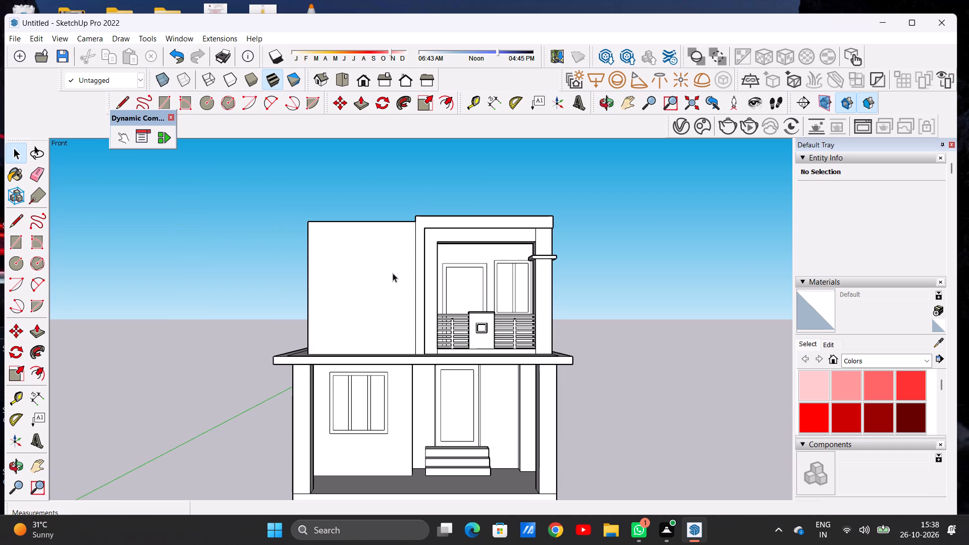
{"action": "scroll", "coordinate": [384, 283], "scroll_direction": "down", "scroll_amount": 5}
{"action": "scroll", "coordinate": [367, 301], "scroll_direction": "up", "scroll_amount": 6}
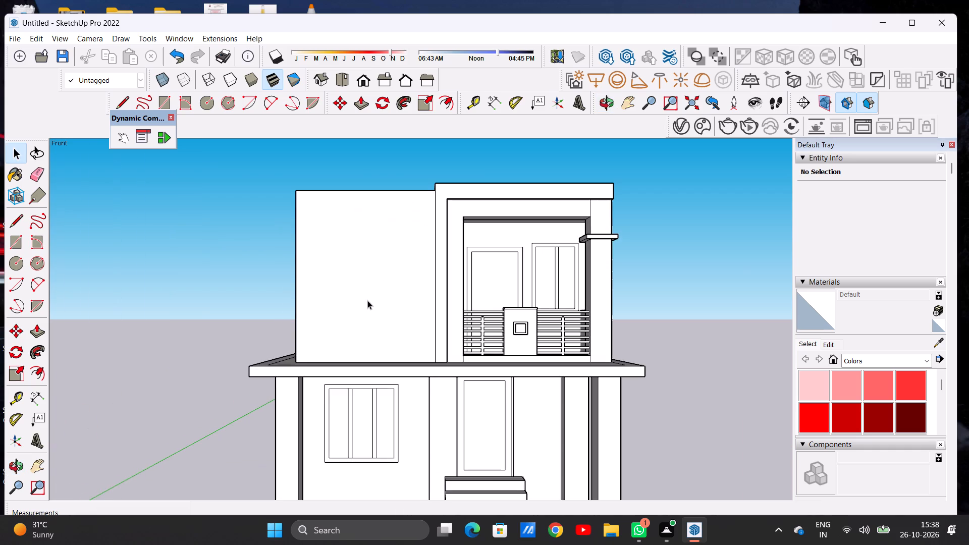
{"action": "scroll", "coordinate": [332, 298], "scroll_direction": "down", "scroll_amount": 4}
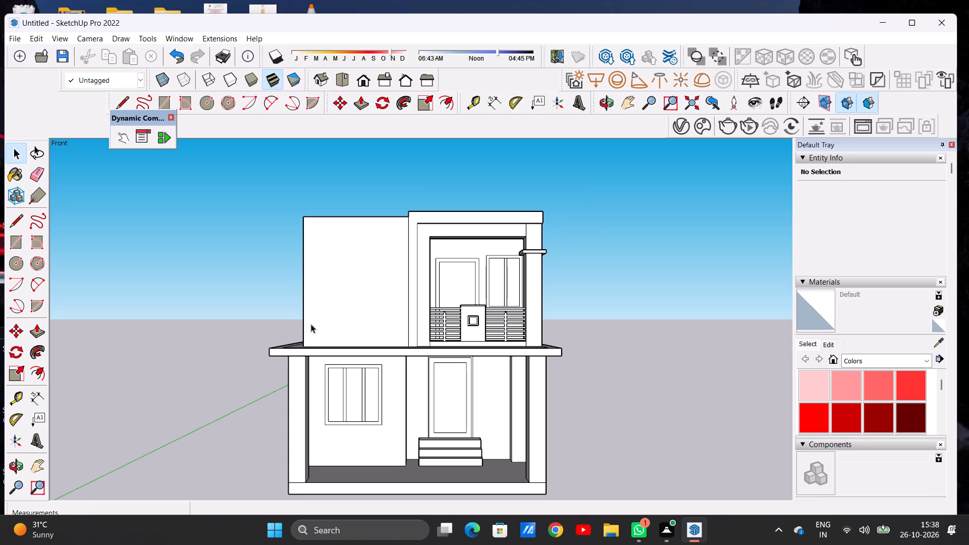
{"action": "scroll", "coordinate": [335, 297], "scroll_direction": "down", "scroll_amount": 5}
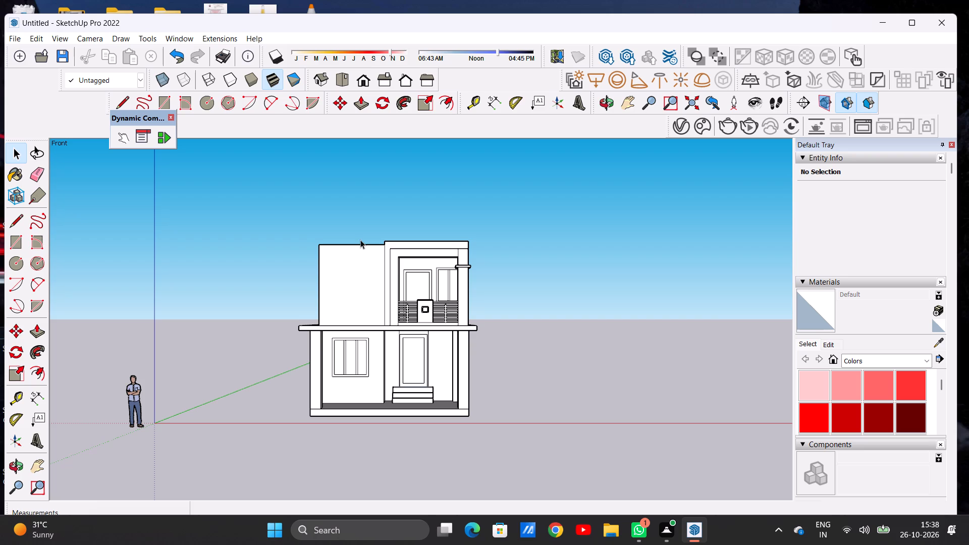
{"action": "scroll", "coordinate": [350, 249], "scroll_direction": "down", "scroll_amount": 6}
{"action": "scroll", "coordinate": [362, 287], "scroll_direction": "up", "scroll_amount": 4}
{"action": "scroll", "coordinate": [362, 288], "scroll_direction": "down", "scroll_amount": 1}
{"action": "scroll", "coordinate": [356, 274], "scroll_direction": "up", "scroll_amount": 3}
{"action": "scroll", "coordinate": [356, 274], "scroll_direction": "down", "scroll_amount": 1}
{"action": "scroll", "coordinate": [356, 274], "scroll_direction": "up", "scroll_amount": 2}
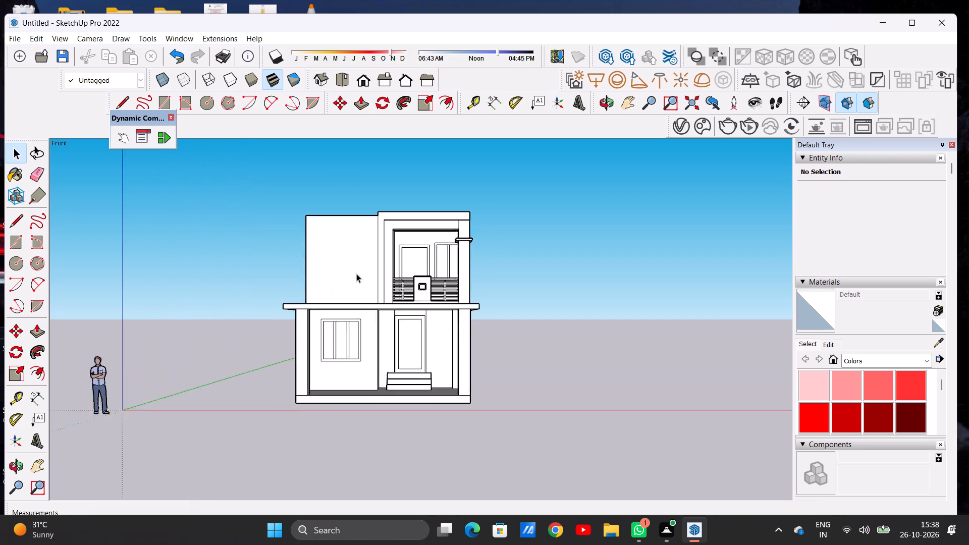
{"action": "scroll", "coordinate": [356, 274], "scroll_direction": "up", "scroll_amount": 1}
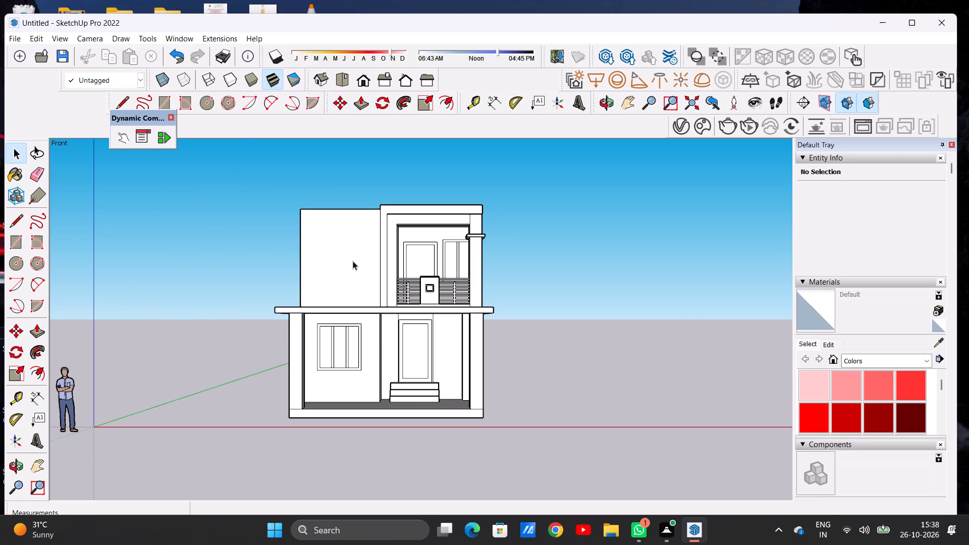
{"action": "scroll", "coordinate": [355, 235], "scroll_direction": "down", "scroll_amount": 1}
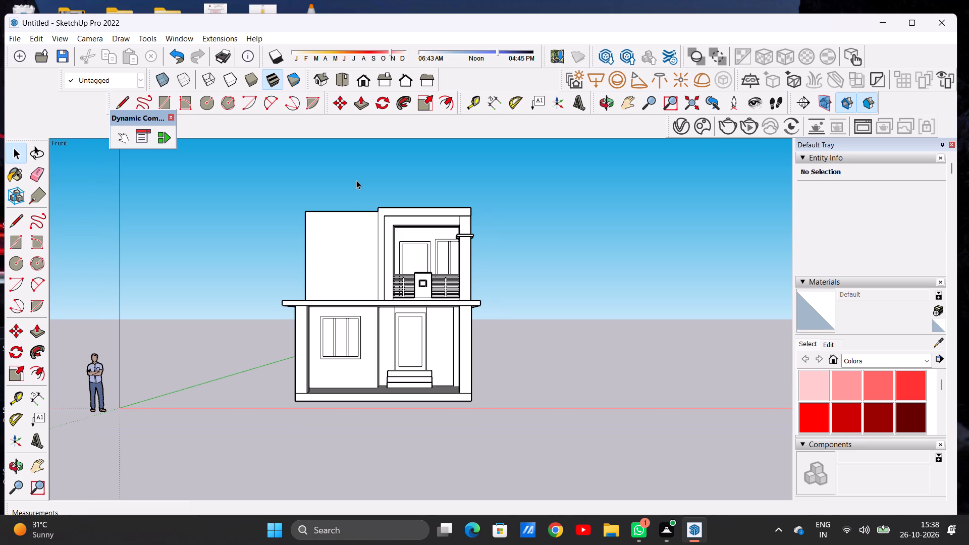
Examine the villa's front elevation at different zoom levels, focusing on the plain upper-floor wall beside the balcony.
{"action": "scroll", "coordinate": [352, 177], "scroll_direction": "down", "scroll_amount": 7}
{"action": "scroll", "coordinate": [350, 236], "scroll_direction": "up", "scroll_amount": 11}
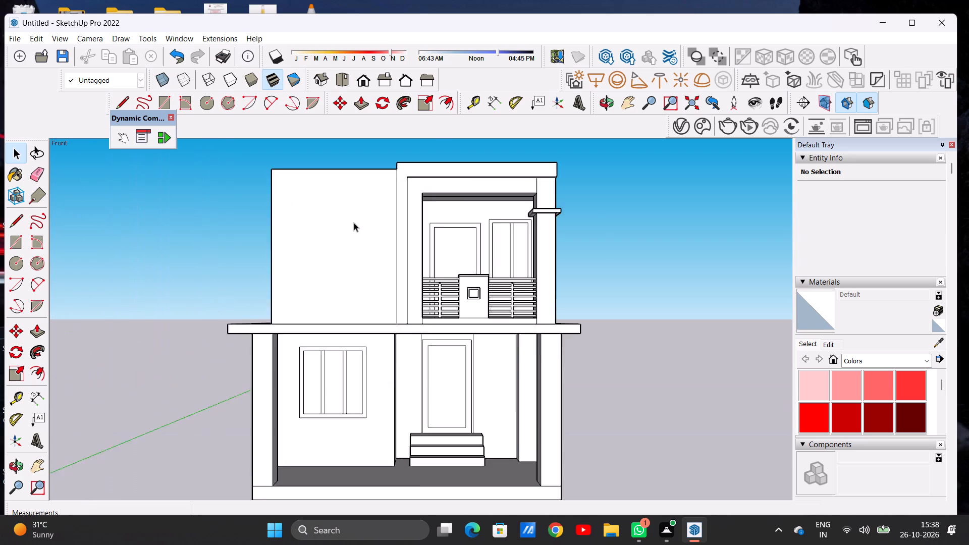
{"action": "scroll", "coordinate": [354, 223], "scroll_direction": "up", "scroll_amount": 2}
{"action": "scroll", "coordinate": [349, 255], "scroll_direction": "down", "scroll_amount": 14}
{"action": "scroll", "coordinate": [345, 246], "scroll_direction": "up", "scroll_amount": 3}
{"action": "scroll", "coordinate": [345, 246], "scroll_direction": "down", "scroll_amount": 1}
{"action": "scroll", "coordinate": [345, 246], "scroll_direction": "up", "scroll_amount": 3}
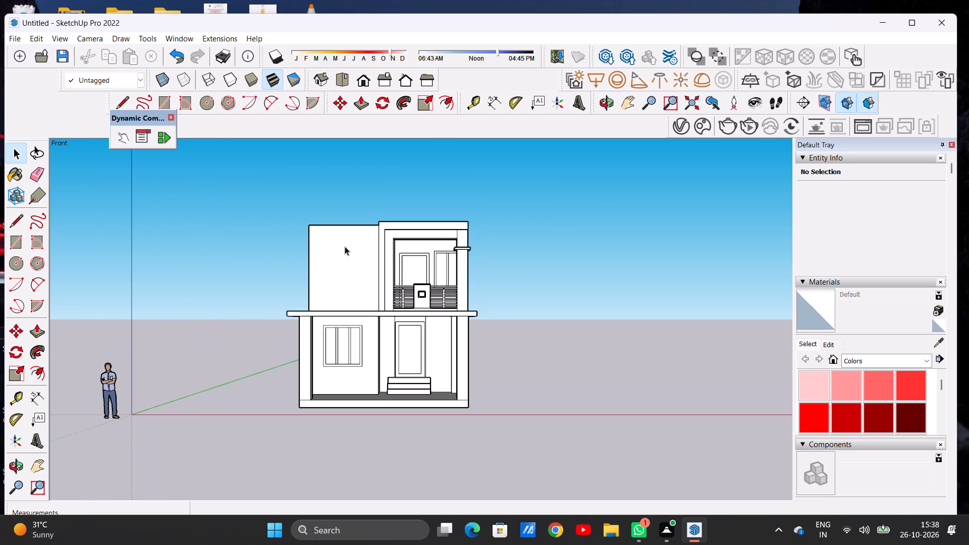
{"action": "scroll", "coordinate": [346, 233], "scroll_direction": "down", "scroll_amount": 4}
{"action": "scroll", "coordinate": [347, 247], "scroll_direction": "up", "scroll_amount": 3}
{"action": "scroll", "coordinate": [347, 247], "scroll_direction": "down", "scroll_amount": 1}
{"action": "scroll", "coordinate": [347, 247], "scroll_direction": "up", "scroll_amount": 3}
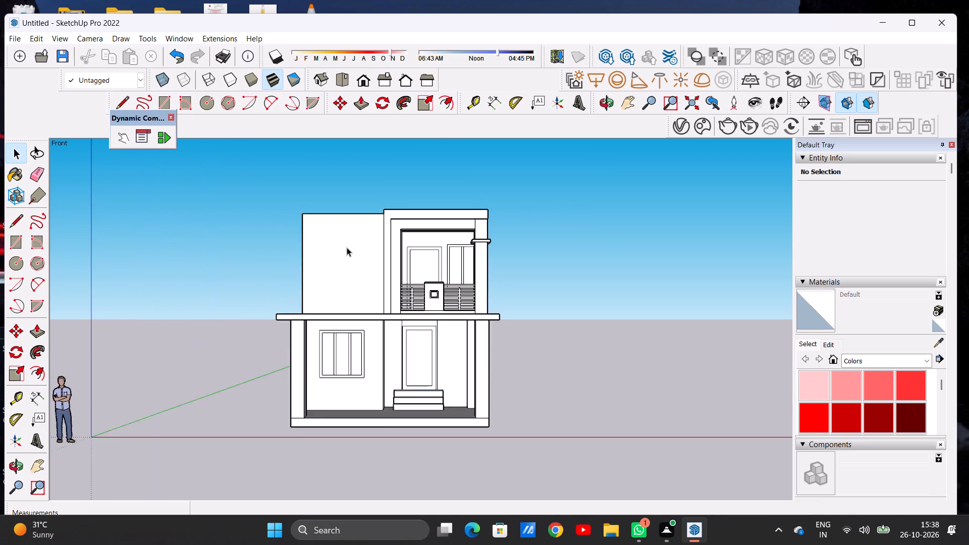
{"action": "scroll", "coordinate": [347, 247], "scroll_direction": "up", "scroll_amount": 2}
{"action": "scroll", "coordinate": [347, 247], "scroll_direction": "down", "scroll_amount": 1}
{"action": "scroll", "coordinate": [347, 247], "scroll_direction": "up", "scroll_amount": 1}
Examine the plain upper-floor block and the balcony bay from the front and side, close up and with the whole villa.
{"action": "left_click", "coordinate": [613, 106]}
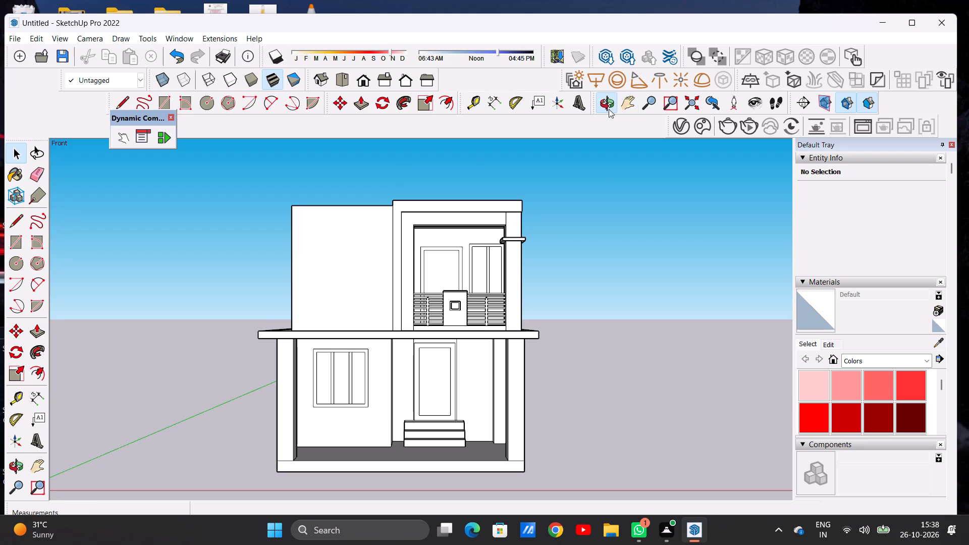
{"action": "left_click_drag", "start_coordinate": [303, 283], "coordinate": [290, 344]}
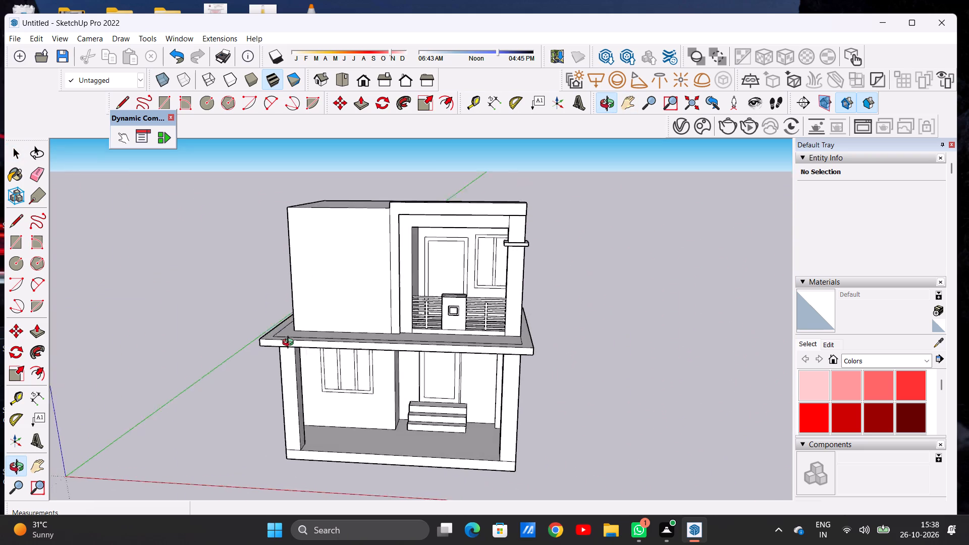
{"action": "left_click_drag", "start_coordinate": [290, 344], "coordinate": [321, 315]}
{"action": "left_click_drag", "start_coordinate": [314, 312], "coordinate": [288, 300]}
{"action": "scroll", "coordinate": [370, 261], "scroll_direction": "up", "scroll_amount": 4}
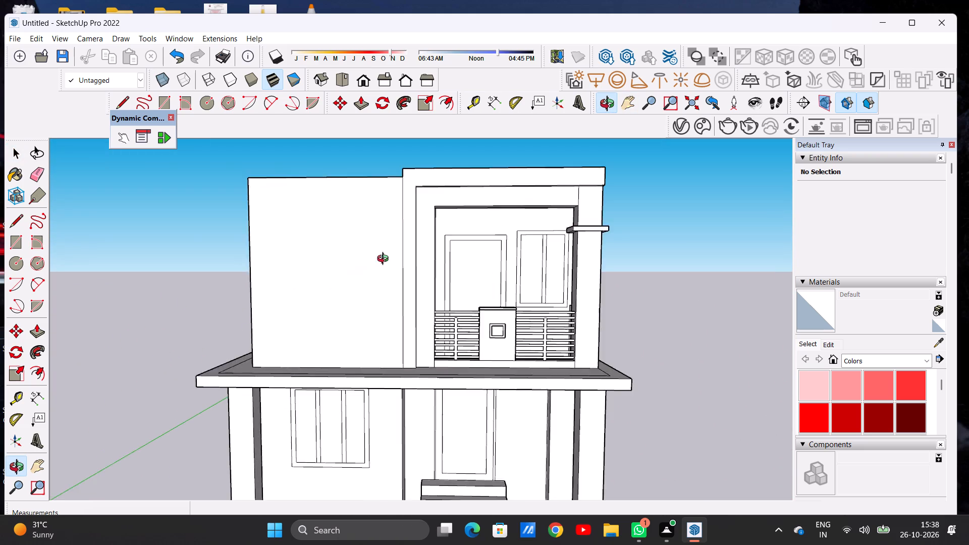
{"action": "scroll", "coordinate": [443, 251], "scroll_direction": "down", "scroll_amount": 6}
{"action": "scroll", "coordinate": [395, 266], "scroll_direction": "up", "scroll_amount": 1}
{"action": "scroll", "coordinate": [395, 266], "scroll_direction": "down", "scroll_amount": 1}
{"action": "scroll", "coordinate": [395, 266], "scroll_direction": "up", "scroll_amount": 5}
{"action": "left_click_drag", "start_coordinate": [391, 265], "coordinate": [630, 266]}
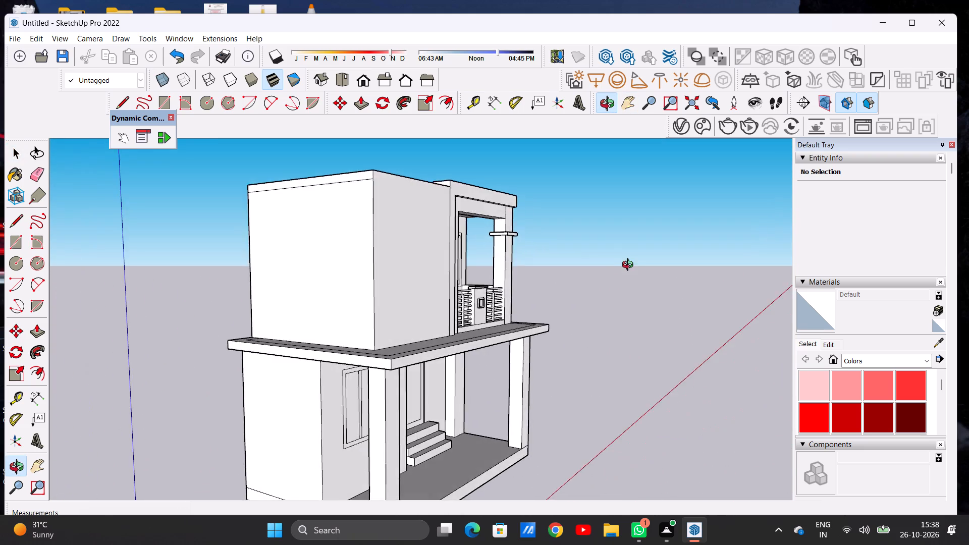
{"action": "left_click_drag", "start_coordinate": [630, 266], "coordinate": [395, 262]}
{"action": "scroll", "coordinate": [398, 252], "scroll_direction": "down", "scroll_amount": 5}
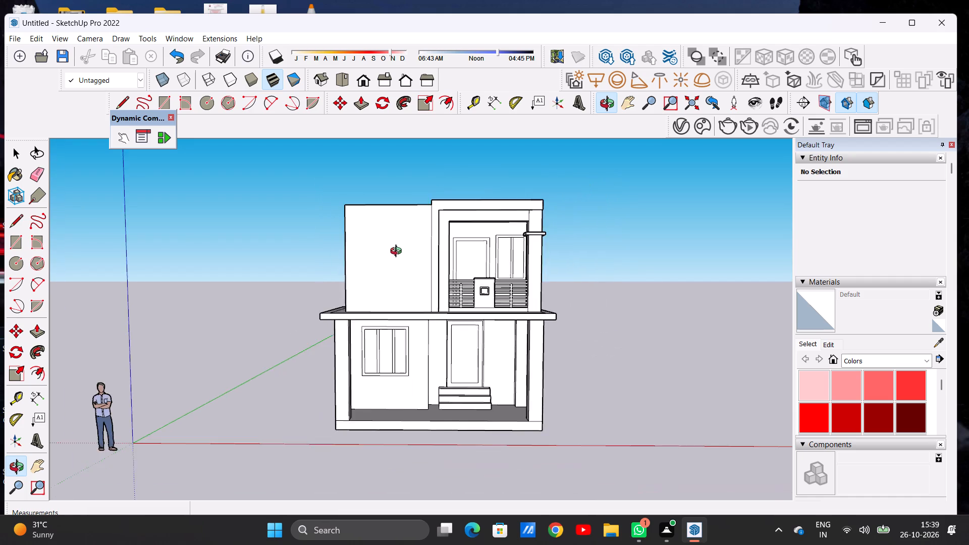
{"action": "scroll", "coordinate": [404, 242], "scroll_direction": "up", "scroll_amount": 3}
{"action": "scroll", "coordinate": [404, 242], "scroll_direction": "down", "scroll_amount": 1}
{"action": "scroll", "coordinate": [404, 242], "scroll_direction": "up", "scroll_amount": 1}
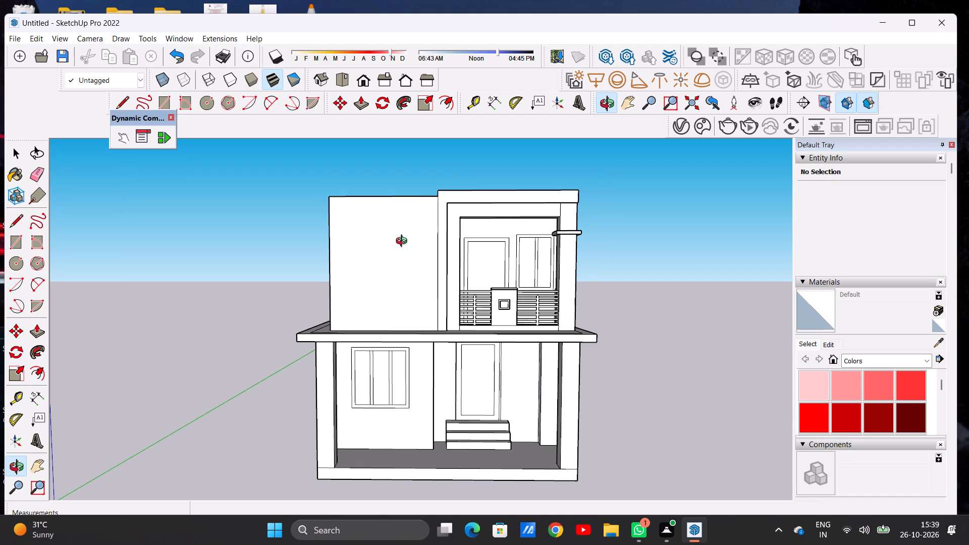
{"action": "scroll", "coordinate": [393, 241], "scroll_direction": "down", "scroll_amount": 4}
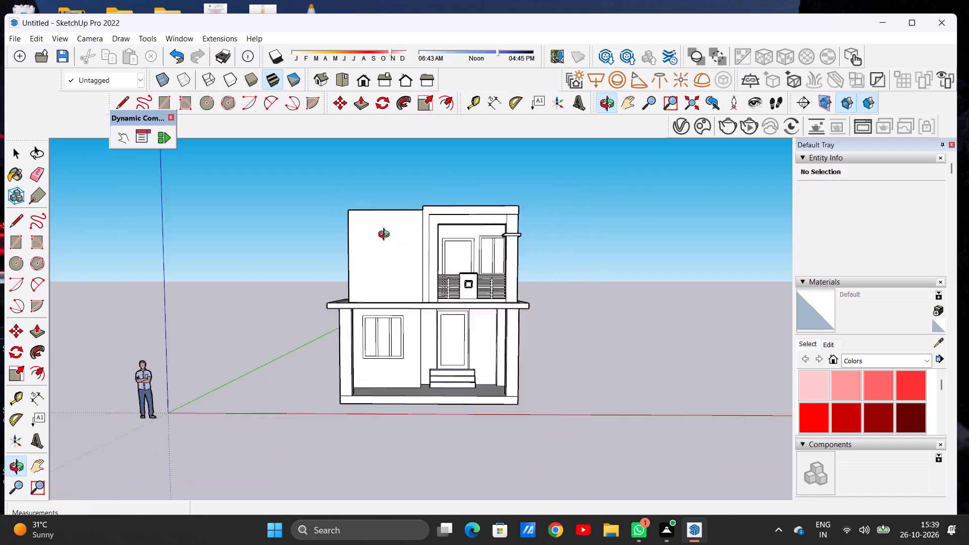
{"action": "scroll", "coordinate": [386, 236], "scroll_direction": "down", "scroll_amount": 5}
{"action": "scroll", "coordinate": [411, 262], "scroll_direction": "up", "scroll_amount": 11}
{"action": "scroll", "coordinate": [399, 233], "scroll_direction": "down", "scroll_amount": 5}
{"action": "scroll", "coordinate": [401, 218], "scroll_direction": "up", "scroll_amount": 7}
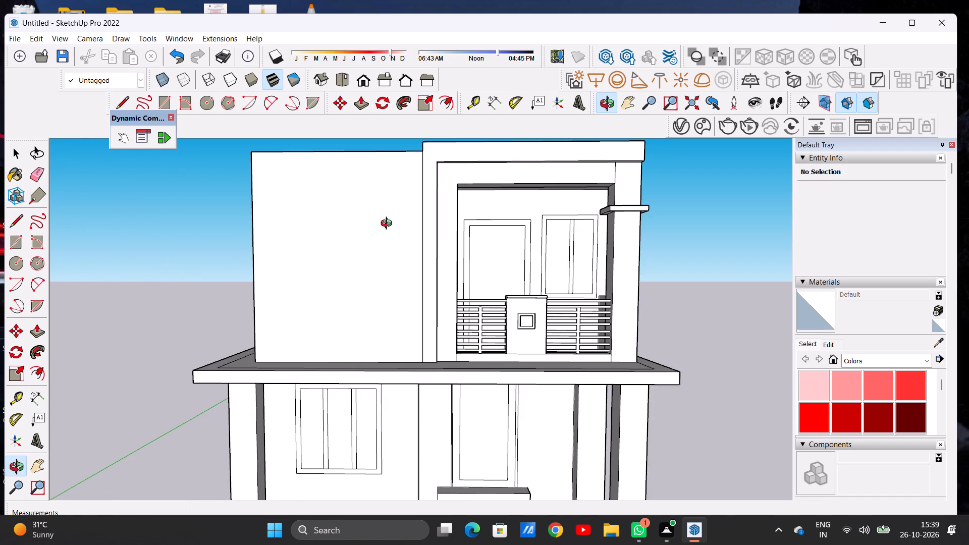
{"action": "scroll", "coordinate": [397, 215], "scroll_direction": "down", "scroll_amount": 7}
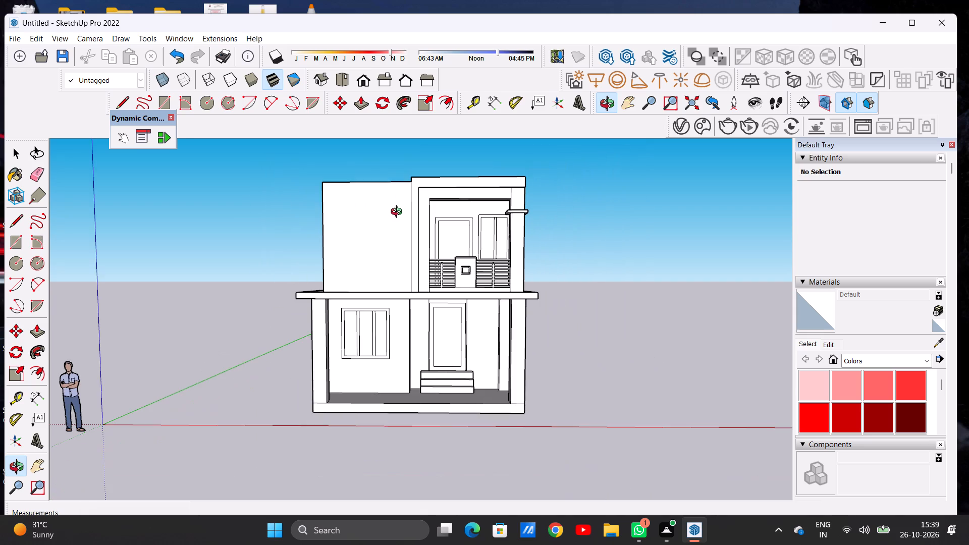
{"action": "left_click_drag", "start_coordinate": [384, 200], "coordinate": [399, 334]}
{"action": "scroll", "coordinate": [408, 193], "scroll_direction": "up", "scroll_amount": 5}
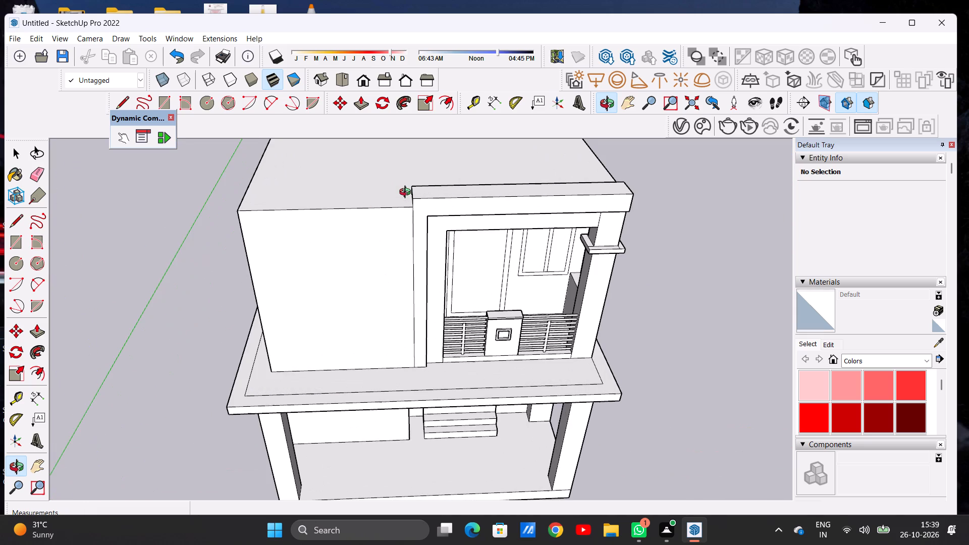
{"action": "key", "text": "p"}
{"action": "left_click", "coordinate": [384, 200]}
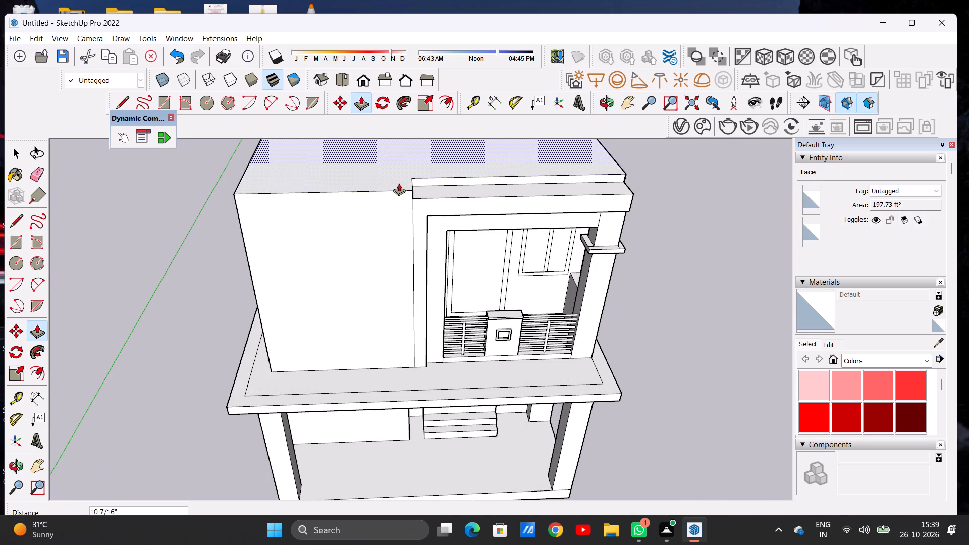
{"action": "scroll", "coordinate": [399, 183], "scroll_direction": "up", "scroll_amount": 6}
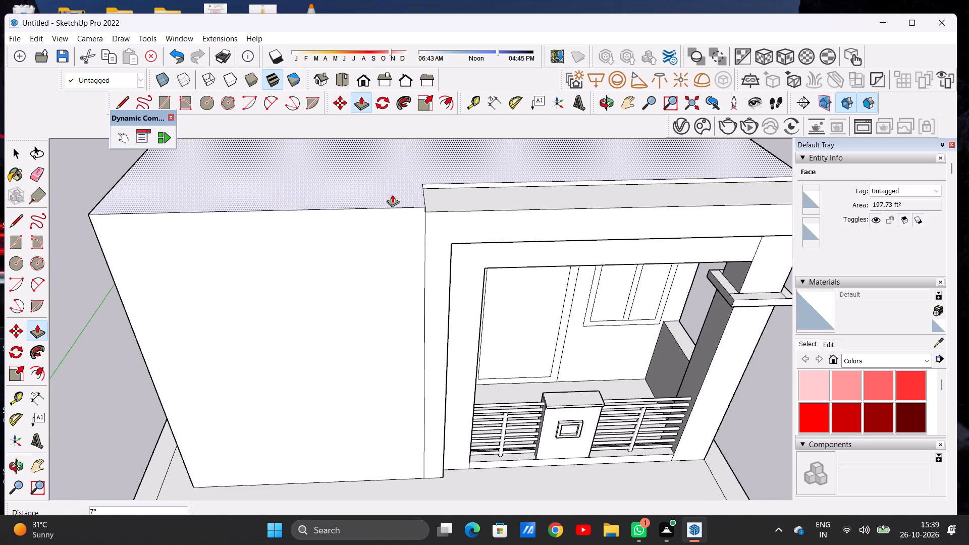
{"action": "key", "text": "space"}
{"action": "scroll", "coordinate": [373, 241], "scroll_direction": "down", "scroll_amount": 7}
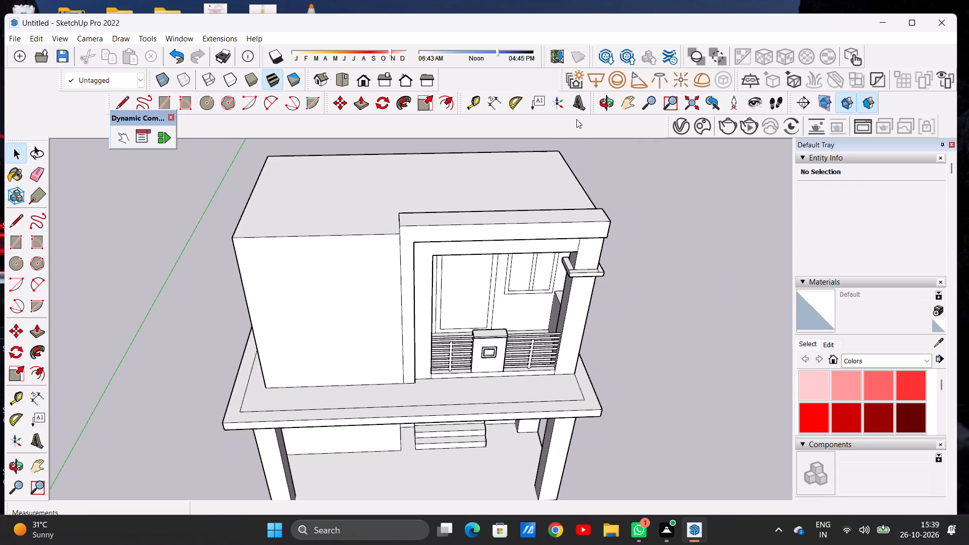
Push/Pull the back face of the raised strip above the balcony about 9' 6 3/4" across the roof to the rear edge.
{"action": "left_click", "coordinate": [605, 101]}
{"action": "left_click_drag", "start_coordinate": [568, 244], "coordinate": [231, 285]}
{"action": "scroll", "coordinate": [338, 245], "scroll_direction": "up", "scroll_amount": 6}
{"action": "left_click_drag", "start_coordinate": [410, 239], "coordinate": [333, 250]}
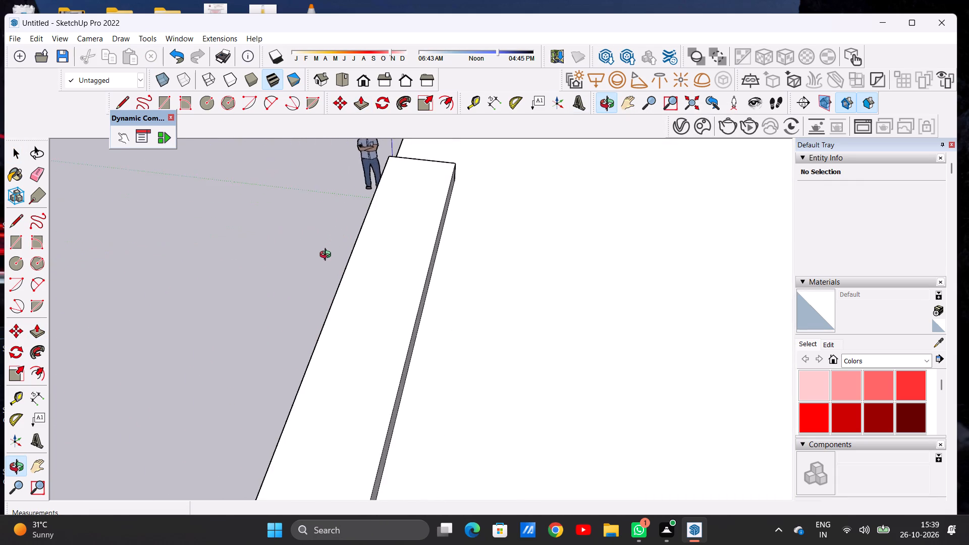
{"action": "scroll", "coordinate": [334, 255], "scroll_direction": "down", "scroll_amount": 7}
{"action": "scroll", "coordinate": [388, 236], "scroll_direction": "up", "scroll_amount": 7}
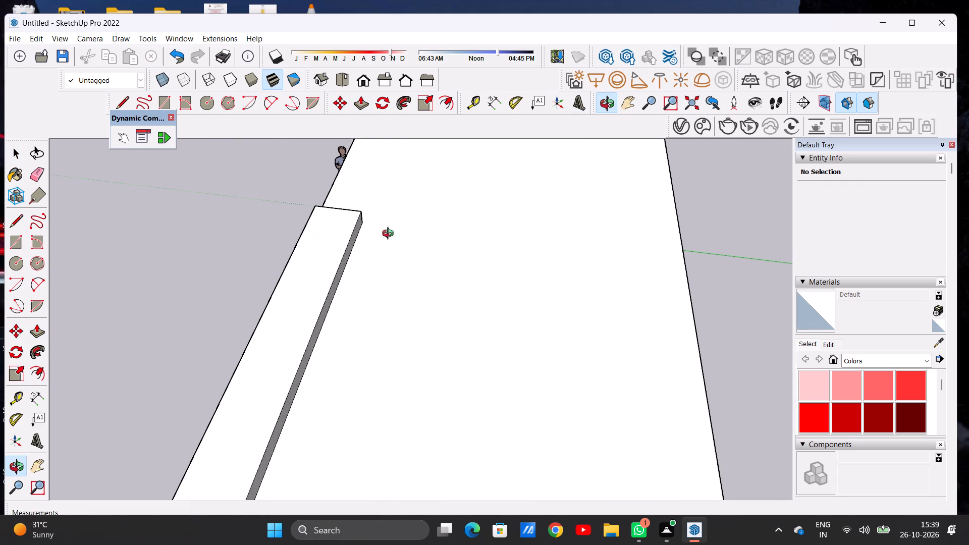
{"action": "key", "text": "p"}
{"action": "scroll", "coordinate": [364, 196], "scroll_direction": "down", "scroll_amount": 6}
{"action": "scroll", "coordinate": [345, 296], "scroll_direction": "down", "scroll_amount": 1}
{"action": "scroll", "coordinate": [343, 299], "scroll_direction": "up", "scroll_amount": 6}
{"action": "scroll", "coordinate": [330, 234], "scroll_direction": "down", "scroll_amount": 5}
{"action": "scroll", "coordinate": [305, 306], "scroll_direction": "up", "scroll_amount": 12}
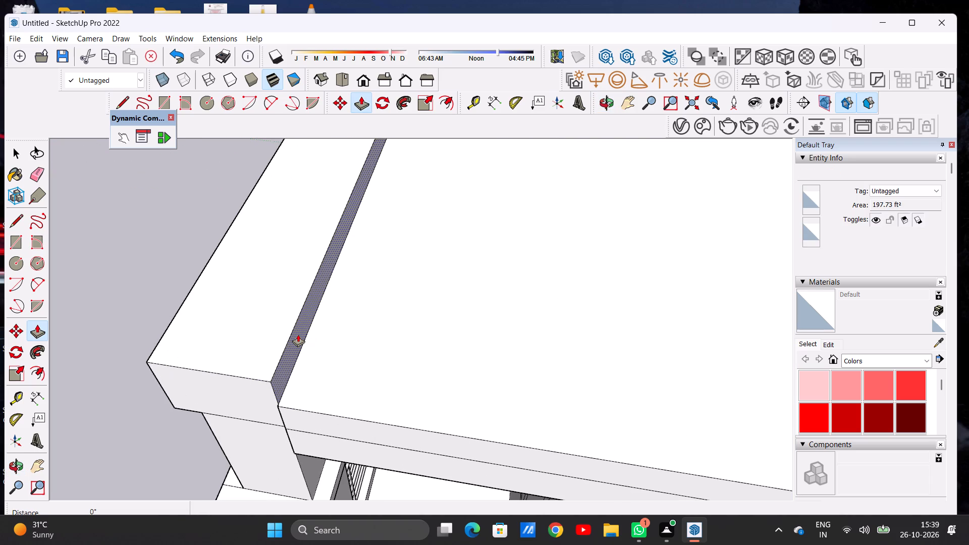
{"action": "left_click", "coordinate": [298, 334]}
{"action": "scroll", "coordinate": [408, 321], "scroll_direction": "down", "scroll_amount": 20}
{"action": "scroll", "coordinate": [408, 321], "scroll_direction": "down", "scroll_amount": 1}
{"action": "scroll", "coordinate": [505, 320], "scroll_direction": "up", "scroll_amount": 4}
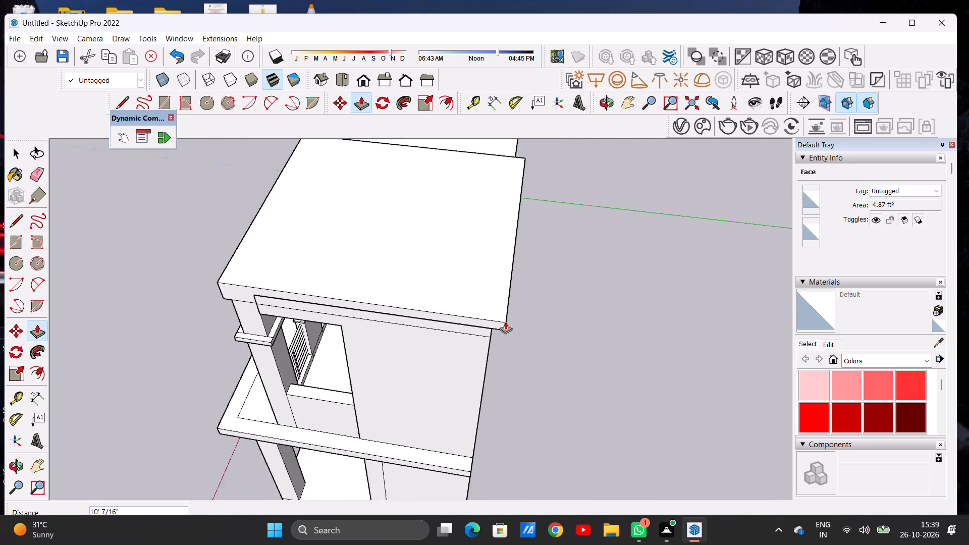
{"action": "scroll", "coordinate": [505, 321], "scroll_direction": "up", "scroll_amount": 9}
{"action": "left_click", "coordinate": [488, 335]}
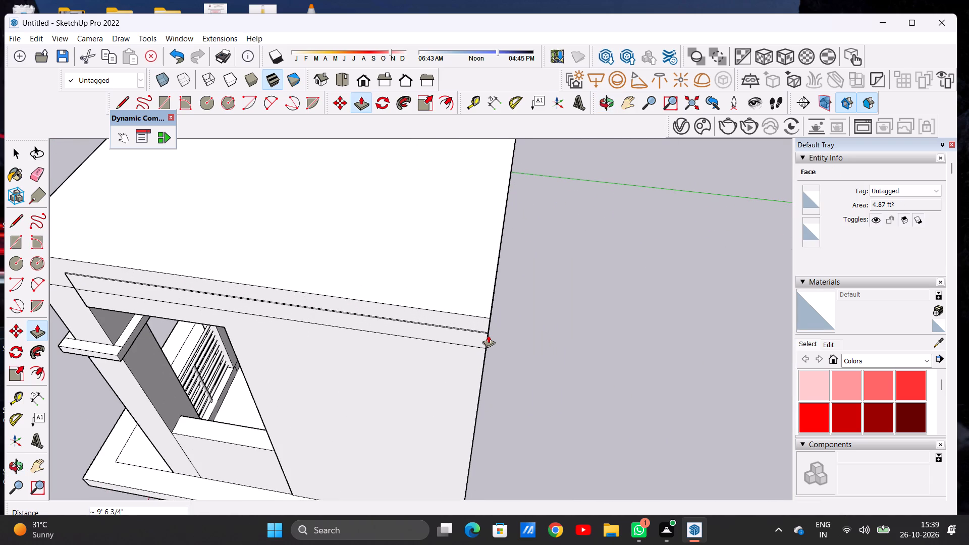
{"action": "key", "text": "space"}
{"action": "scroll", "coordinate": [435, 327], "scroll_direction": "down", "scroll_amount": 7}
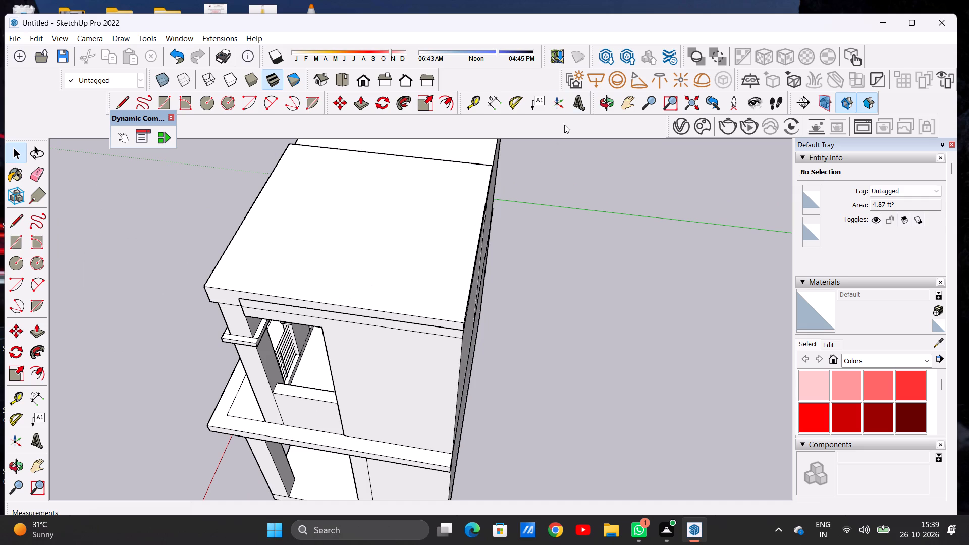
Raise the roof of the plain upper-floor block 5 3/8", flush with the top of the balcony roof slab.
{"action": "left_click", "coordinate": [606, 105]}
{"action": "left_click_drag", "start_coordinate": [311, 243], "coordinate": [564, 214]}
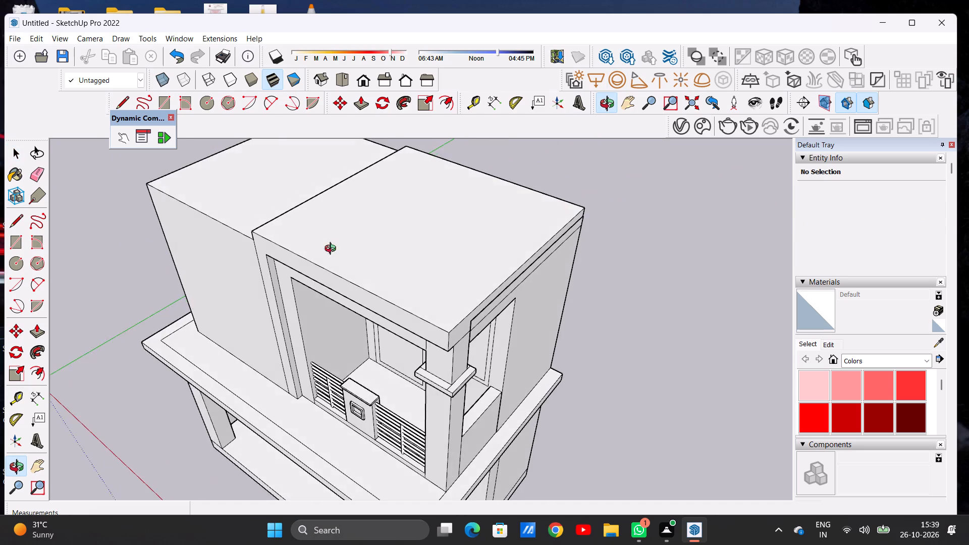
{"action": "left_click_drag", "start_coordinate": [305, 252], "coordinate": [481, 197]}
{"action": "scroll", "coordinate": [482, 197], "scroll_direction": "down", "scroll_amount": 10}
{"action": "left_click_drag", "start_coordinate": [367, 245], "coordinate": [349, 217]}
{"action": "scroll", "coordinate": [375, 214], "scroll_direction": "up", "scroll_amount": 8}
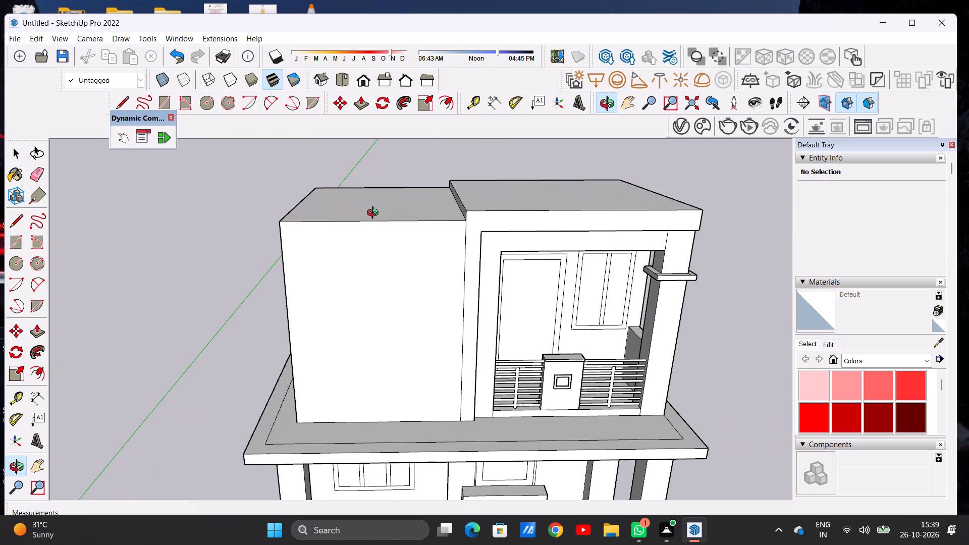
{"action": "key", "text": "p"}
{"action": "scroll", "coordinate": [414, 203], "scroll_direction": "up", "scroll_amount": 4}
{"action": "left_click", "coordinate": [420, 207]}
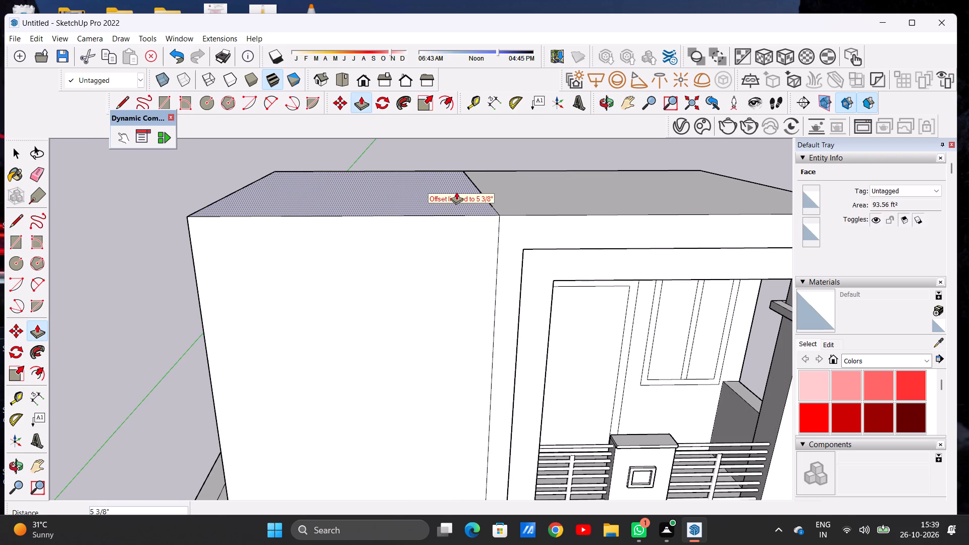
{"action": "left_click", "coordinate": [497, 213]}
Raise the plain block's roof about 3' 2 3/8" above the adjoining balcony roof.
{"action": "left_click", "coordinate": [472, 209]}
{"action": "scroll", "coordinate": [473, 194], "scroll_direction": "down", "scroll_amount": 4}
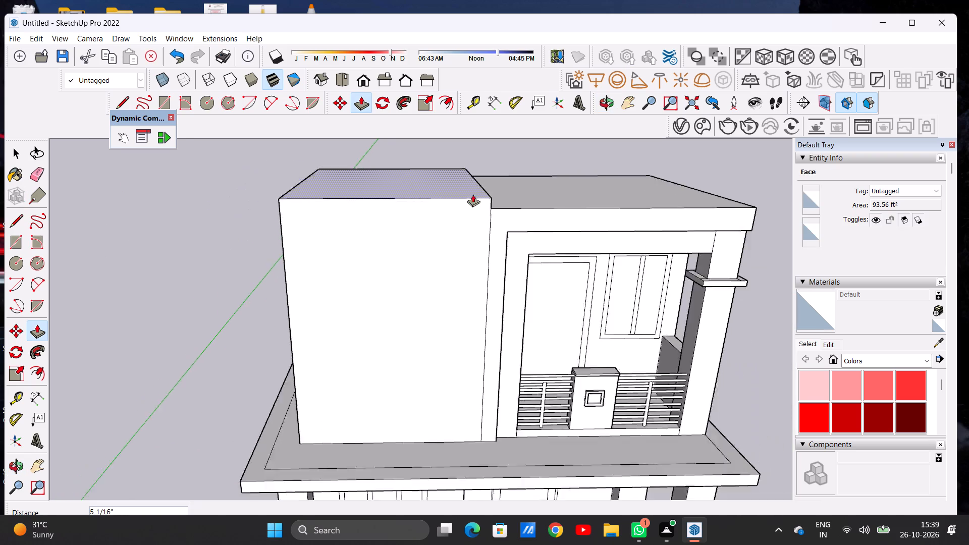
{"action": "scroll", "coordinate": [473, 194], "scroll_direction": "down", "scroll_amount": 9}
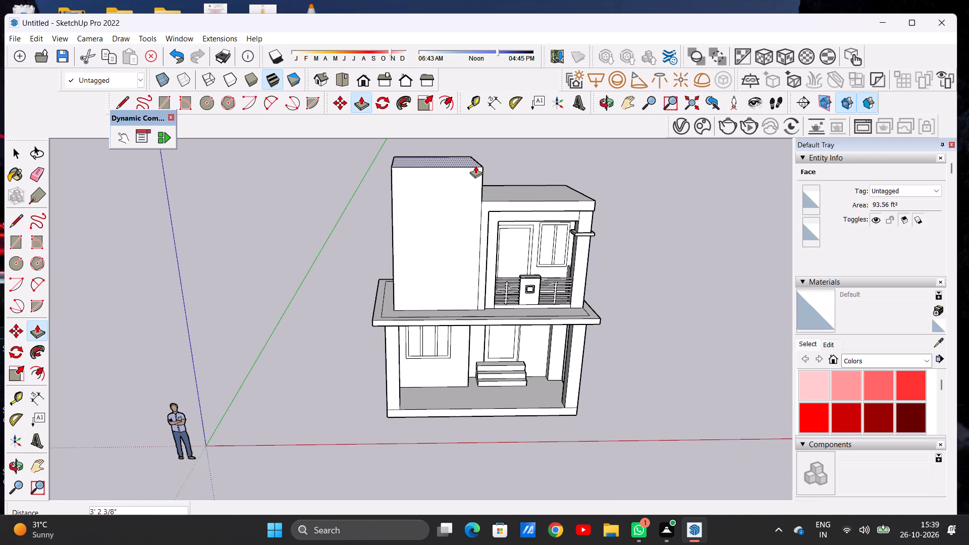
{"action": "left_click", "coordinate": [475, 166]}
{"action": "key", "text": "space"}
{"action": "scroll", "coordinate": [425, 223], "scroll_direction": "down", "scroll_amount": 6}
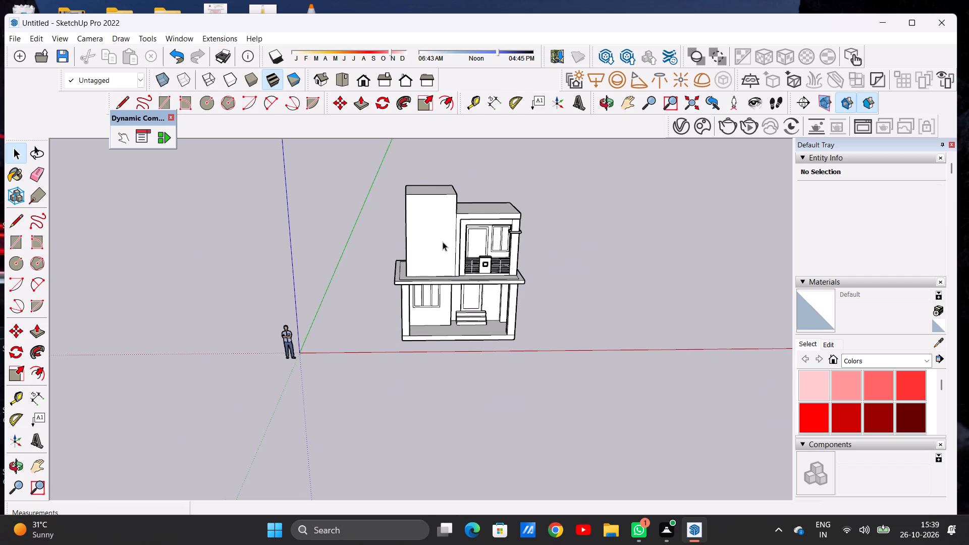
Examine the heightened plain block's proportions against the balcony bay and the whole villa from the front.
{"action": "left_click", "coordinate": [603, 100]}
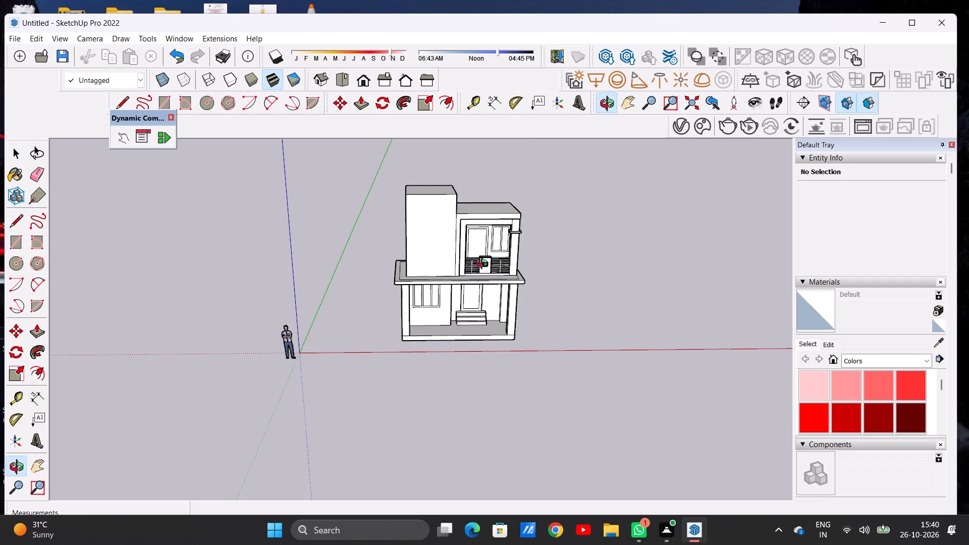
{"action": "left_click_drag", "start_coordinate": [484, 265], "coordinate": [443, 217]}
{"action": "scroll", "coordinate": [448, 201], "scroll_direction": "up", "scroll_amount": 4}
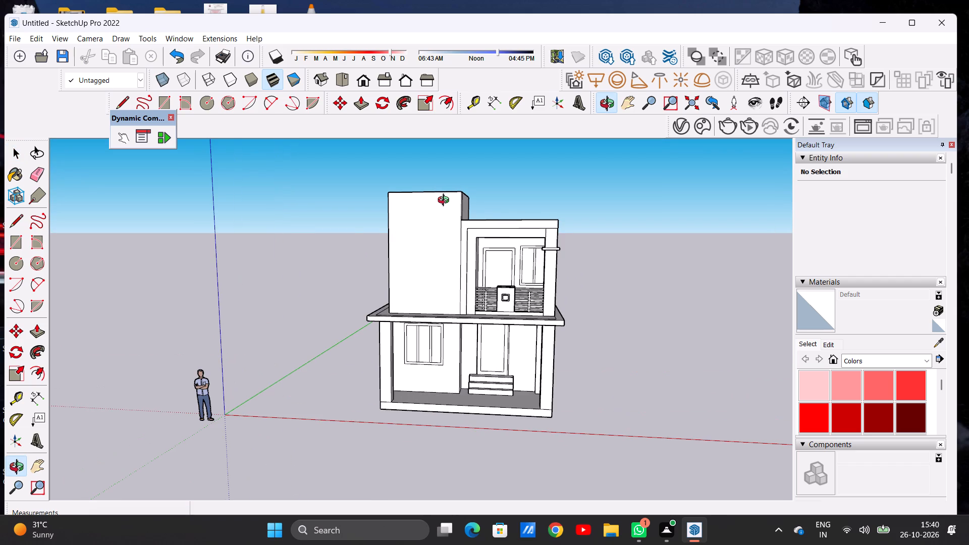
{"action": "scroll", "coordinate": [406, 220], "scroll_direction": "down", "scroll_amount": 5}
{"action": "left_click_drag", "start_coordinate": [380, 229], "coordinate": [415, 231]}
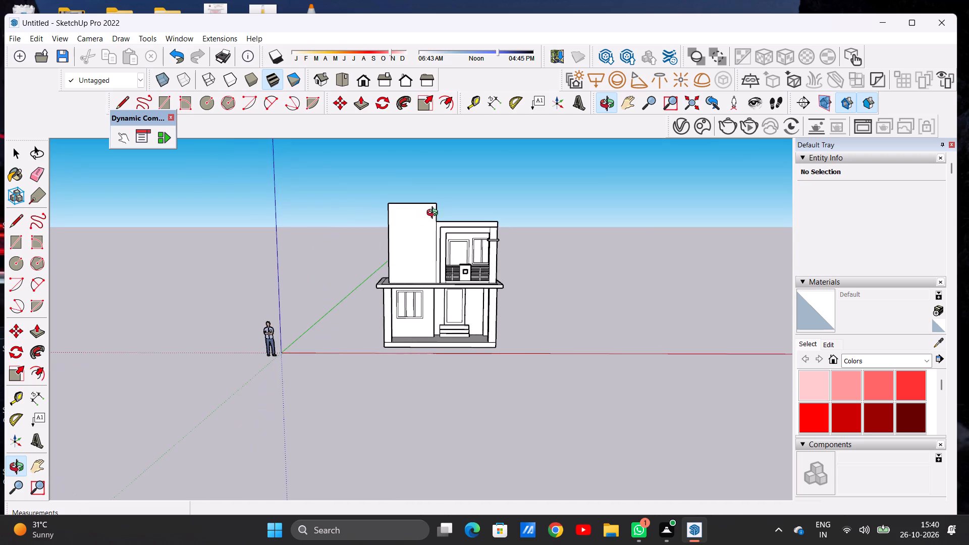
{"action": "scroll", "coordinate": [435, 211], "scroll_direction": "up", "scroll_amount": 7}
{"action": "left_click_drag", "start_coordinate": [468, 212], "coordinate": [477, 212]}
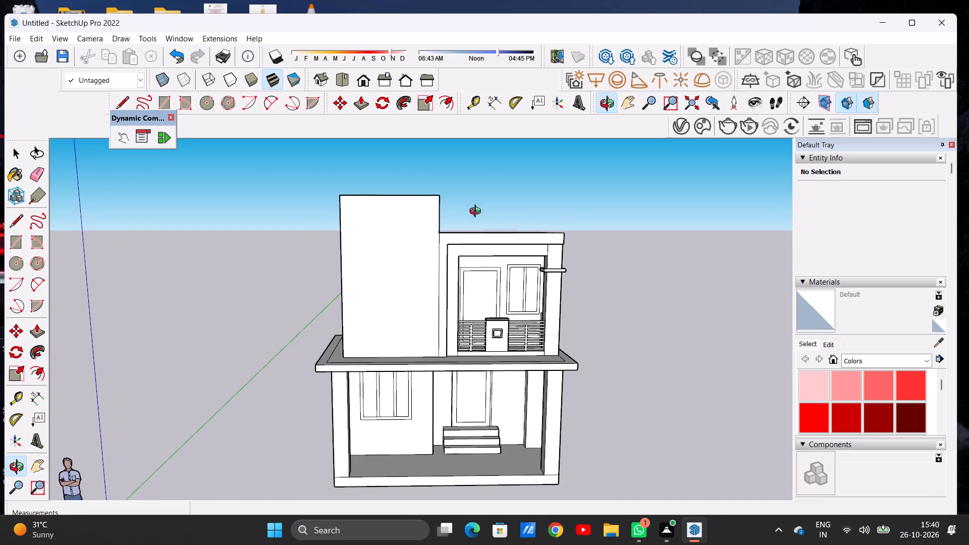
{"action": "left_click_drag", "start_coordinate": [477, 212], "coordinate": [479, 212]}
{"action": "left_click_drag", "start_coordinate": [479, 212], "coordinate": [466, 214]}
{"action": "scroll", "coordinate": [421, 239], "scroll_direction": "up", "scroll_amount": 1}
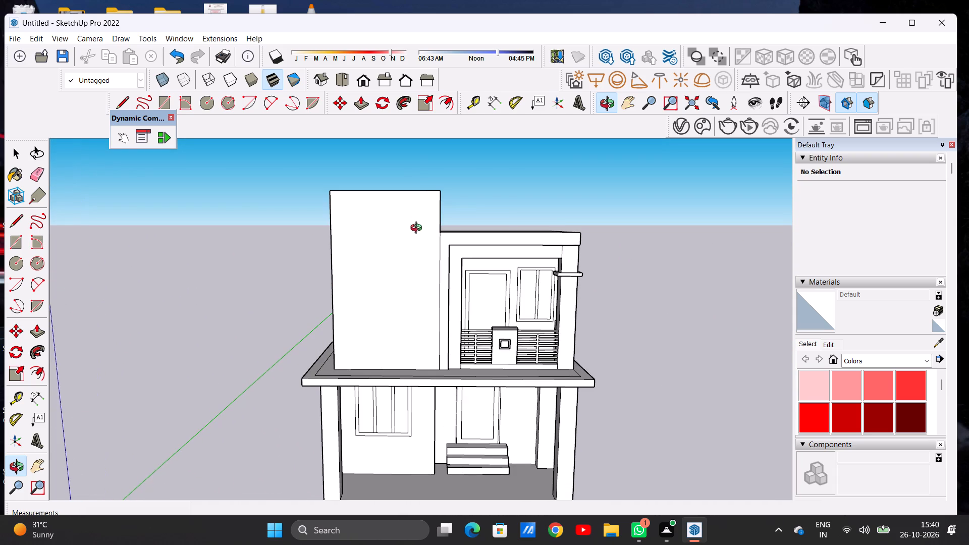
{"action": "scroll", "coordinate": [372, 230], "scroll_direction": "down", "scroll_amount": 6}
{"action": "scroll", "coordinate": [383, 271], "scroll_direction": "up", "scroll_amount": 7}
{"action": "scroll", "coordinate": [406, 264], "scroll_direction": "down", "scroll_amount": 6}
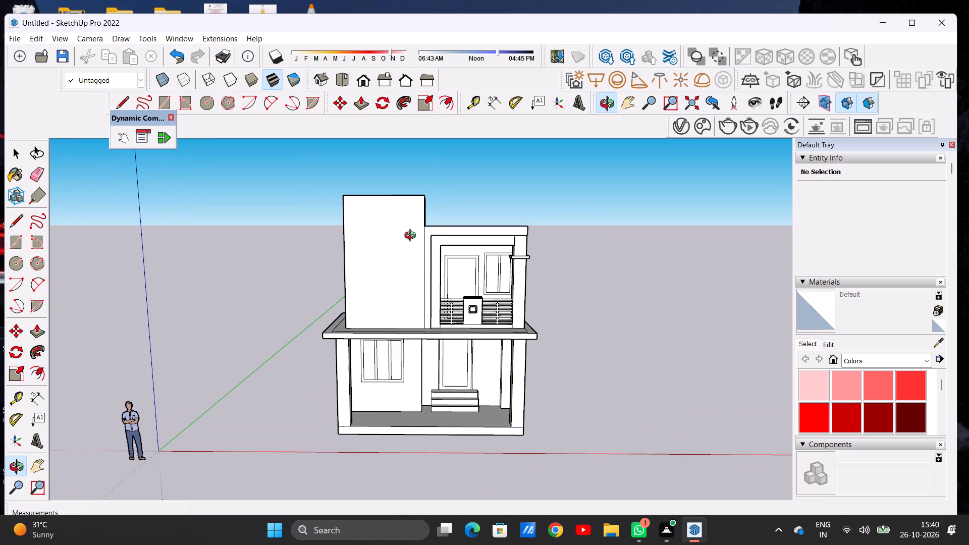
Examine the balcony bay's roof slab, frame and corner column against the taller plain block from the front and side.
{"action": "scroll", "coordinate": [419, 222], "scroll_direction": "up", "scroll_amount": 3}
{"action": "scroll", "coordinate": [419, 220], "scroll_direction": "down", "scroll_amount": 1}
{"action": "scroll", "coordinate": [419, 220], "scroll_direction": "up", "scroll_amount": 1}
{"action": "scroll", "coordinate": [419, 220], "scroll_direction": "down", "scroll_amount": 1}
{"action": "scroll", "coordinate": [419, 220], "scroll_direction": "up", "scroll_amount": 2}
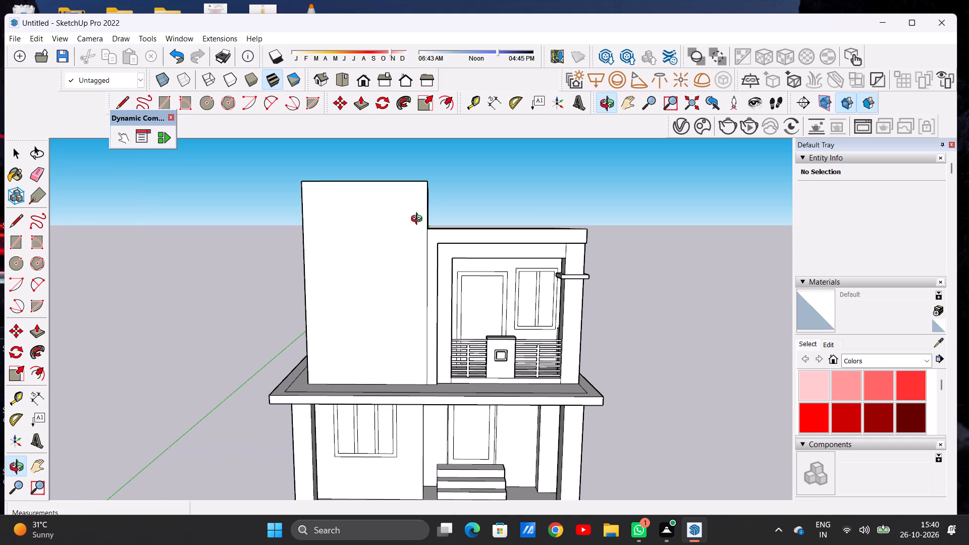
{"action": "scroll", "coordinate": [419, 220], "scroll_direction": "up", "scroll_amount": 1}
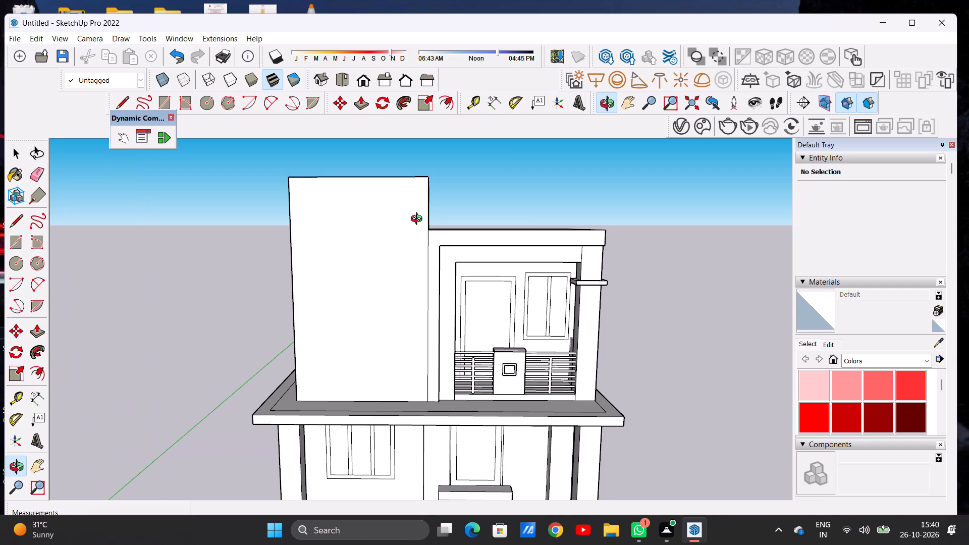
{"action": "scroll", "coordinate": [418, 213], "scroll_direction": "down", "scroll_amount": 4}
{"action": "scroll", "coordinate": [516, 219], "scroll_direction": "up", "scroll_amount": 5}
{"action": "left_click_drag", "start_coordinate": [594, 238], "coordinate": [360, 238]}
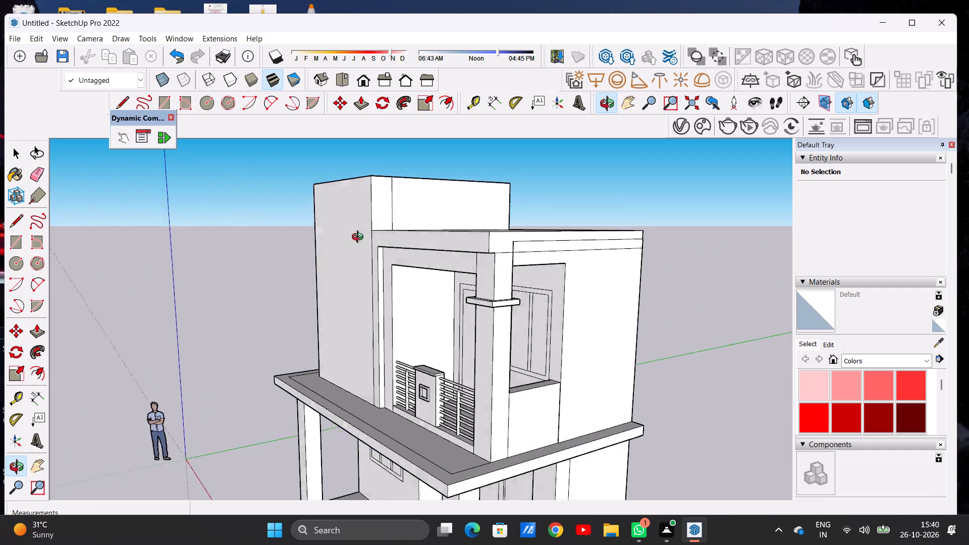
{"action": "left_click_drag", "start_coordinate": [360, 238], "coordinate": [416, 243]}
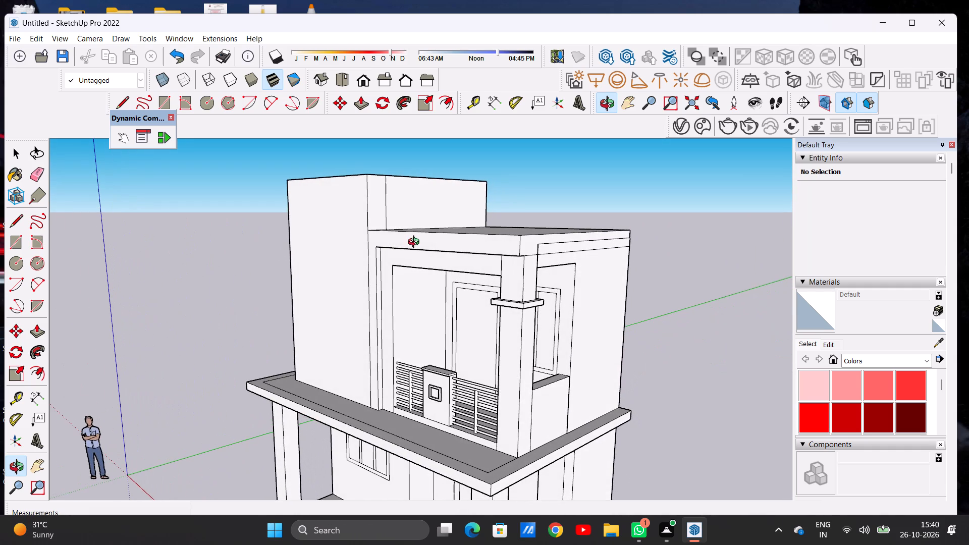
{"action": "scroll", "coordinate": [425, 217], "scroll_direction": "down", "scroll_amount": 1}
{"action": "scroll", "coordinate": [550, 276], "scroll_direction": "up", "scroll_amount": 5}
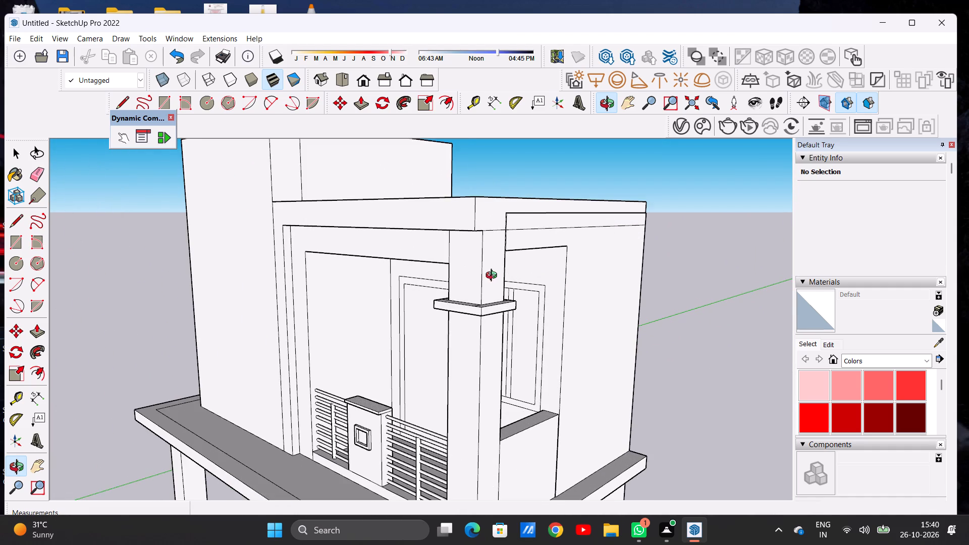
{"action": "left_click_drag", "start_coordinate": [492, 277], "coordinate": [437, 236]}
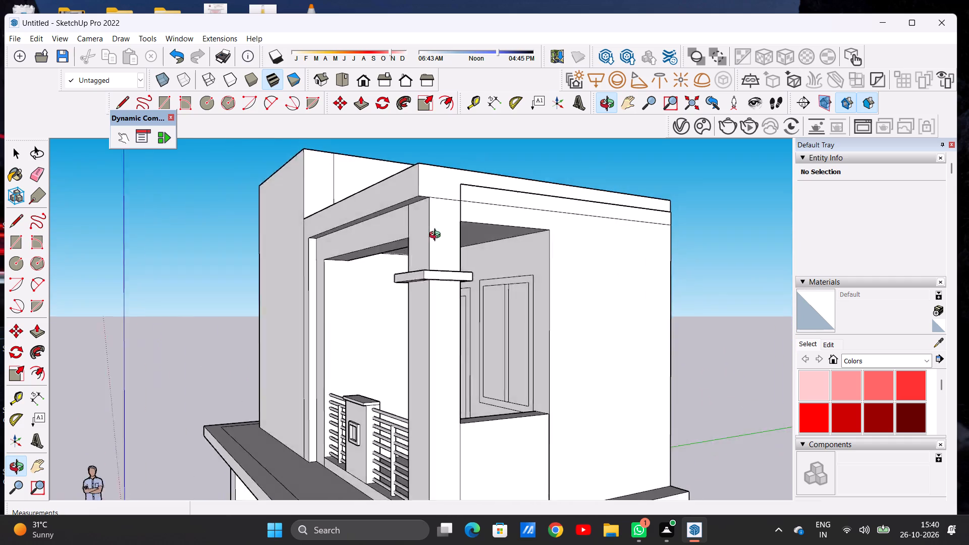
{"action": "left_click_drag", "start_coordinate": [437, 236], "coordinate": [470, 263]}
{"action": "scroll", "coordinate": [496, 263], "scroll_direction": "up", "scroll_amount": 3}
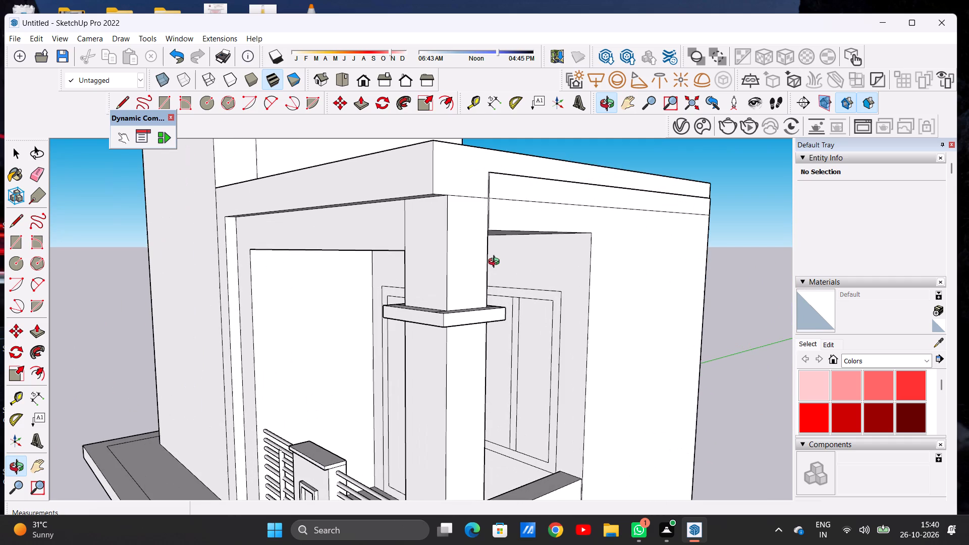
{"action": "scroll", "coordinate": [484, 259], "scroll_direction": "down", "scroll_amount": 5}
{"action": "left_click_drag", "start_coordinate": [414, 256], "coordinate": [500, 254]}
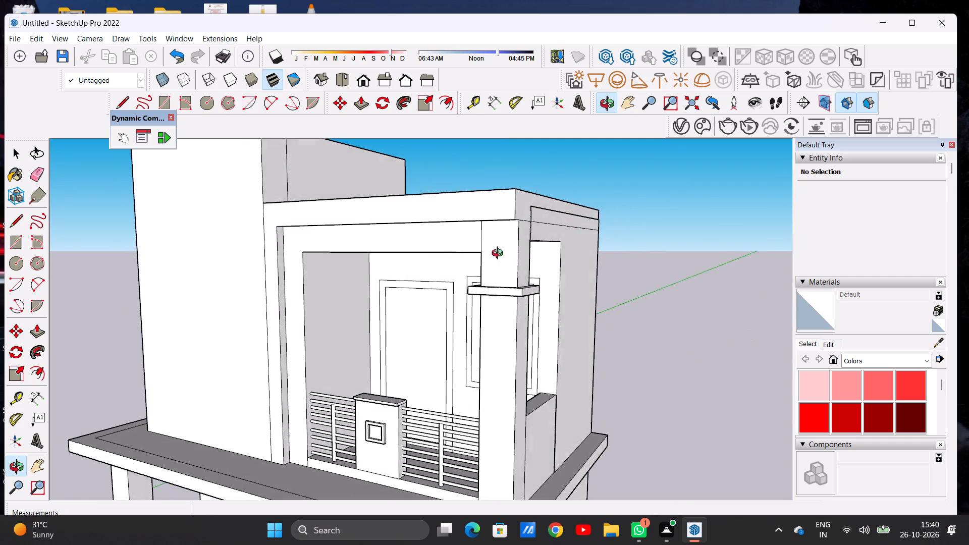
{"action": "left_click_drag", "start_coordinate": [500, 254], "coordinate": [597, 255]}
{"action": "scroll", "coordinate": [451, 248], "scroll_direction": "down", "scroll_amount": 7}
{"action": "left_click_drag", "start_coordinate": [351, 263], "coordinate": [383, 261]}
{"action": "scroll", "coordinate": [455, 248], "scroll_direction": "down", "scroll_amount": 8}
{"action": "scroll", "coordinate": [390, 256], "scroll_direction": "up", "scroll_amount": 7}
{"action": "scroll", "coordinate": [392, 259], "scroll_direction": "down", "scroll_amount": 2}
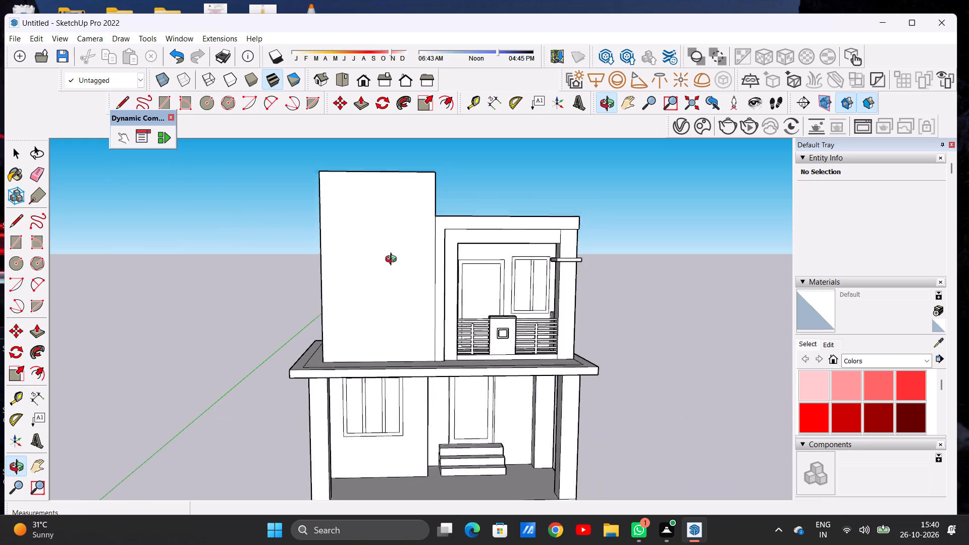
{"action": "scroll", "coordinate": [393, 260], "scroll_direction": "down", "scroll_amount": 5}
{"action": "scroll", "coordinate": [398, 234], "scroll_direction": "up", "scroll_amount": 2}
{"action": "scroll", "coordinate": [383, 255], "scroll_direction": "down", "scroll_amount": 2}
{"action": "scroll", "coordinate": [457, 246], "scroll_direction": "up", "scroll_amount": 12}
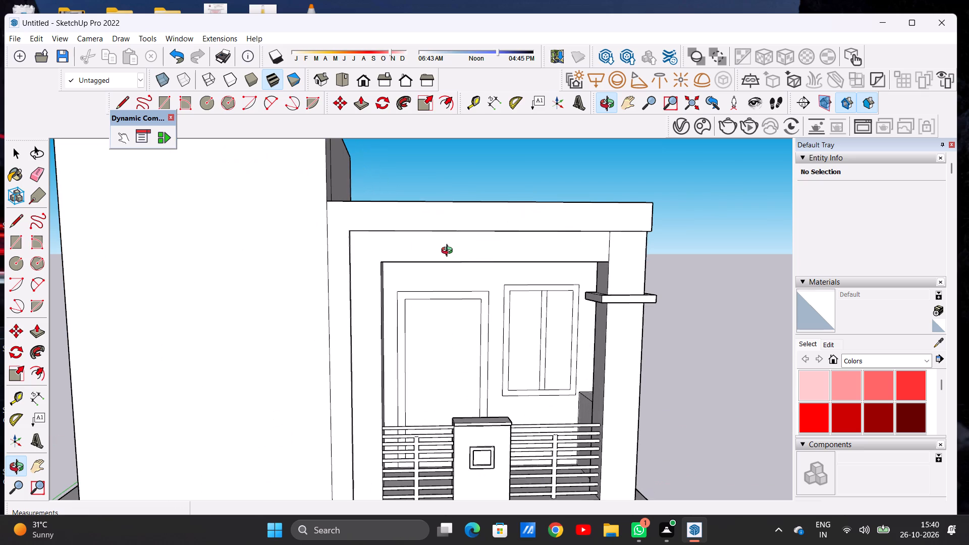
{"action": "scroll", "coordinate": [449, 252], "scroll_direction": "down", "scroll_amount": 5}
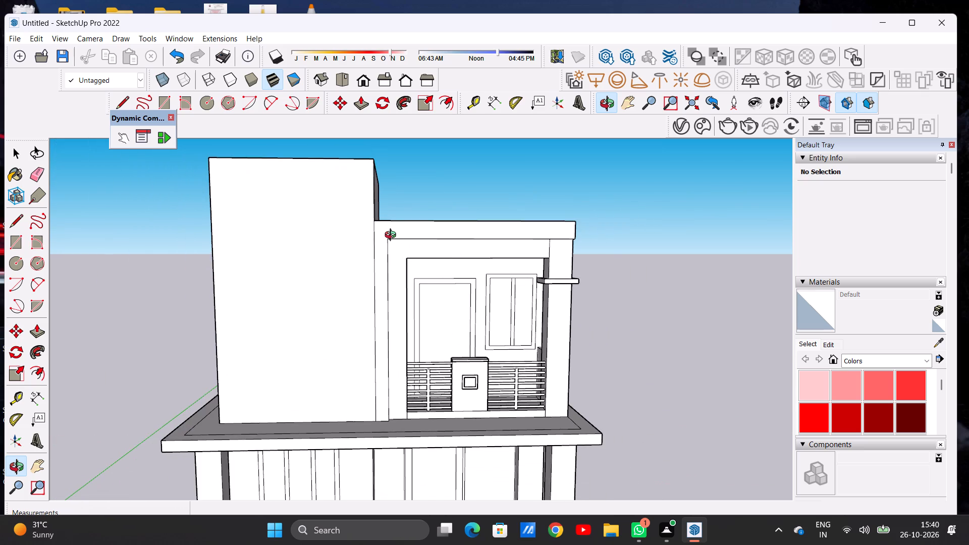
{"action": "scroll", "coordinate": [393, 232], "scroll_direction": "up", "scroll_amount": 5}
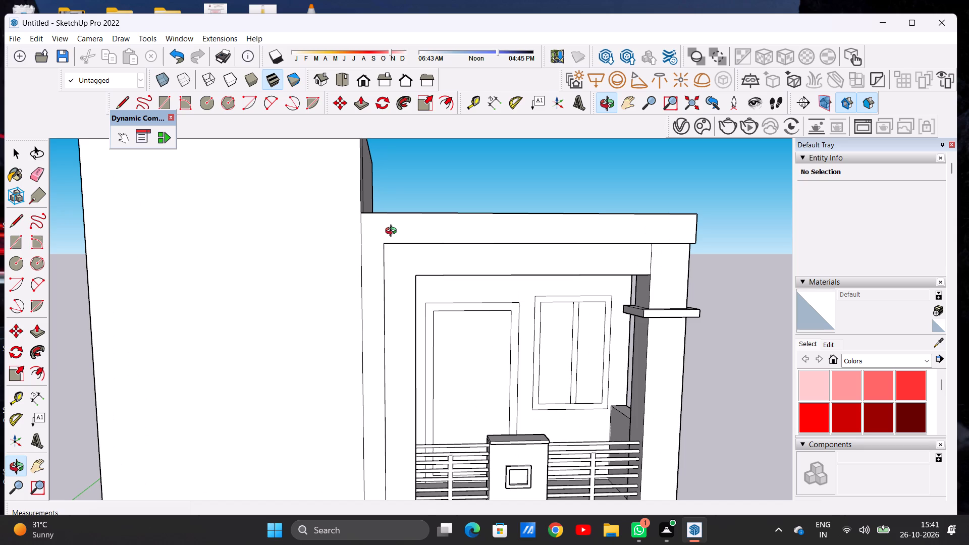
Push/Pull the L-shaped front face above and beside the balcony forward about 1' 11 9/16".
{"action": "key", "text": "p"}
{"action": "scroll", "coordinate": [394, 232], "scroll_direction": "down", "scroll_amount": 7}
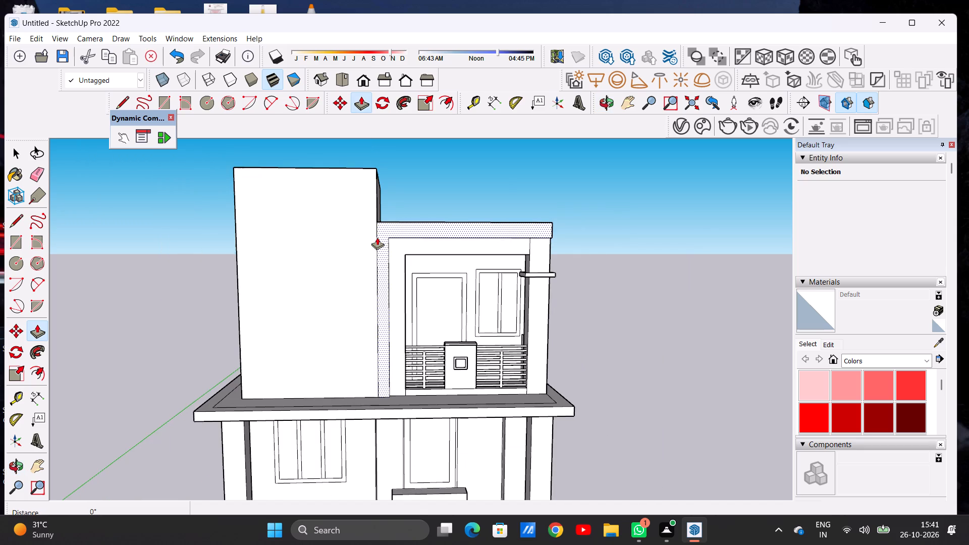
{"action": "scroll", "coordinate": [378, 237], "scroll_direction": "up", "scroll_amount": 6}
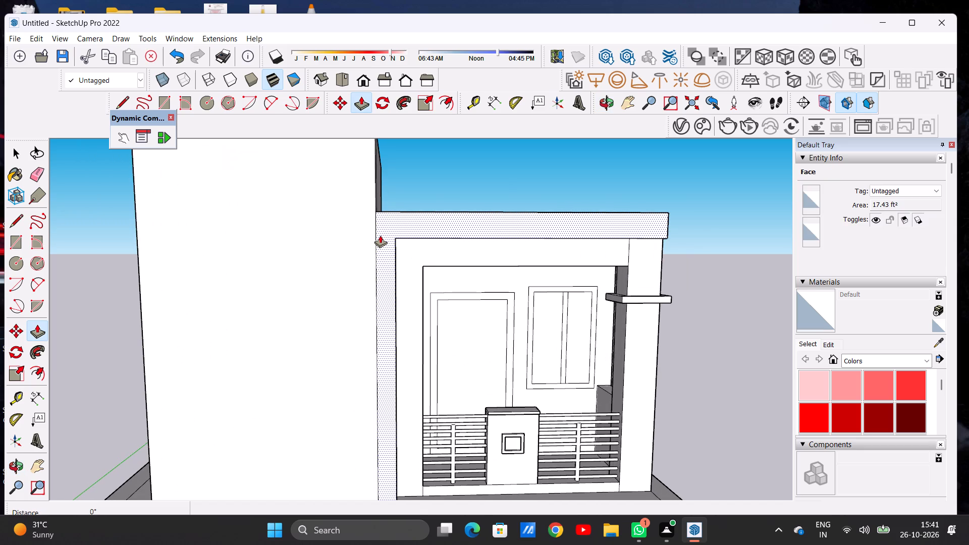
{"action": "left_click", "coordinate": [380, 235]}
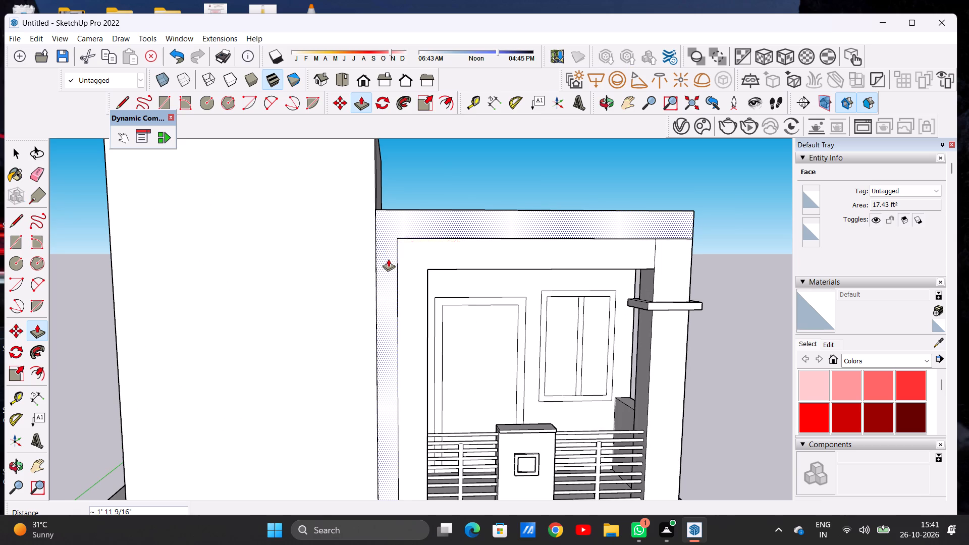
{"action": "left_click", "coordinate": [390, 268]}
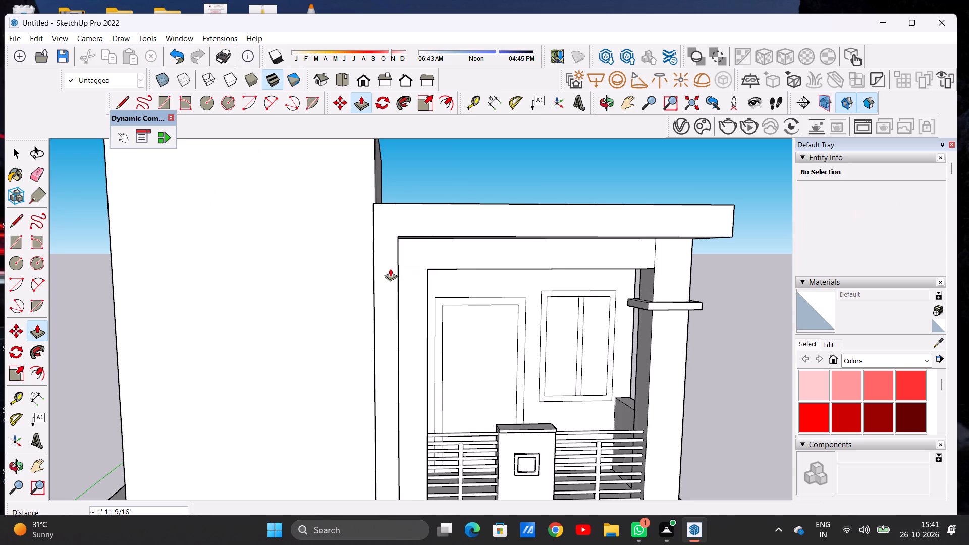
{"action": "key", "text": "space"}
Push the projecting L-shaped frame face above and beside the balcony back about 1' 1 7/16".
{"action": "left_click", "coordinate": [603, 112]}
{"action": "scroll", "coordinate": [409, 221], "scroll_direction": "down", "scroll_amount": 7}
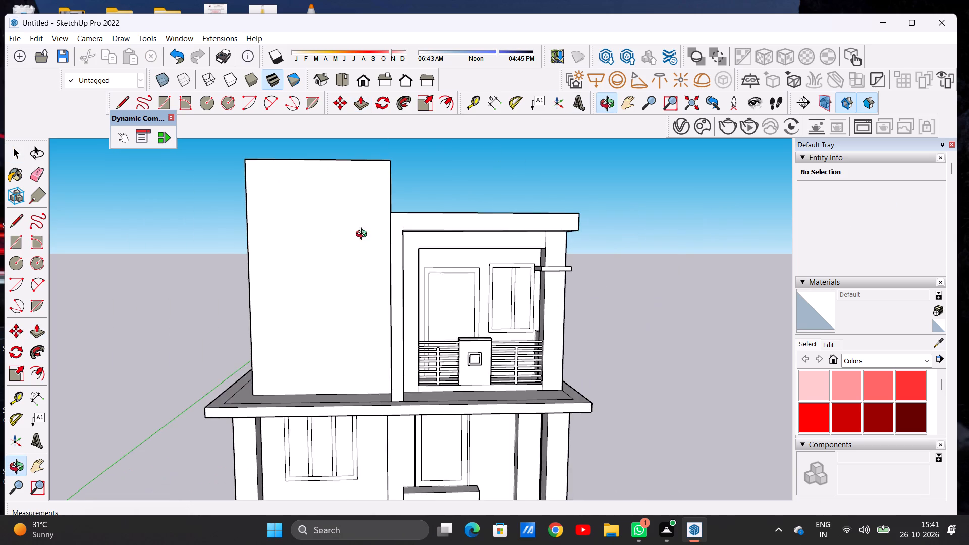
{"action": "left_click_drag", "start_coordinate": [346, 242], "coordinate": [465, 251]}
{"action": "scroll", "coordinate": [443, 246], "scroll_direction": "up", "scroll_amount": 1}
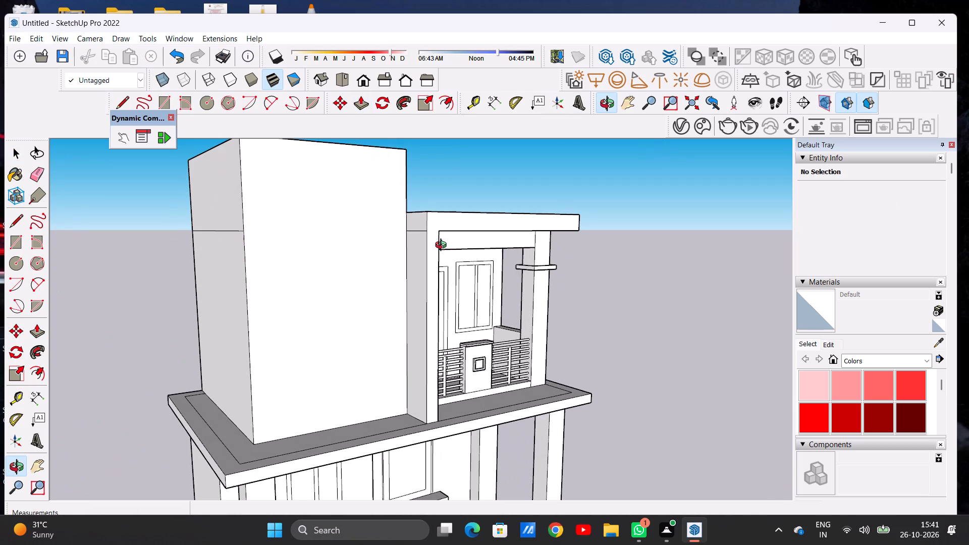
{"action": "key", "text": "p"}
{"action": "scroll", "coordinate": [429, 235], "scroll_direction": "up", "scroll_amount": 11}
{"action": "left_click", "coordinate": [430, 246]}
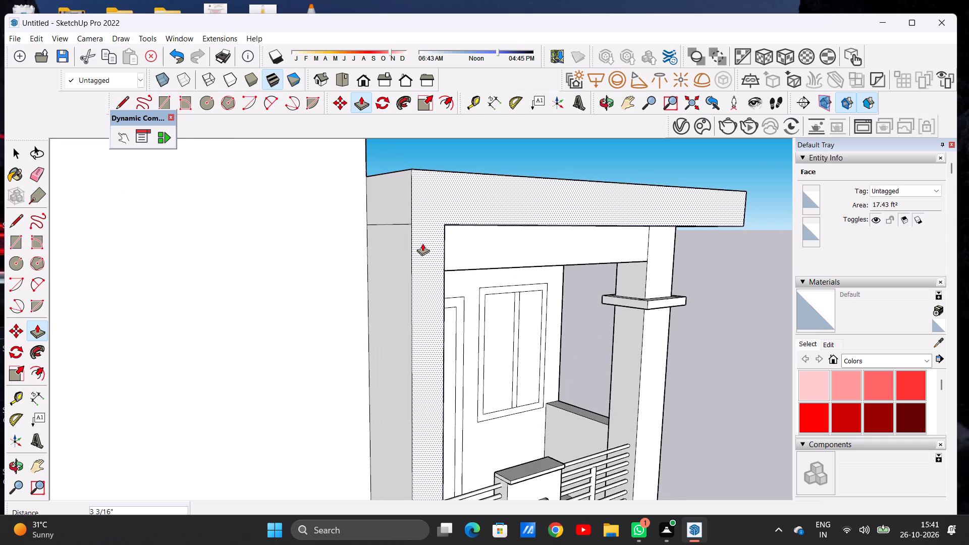
{"action": "left_click", "coordinate": [398, 228]}
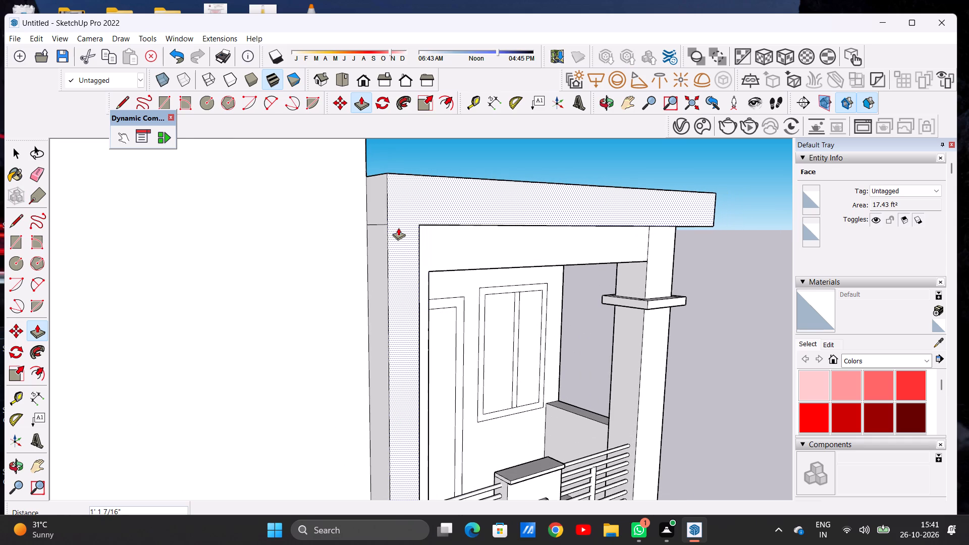
{"action": "key", "text": "space"}
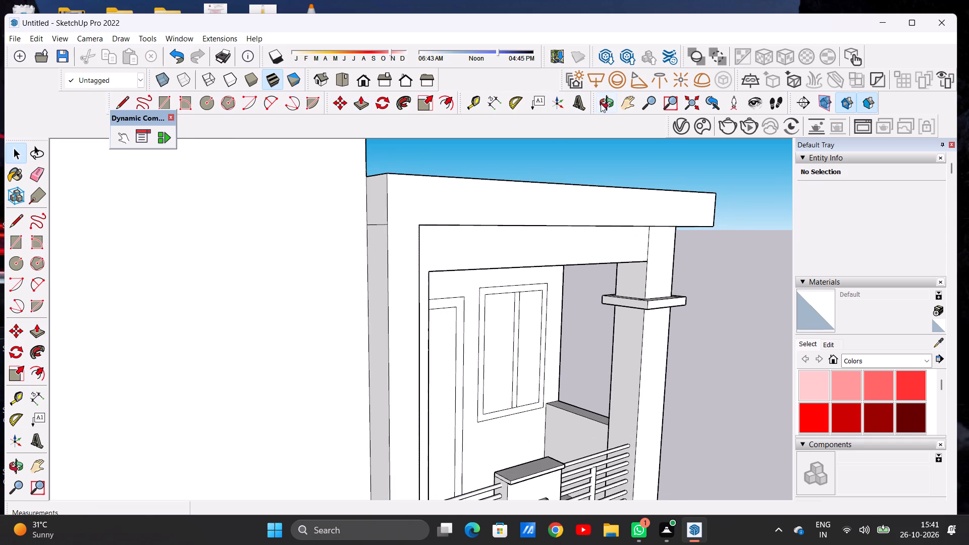
Examine the projecting balcony frame and the roof slab's side edge above the corner column from the front and side.
{"action": "left_click", "coordinate": [601, 103]}
{"action": "scroll", "coordinate": [452, 227], "scroll_direction": "down", "scroll_amount": 7}
{"action": "left_click_drag", "start_coordinate": [510, 224], "coordinate": [379, 220]}
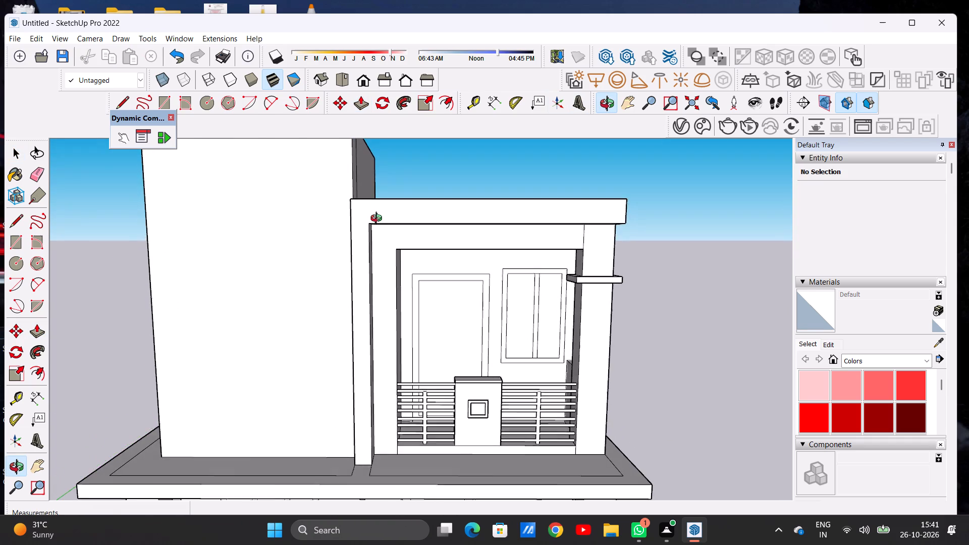
{"action": "left_click_drag", "start_coordinate": [379, 220], "coordinate": [378, 219]}
{"action": "scroll", "coordinate": [389, 214], "scroll_direction": "down", "scroll_amount": 6}
{"action": "scroll", "coordinate": [494, 220], "scroll_direction": "up", "scroll_amount": 9}
{"action": "left_click", "coordinate": [531, 219]}
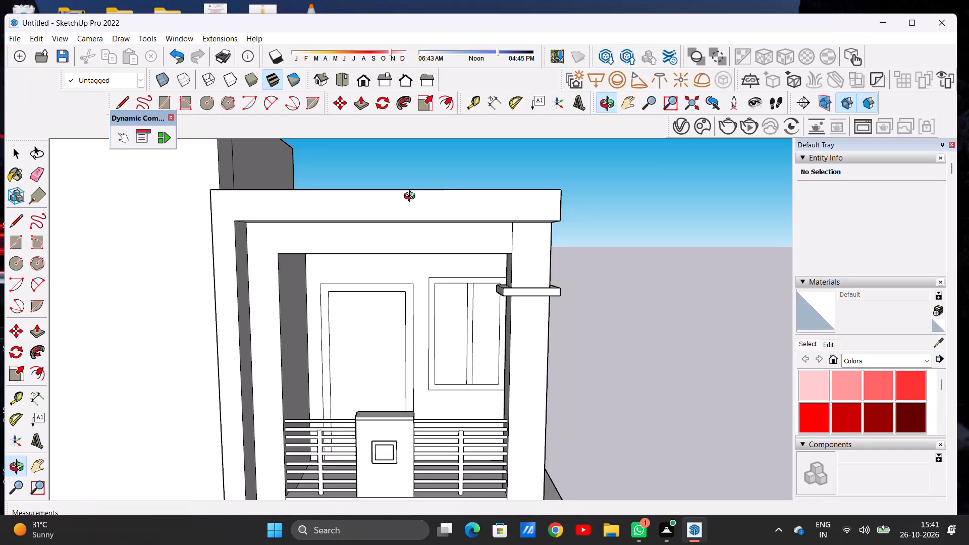
{"action": "scroll", "coordinate": [412, 197], "scroll_direction": "down", "scroll_amount": 3}
{"action": "left_click_drag", "start_coordinate": [541, 210], "coordinate": [318, 228]}
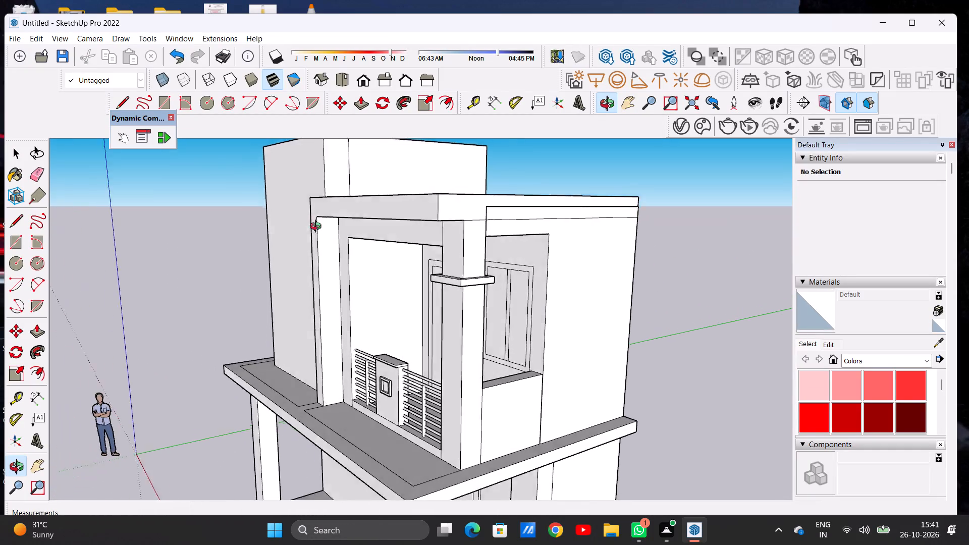
{"action": "left_click_drag", "start_coordinate": [318, 228], "coordinate": [304, 236]}
{"action": "scroll", "coordinate": [491, 232], "scroll_direction": "up", "scroll_amount": 5}
{"action": "left_click_drag", "start_coordinate": [477, 226], "coordinate": [290, 236]}
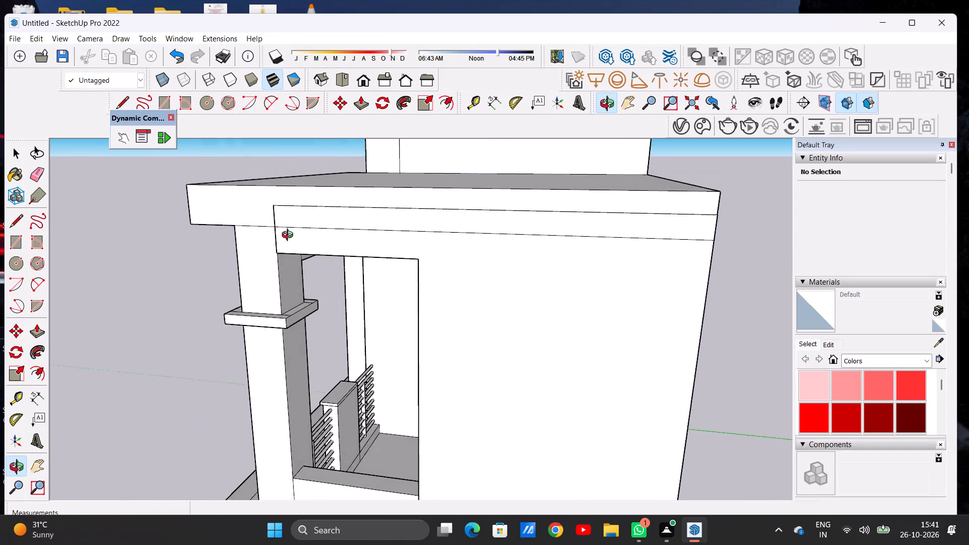
{"action": "left_click_drag", "start_coordinate": [290, 236], "coordinate": [253, 236]}
{"action": "scroll", "coordinate": [250, 228], "scroll_direction": "up", "scroll_amount": 7}
{"action": "scroll", "coordinate": [250, 227], "scroll_direction": "down", "scroll_amount": 1}
{"action": "scroll", "coordinate": [250, 227], "scroll_direction": "up", "scroll_amount": 11}
{"action": "scroll", "coordinate": [255, 257], "scroll_direction": "down", "scroll_amount": 1}
{"action": "scroll", "coordinate": [255, 257], "scroll_direction": "up", "scroll_amount": 1}
{"action": "scroll", "coordinate": [298, 261], "scroll_direction": "down", "scroll_amount": 16}
{"action": "left_click_drag", "start_coordinate": [285, 257], "coordinate": [486, 250]}
{"action": "scroll", "coordinate": [379, 254], "scroll_direction": "down", "scroll_amount": 9}
{"action": "left_click_drag", "start_coordinate": [443, 255], "coordinate": [500, 255]}
Push/Pull the thin recessed strip below the roof slab and the side wall face beneath it outward about 5/16", flush with the slab's edge.
{"action": "scroll", "coordinate": [480, 252], "scroll_direction": "up", "scroll_amount": 11}
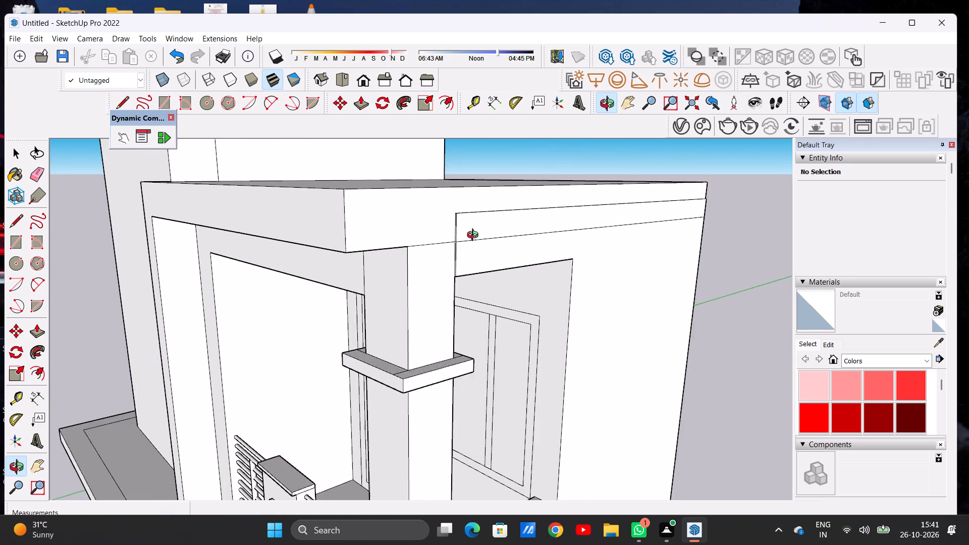
{"action": "scroll", "coordinate": [475, 236], "scroll_direction": "up", "scroll_amount": 8}
{"action": "left_click_drag", "start_coordinate": [453, 236], "coordinate": [475, 291]}
{"action": "scroll", "coordinate": [465, 253], "scroll_direction": "up", "scroll_amount": 5}
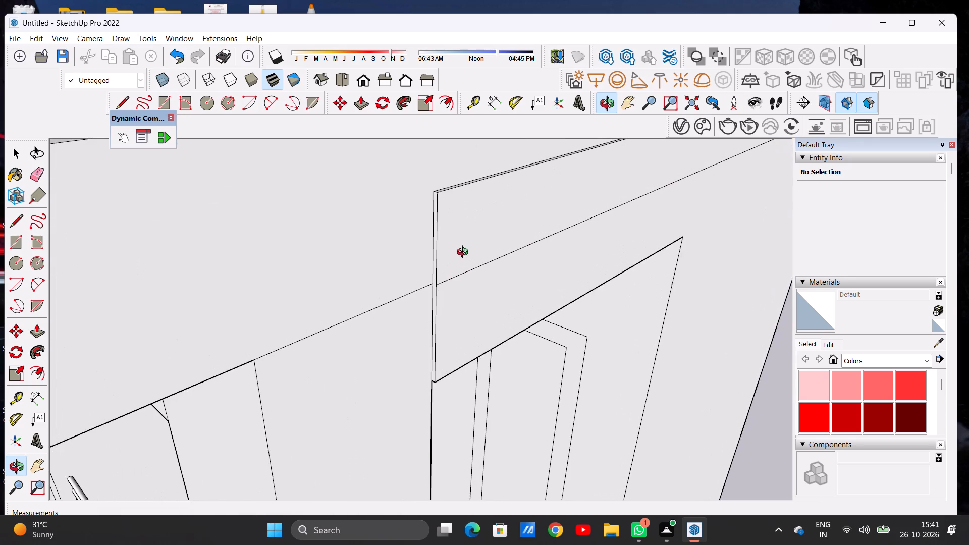
{"action": "key", "text": "p"}
{"action": "left_click", "coordinate": [460, 251]}
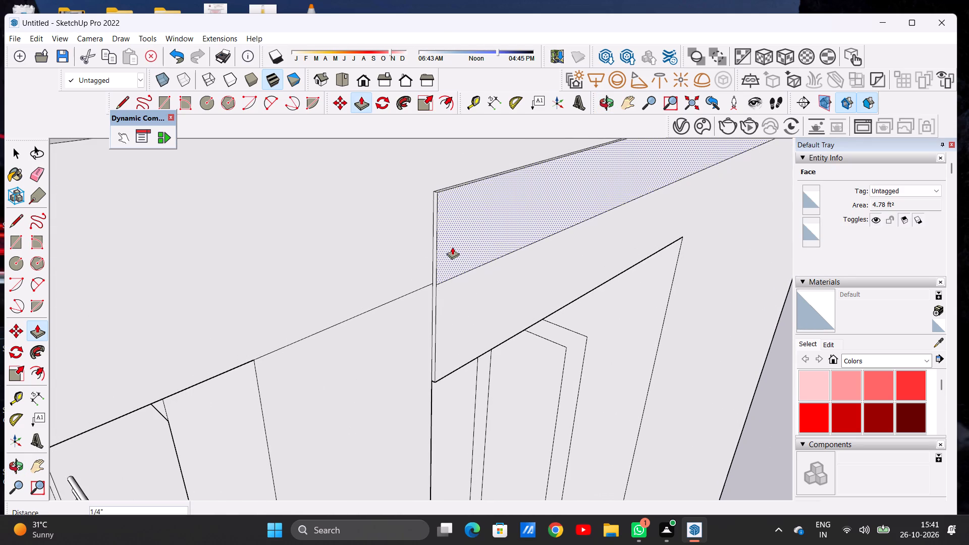
{"action": "left_click", "coordinate": [443, 257]}
{"action": "left_click", "coordinate": [452, 282]}
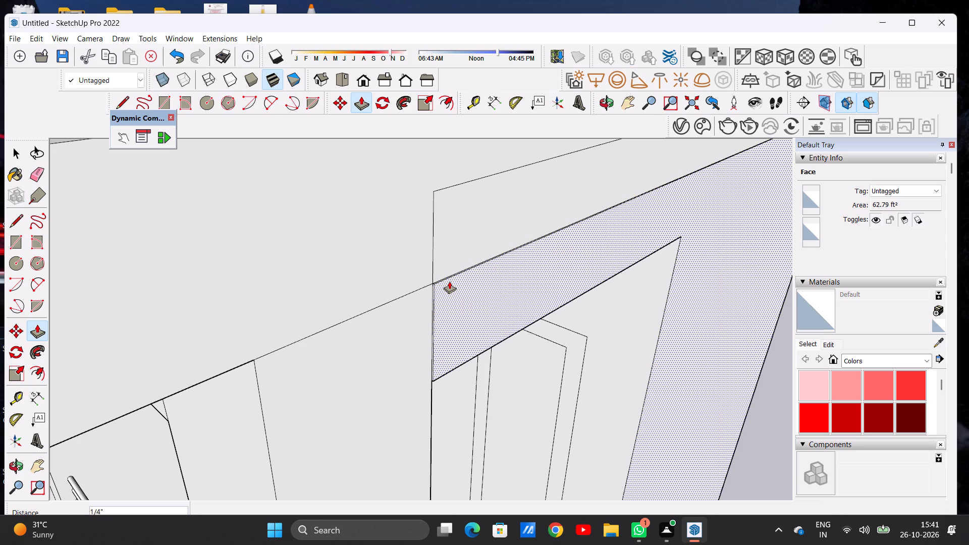
{"action": "left_click", "coordinate": [439, 266]}
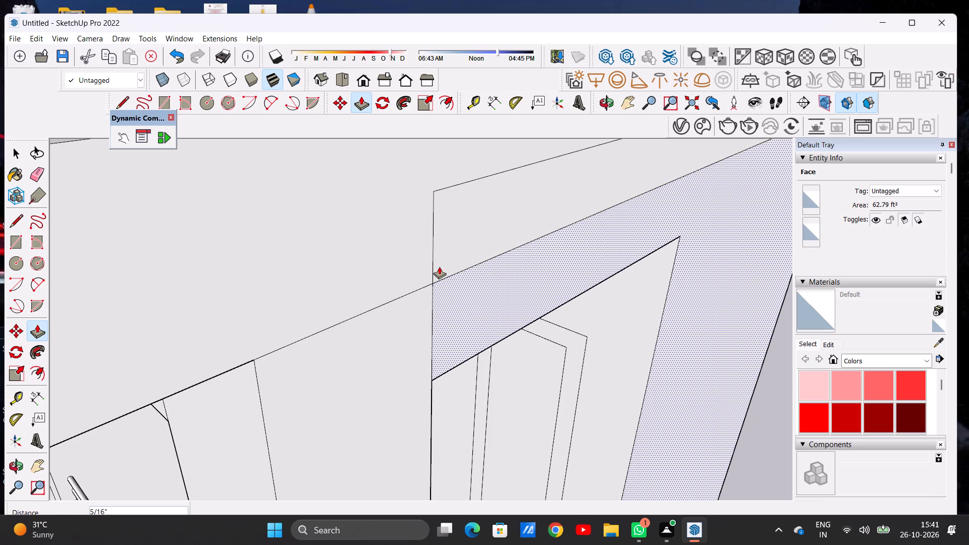
{"action": "key", "text": "space"}
Examine the side wall and roof slab edge, and the projecting balcony frame, from the side and front corner.
{"action": "scroll", "coordinate": [469, 278], "scroll_direction": "down", "scroll_amount": 13}
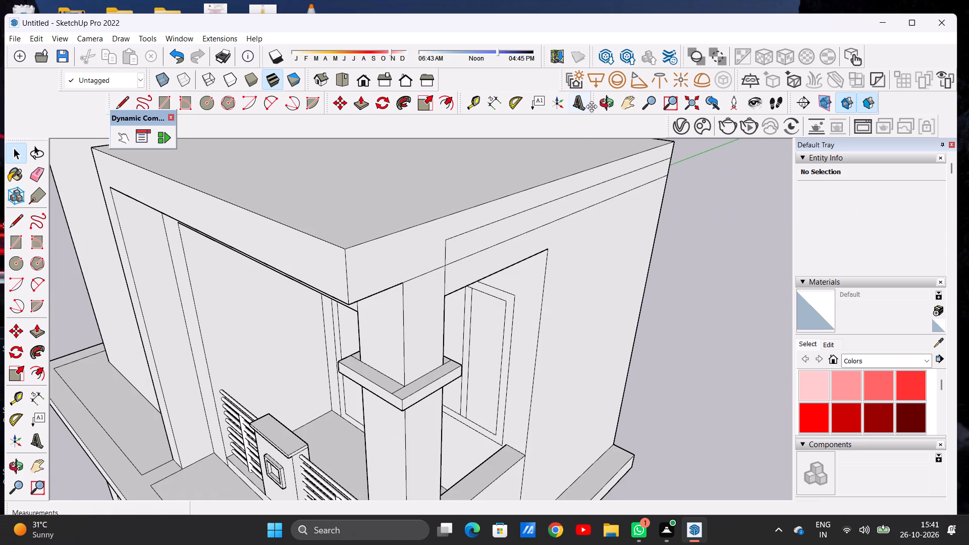
{"action": "left_click", "coordinate": [600, 103]}
{"action": "left_click_drag", "start_coordinate": [572, 259], "coordinate": [401, 223]}
{"action": "scroll", "coordinate": [559, 218], "scroll_direction": "down", "scroll_amount": 4}
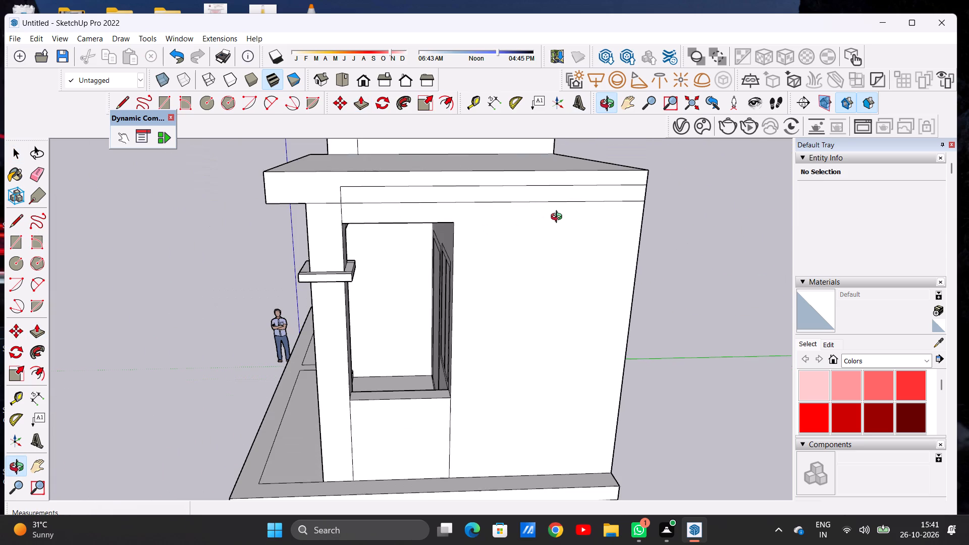
{"action": "scroll", "coordinate": [559, 218], "scroll_direction": "down", "scroll_amount": 2}
{"action": "left_click_drag", "start_coordinate": [349, 228], "coordinate": [554, 221]}
{"action": "scroll", "coordinate": [437, 227], "scroll_direction": "down", "scroll_amount": 2}
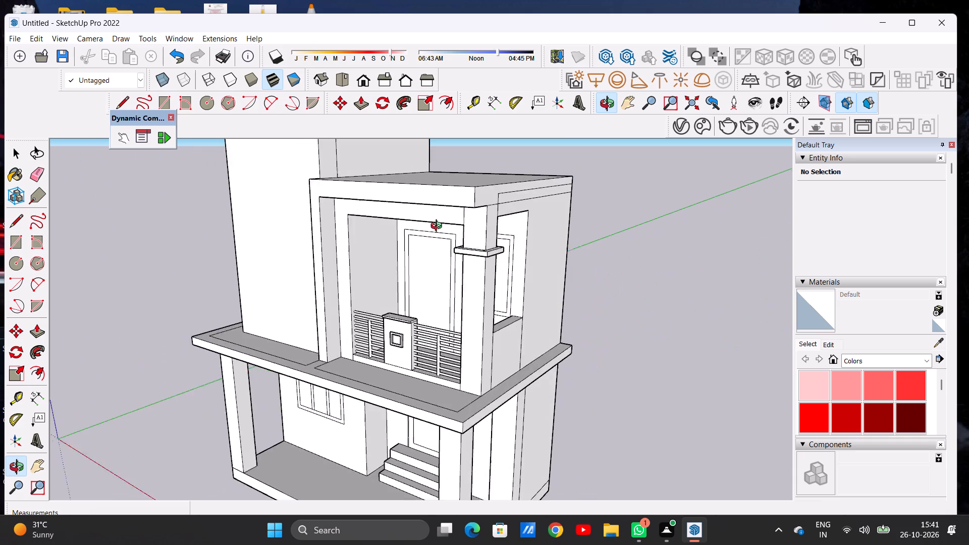
{"action": "scroll", "coordinate": [439, 227], "scroll_direction": "down", "scroll_amount": 3}
{"action": "left_click_drag", "start_coordinate": [499, 223], "coordinate": [341, 231]}
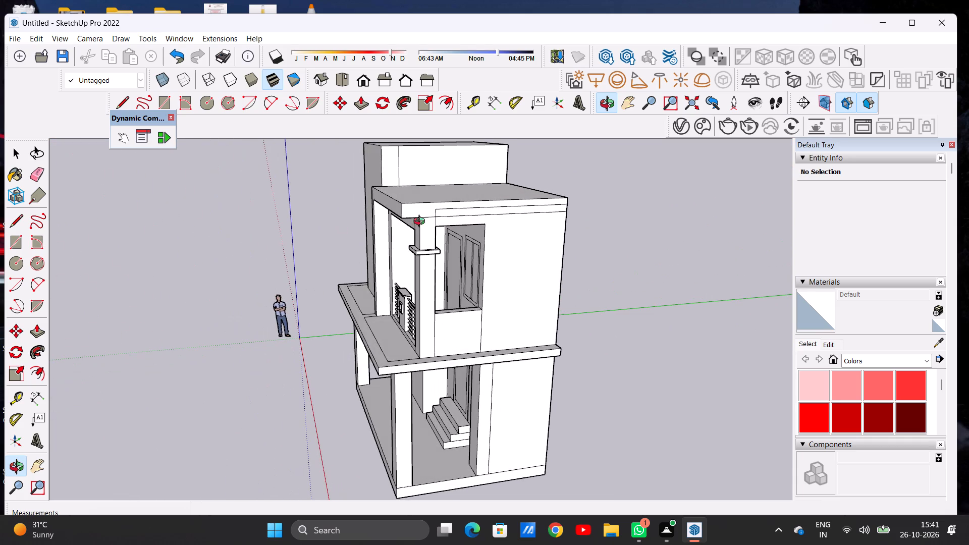
{"action": "scroll", "coordinate": [464, 207], "scroll_direction": "up", "scroll_amount": 13}
{"action": "scroll", "coordinate": [433, 229], "scroll_direction": "down", "scroll_amount": 6}
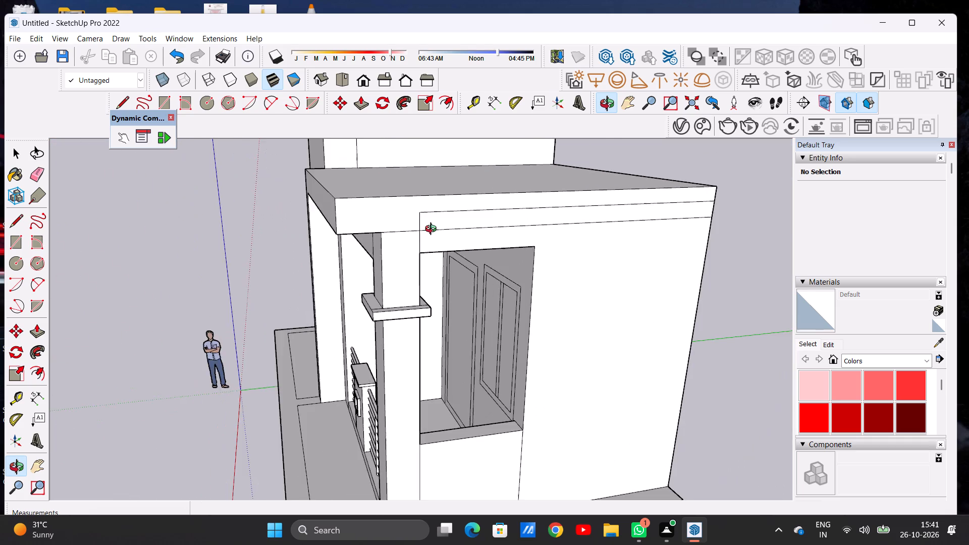
Examine the whole villa, the balcony frame and the upper roof slab from the front and from above.
{"action": "scroll", "coordinate": [433, 230], "scroll_direction": "down", "scroll_amount": 4}
{"action": "scroll", "coordinate": [437, 231], "scroll_direction": "up", "scroll_amount": 1}
{"action": "scroll", "coordinate": [438, 231], "scroll_direction": "down", "scroll_amount": 6}
{"action": "left_click_drag", "start_coordinate": [307, 255], "coordinate": [574, 210]}
{"action": "scroll", "coordinate": [460, 223], "scroll_direction": "down", "scroll_amount": 8}
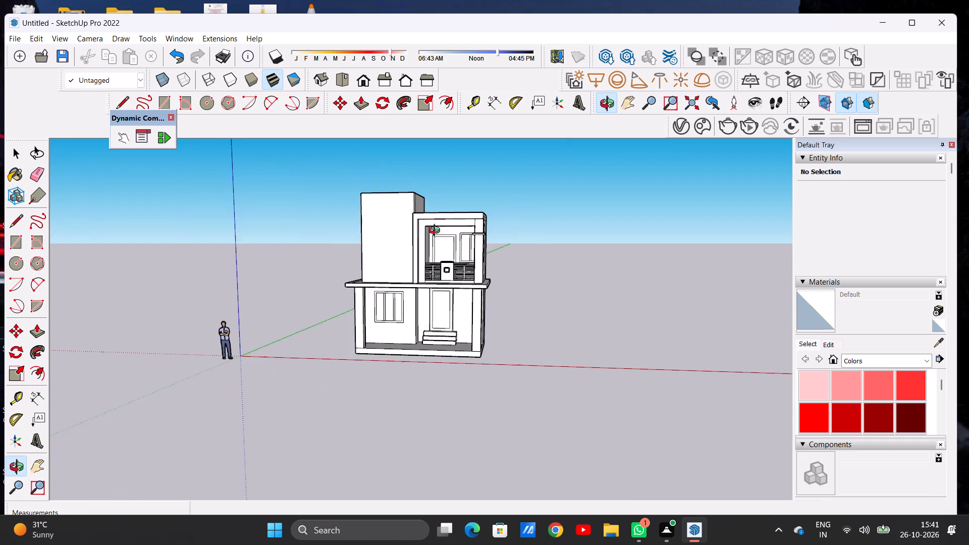
{"action": "left_click_drag", "start_coordinate": [397, 237], "coordinate": [452, 240]}
{"action": "scroll", "coordinate": [416, 246], "scroll_direction": "up", "scroll_amount": 3}
{"action": "scroll", "coordinate": [416, 246], "scroll_direction": "down", "scroll_amount": 1}
{"action": "scroll", "coordinate": [416, 246], "scroll_direction": "up", "scroll_amount": 7}
{"action": "scroll", "coordinate": [439, 245], "scroll_direction": "down", "scroll_amount": 1}
{"action": "scroll", "coordinate": [438, 244], "scroll_direction": "up", "scroll_amount": 1}
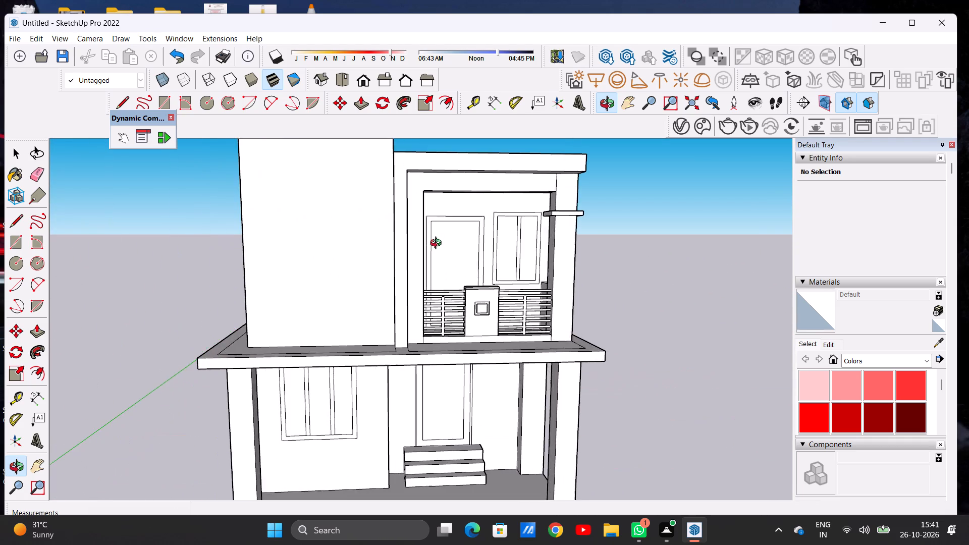
{"action": "left_click_drag", "start_coordinate": [436, 244], "coordinate": [399, 248]}
{"action": "left_click_drag", "start_coordinate": [448, 248], "coordinate": [519, 261]}
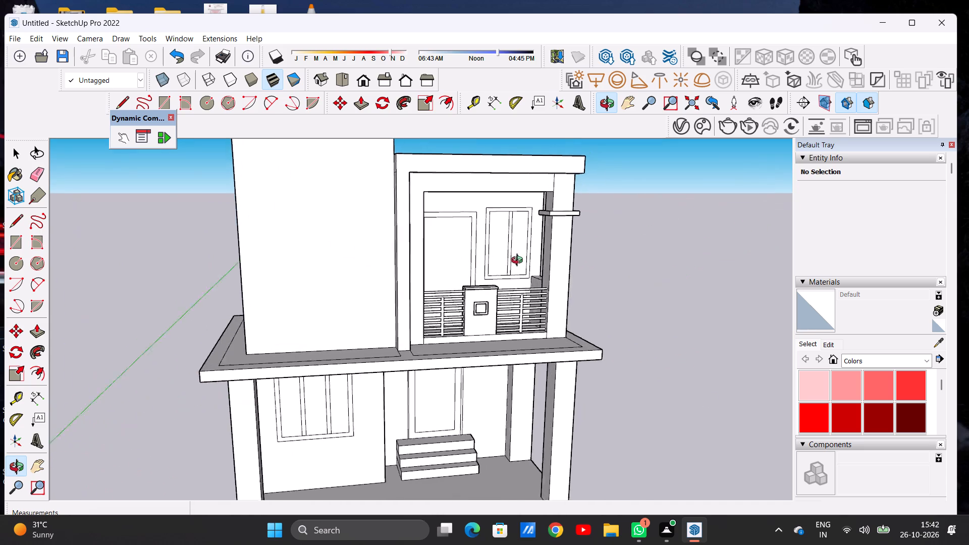
{"action": "left_click_drag", "start_coordinate": [519, 261], "coordinate": [473, 288]}
{"action": "scroll", "coordinate": [552, 277], "scroll_direction": "down", "scroll_amount": 8}
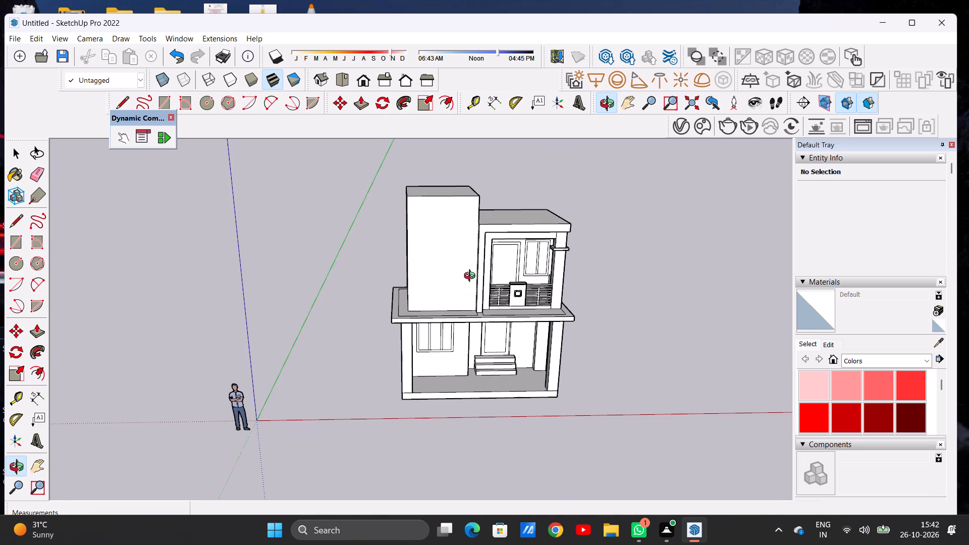
{"action": "left_click_drag", "start_coordinate": [477, 279], "coordinate": [440, 229]}
{"action": "scroll", "coordinate": [459, 214], "scroll_direction": "up", "scroll_amount": 4}
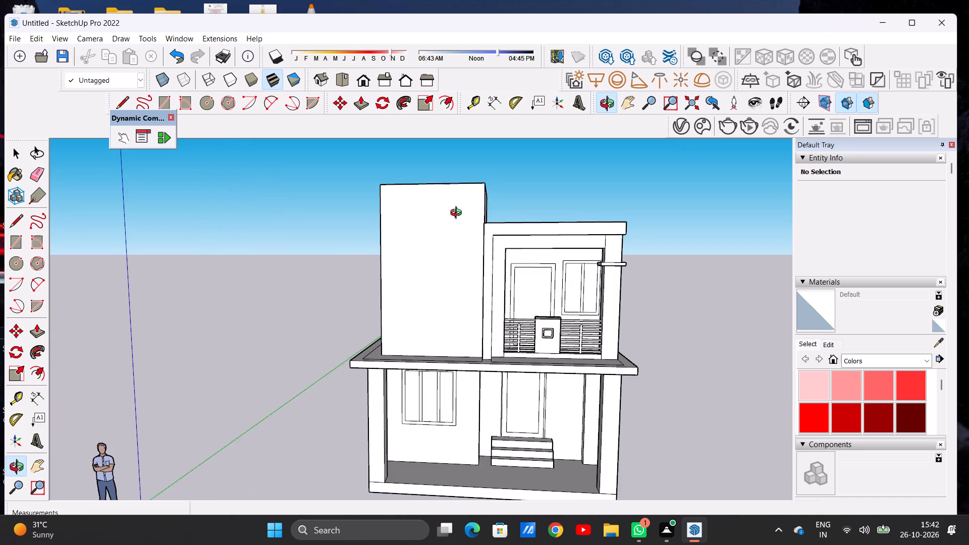
{"action": "left_click_drag", "start_coordinate": [459, 217], "coordinate": [467, 206]}
{"action": "scroll", "coordinate": [534, 207], "scroll_direction": "up", "scroll_amount": 5}
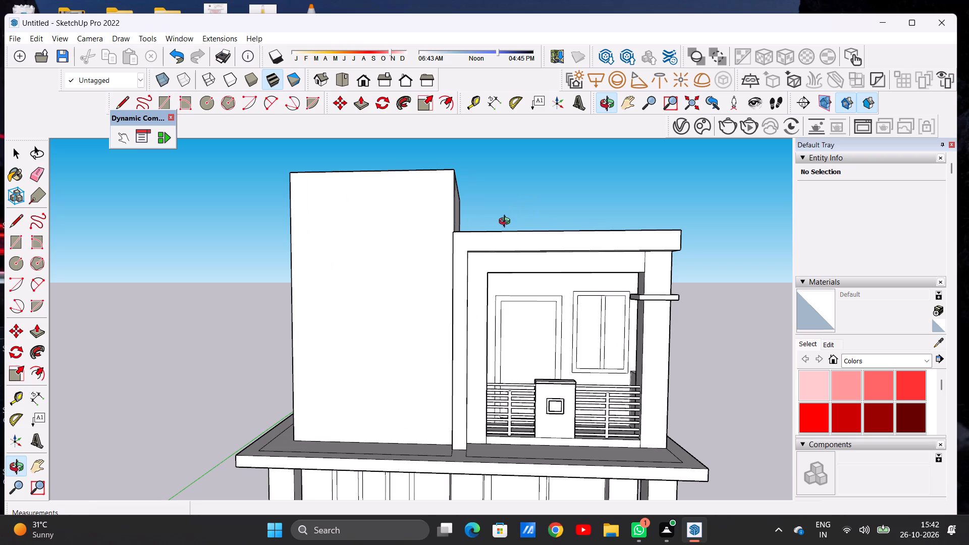
Pull the balcony block's roof top face up about 2 1/2" as a separate thin layer above the slab.
{"action": "left_click_drag", "start_coordinate": [517, 213], "coordinate": [516, 328]}
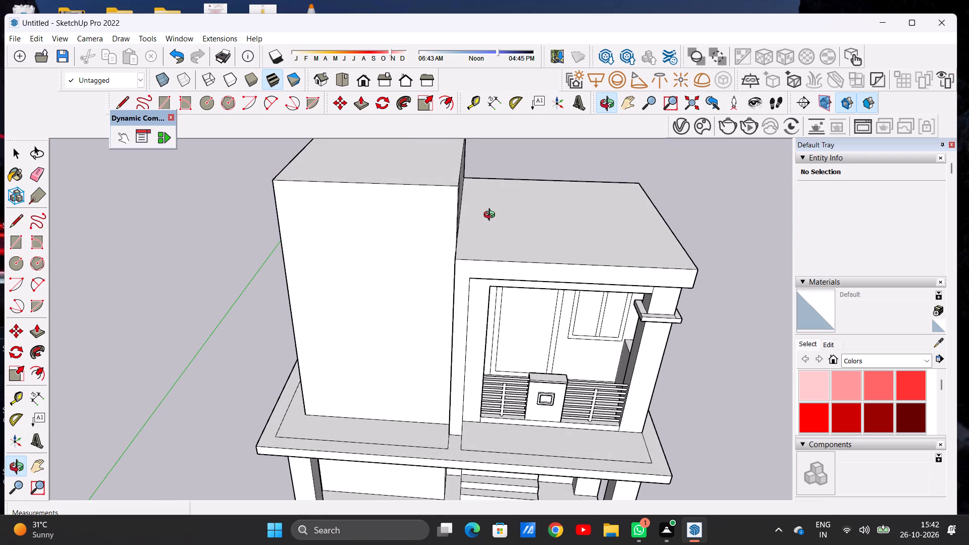
{"action": "scroll", "coordinate": [492, 216], "scroll_direction": "up", "scroll_amount": 1}
{"action": "key", "text": "space"}
{"action": "key", "text": "p"}
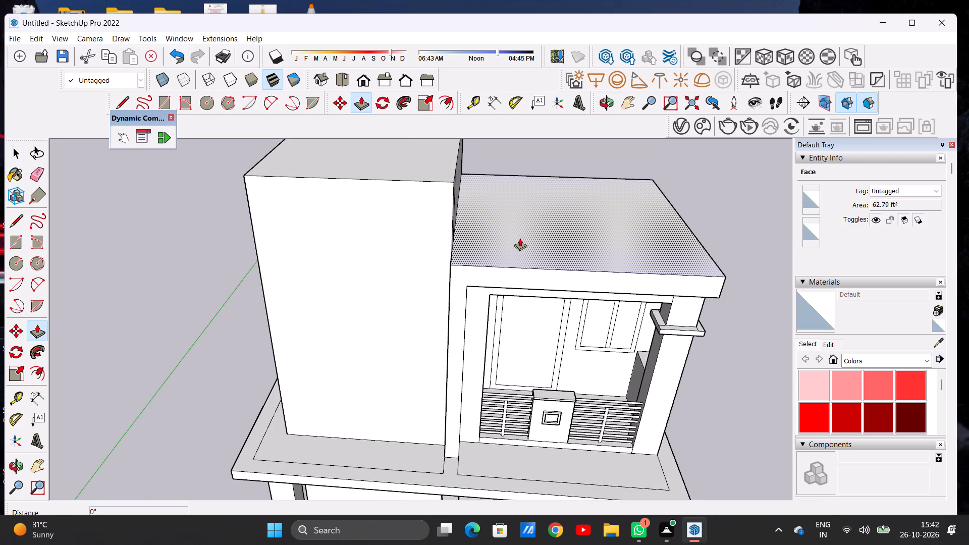
{"action": "left_click", "coordinate": [520, 238]}
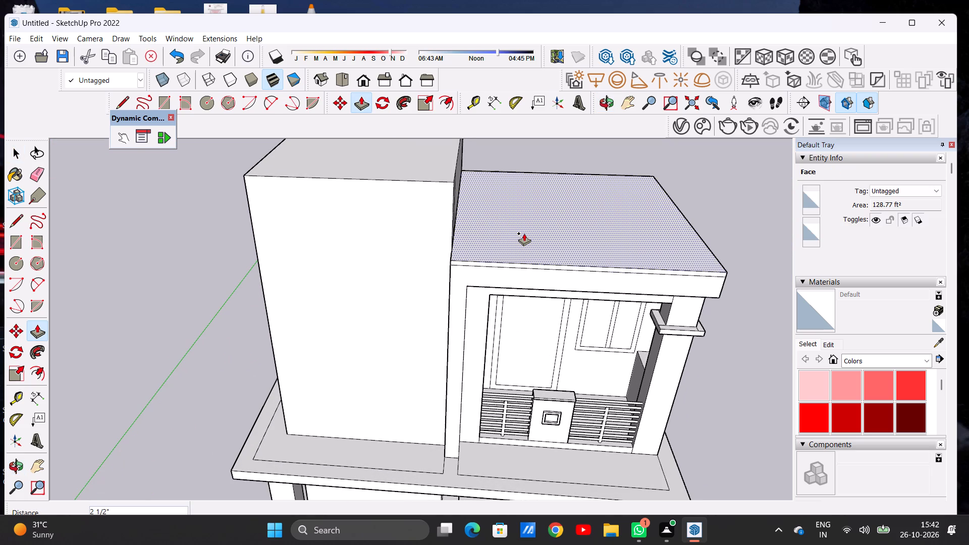
{"action": "left_click", "coordinate": [524, 232]}
{"action": "key", "text": "space"}
Pull the thin roof layer's end face beside the tall block outward about 4 11/16".
{"action": "scroll", "coordinate": [504, 228], "scroll_direction": "down", "scroll_amount": 4}
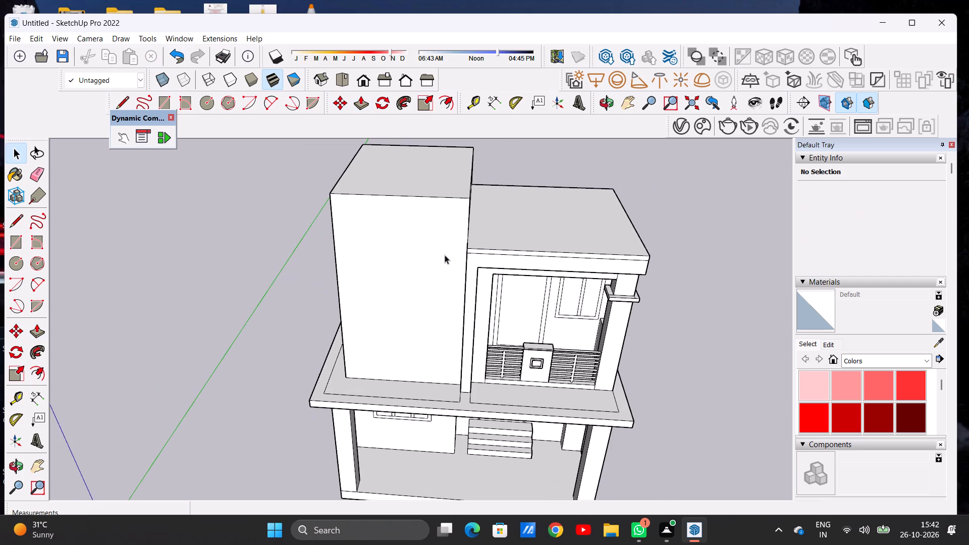
{"action": "left_click_drag", "start_coordinate": [445, 255], "coordinate": [536, 227]}
{"action": "left_click", "coordinate": [648, 206]}
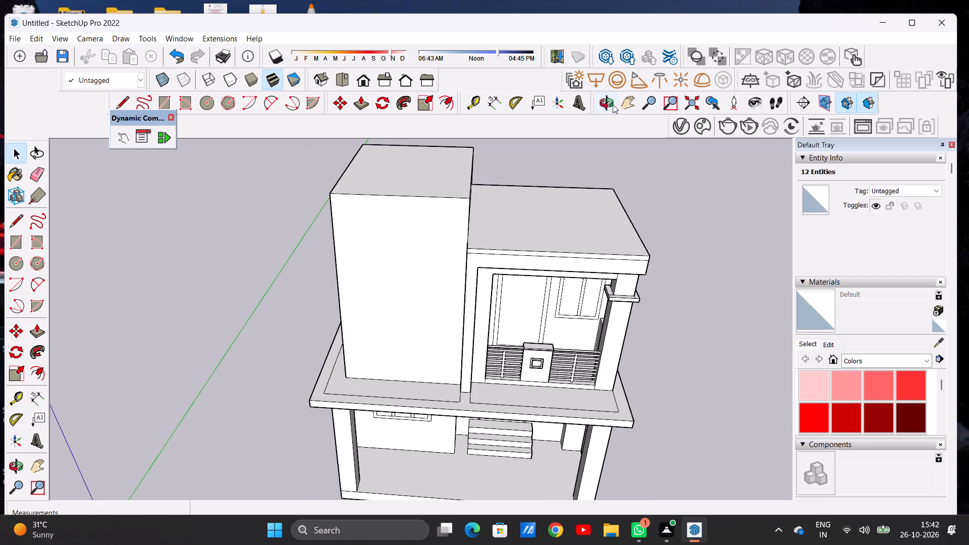
{"action": "left_click", "coordinate": [608, 103]}
{"action": "left_click_drag", "start_coordinate": [415, 275], "coordinate": [526, 250]}
{"action": "scroll", "coordinate": [484, 242], "scroll_direction": "up", "scroll_amount": 11}
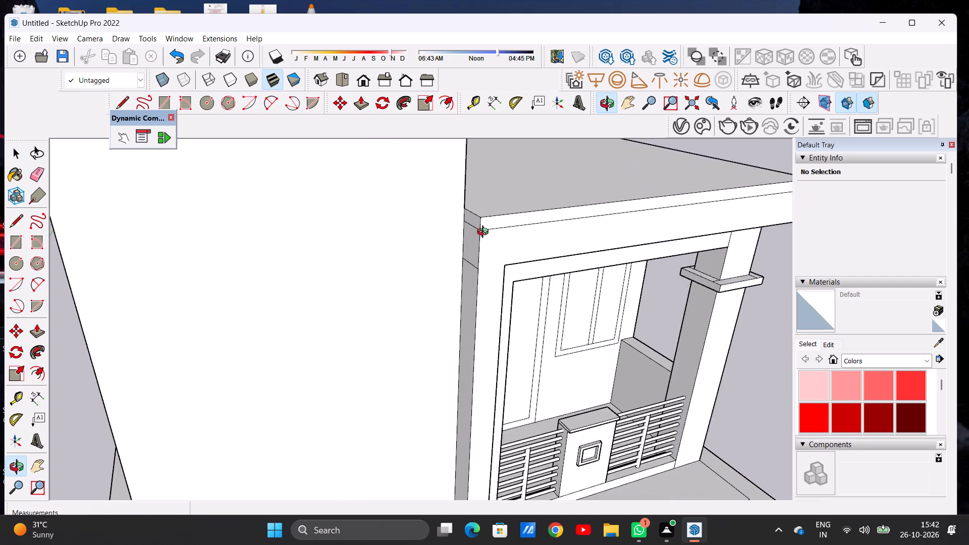
{"action": "scroll", "coordinate": [485, 233], "scroll_direction": "up", "scroll_amount": 2}
{"action": "scroll", "coordinate": [482, 227], "scroll_direction": "down", "scroll_amount": 1}
{"action": "scroll", "coordinate": [482, 227], "scroll_direction": "up", "scroll_amount": 6}
{"action": "key", "text": "p"}
{"action": "scroll", "coordinate": [468, 219], "scroll_direction": "up", "scroll_amount": 4}
{"action": "left_click", "coordinate": [473, 213]}
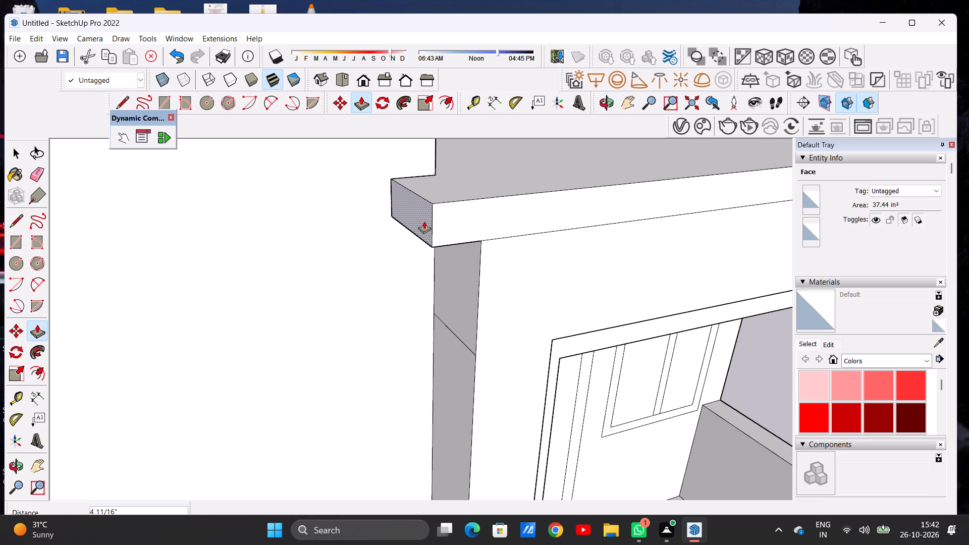
{"action": "left_click", "coordinate": [424, 221]}
{"action": "key", "text": "space"}
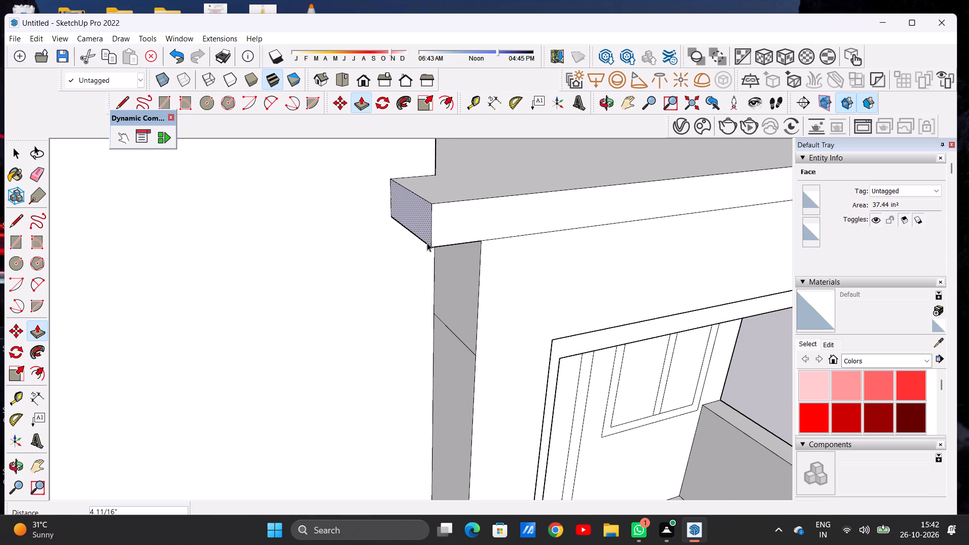
Pull the thin roof layer's long side face above the corner column outward about 1' 1/2" as an overhang.
{"action": "scroll", "coordinate": [427, 250], "scroll_direction": "down", "scroll_amount": 13}
{"action": "left_click", "coordinate": [606, 94]}
{"action": "left_click_drag", "start_coordinate": [592, 196], "coordinate": [514, 184]}
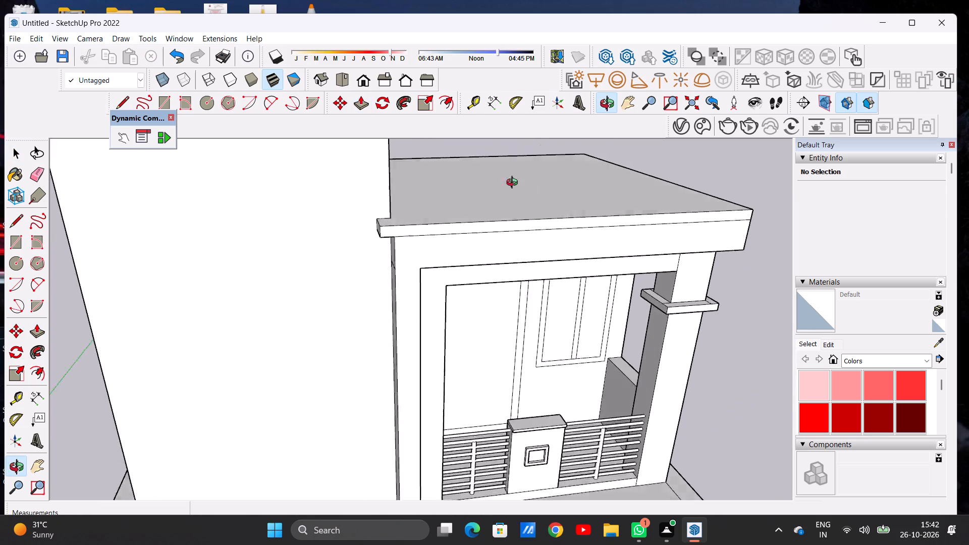
{"action": "left_click_drag", "start_coordinate": [514, 184], "coordinate": [411, 161]}
{"action": "scroll", "coordinate": [409, 162], "scroll_direction": "down", "scroll_amount": 8}
{"action": "left_click_drag", "start_coordinate": [516, 182], "coordinate": [439, 218]}
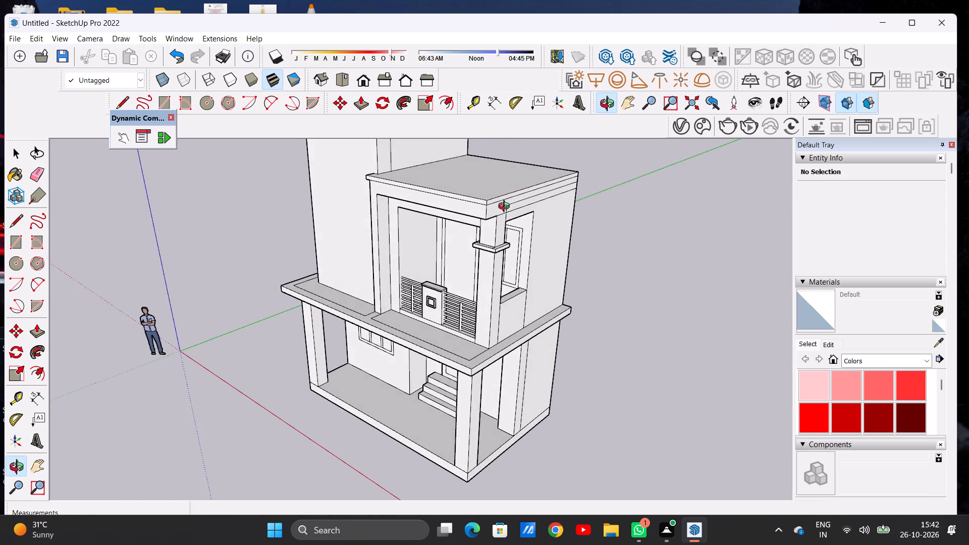
{"action": "scroll", "coordinate": [506, 207], "scroll_direction": "up", "scroll_amount": 4}
{"action": "scroll", "coordinate": [503, 206], "scroll_direction": "down", "scroll_amount": 1}
{"action": "scroll", "coordinate": [502, 206], "scroll_direction": "up", "scroll_amount": 9}
{"action": "key", "text": "p"}
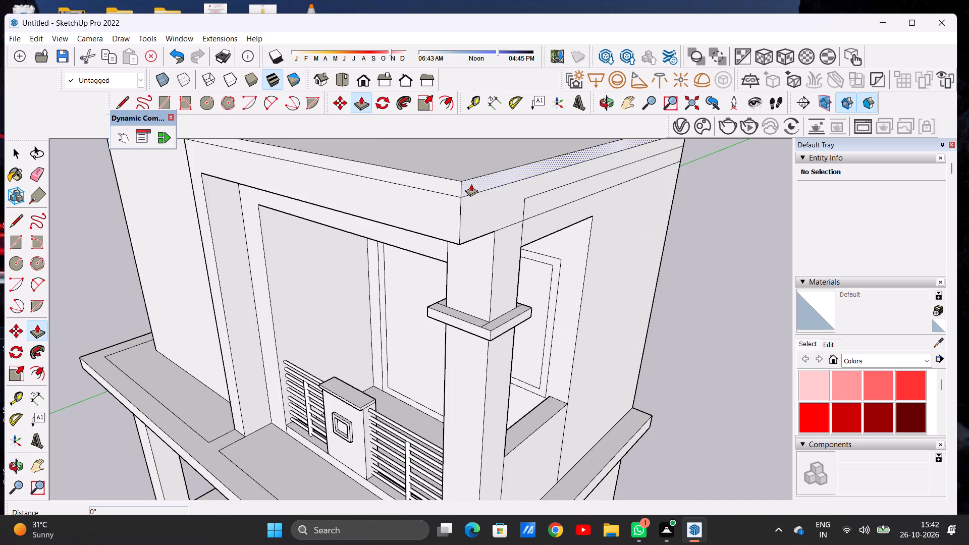
{"action": "left_click", "coordinate": [471, 184]}
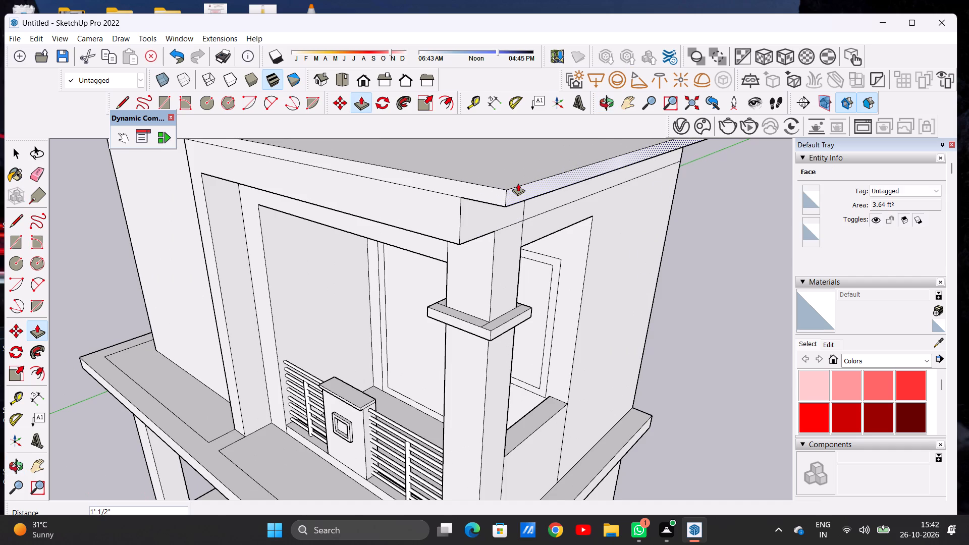
{"action": "left_click", "coordinate": [518, 183]}
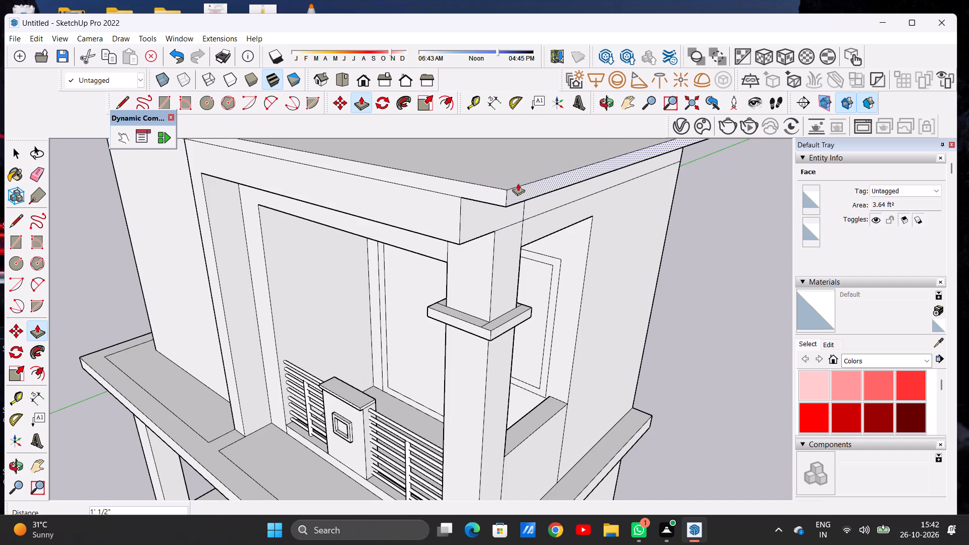
{"action": "key", "text": "space"}
Examine the overhanging roof layer and the balcony frame from the front.
{"action": "scroll", "coordinate": [481, 201], "scroll_direction": "down", "scroll_amount": 11}
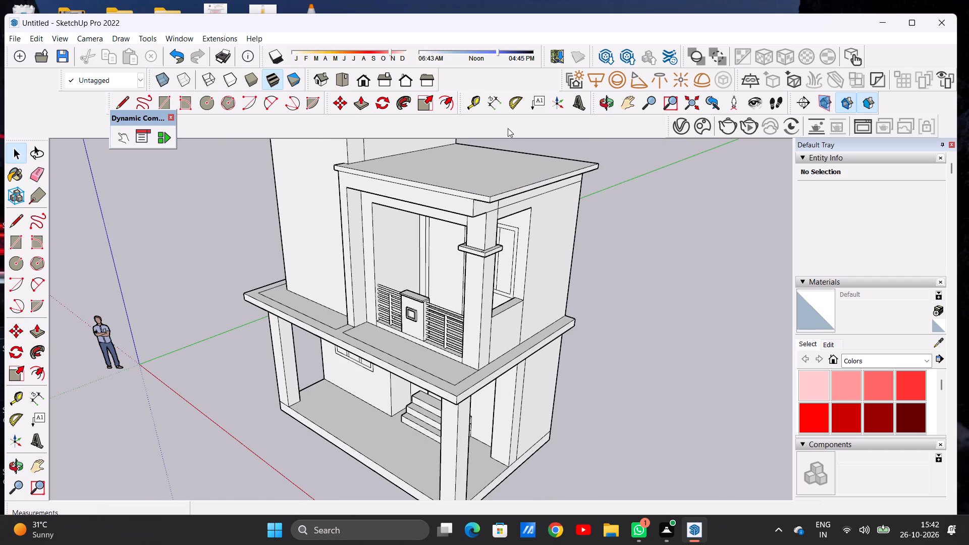
{"action": "left_click", "coordinate": [604, 100]}
{"action": "left_click_drag", "start_coordinate": [461, 240], "coordinate": [577, 193]}
{"action": "scroll", "coordinate": [496, 208], "scroll_direction": "down", "scroll_amount": 4}
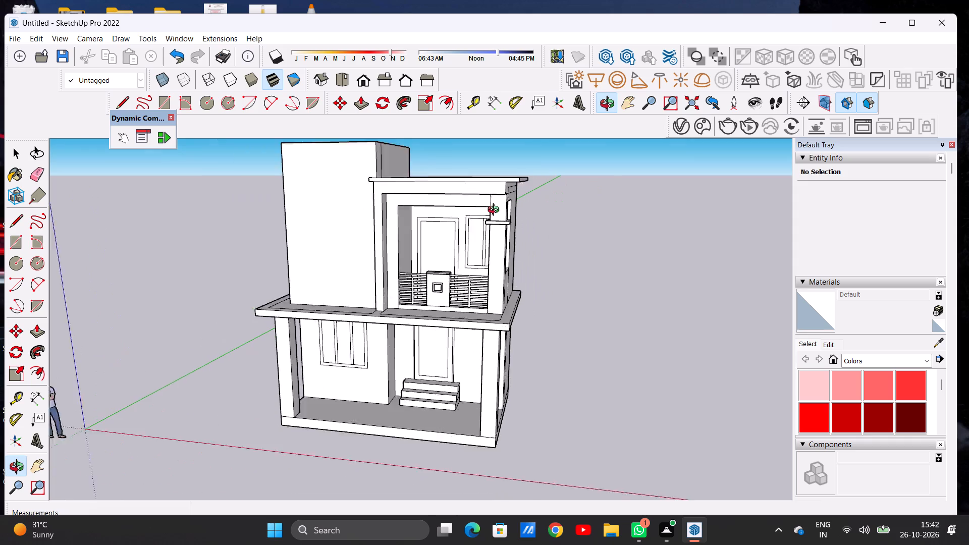
{"action": "scroll", "coordinate": [496, 211], "scroll_direction": "down", "scroll_amount": 3}
{"action": "left_click_drag", "start_coordinate": [434, 214], "coordinate": [490, 188]}
{"action": "scroll", "coordinate": [436, 196], "scroll_direction": "up", "scroll_amount": 12}
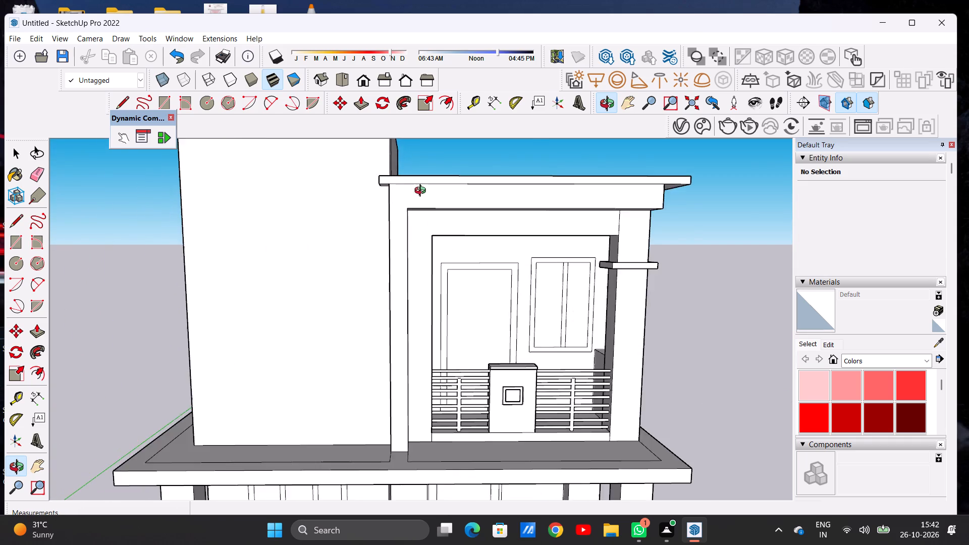
{"action": "scroll", "coordinate": [431, 192], "scroll_direction": "up", "scroll_amount": 2}
{"action": "scroll", "coordinate": [375, 206], "scroll_direction": "down", "scroll_amount": 5}
{"action": "scroll", "coordinate": [415, 198], "scroll_direction": "up", "scroll_amount": 3}
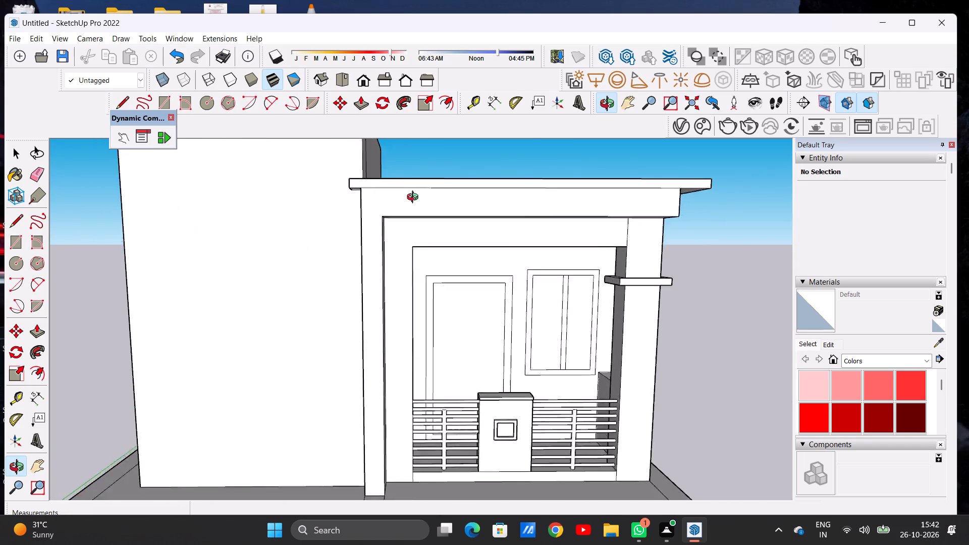
{"action": "scroll", "coordinate": [415, 198], "scroll_direction": "up", "scroll_amount": 4}
{"action": "scroll", "coordinate": [416, 208], "scroll_direction": "down", "scroll_amount": 5}
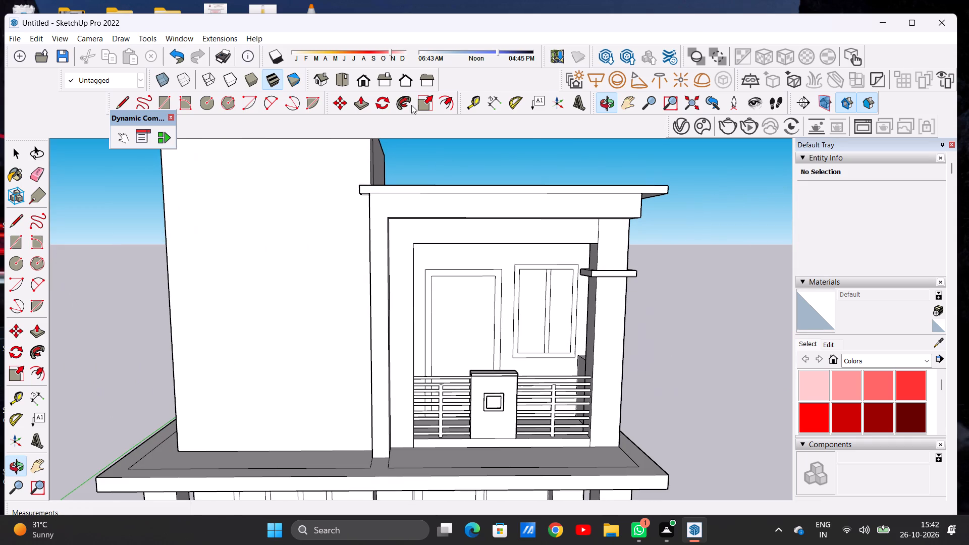
In front view, draw a square about 8 3/16" by 8 3/16" on the frame band near the tall block, just under the roof overhang.
{"action": "left_click", "coordinate": [365, 88]}
{"action": "scroll", "coordinate": [383, 200], "scroll_direction": "down", "scroll_amount": 7}
{"action": "scroll", "coordinate": [412, 201], "scroll_direction": "up", "scroll_amount": 6}
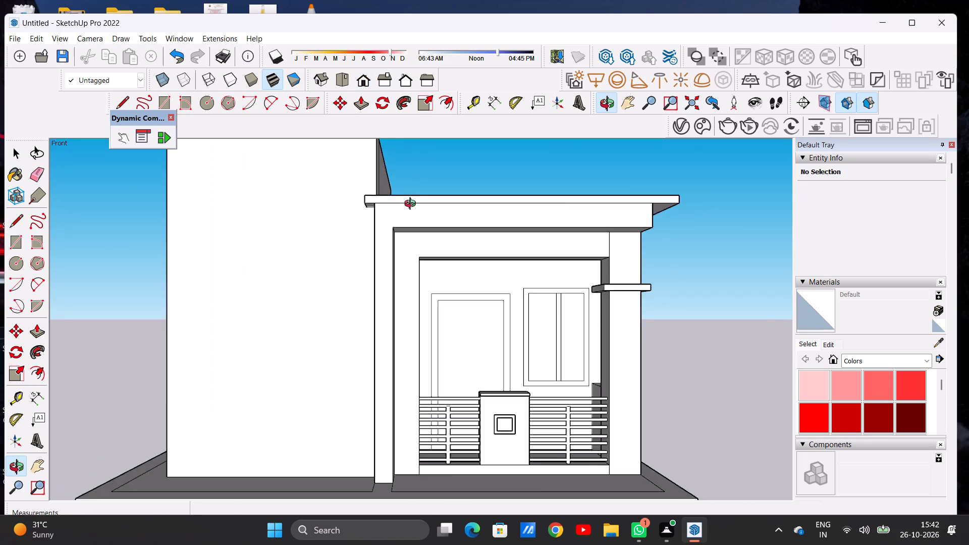
{"action": "scroll", "coordinate": [412, 205], "scroll_direction": "up", "scroll_amount": 7}
{"action": "key", "text": "r"}
{"action": "scroll", "coordinate": [385, 212], "scroll_direction": "up", "scroll_amount": 2}
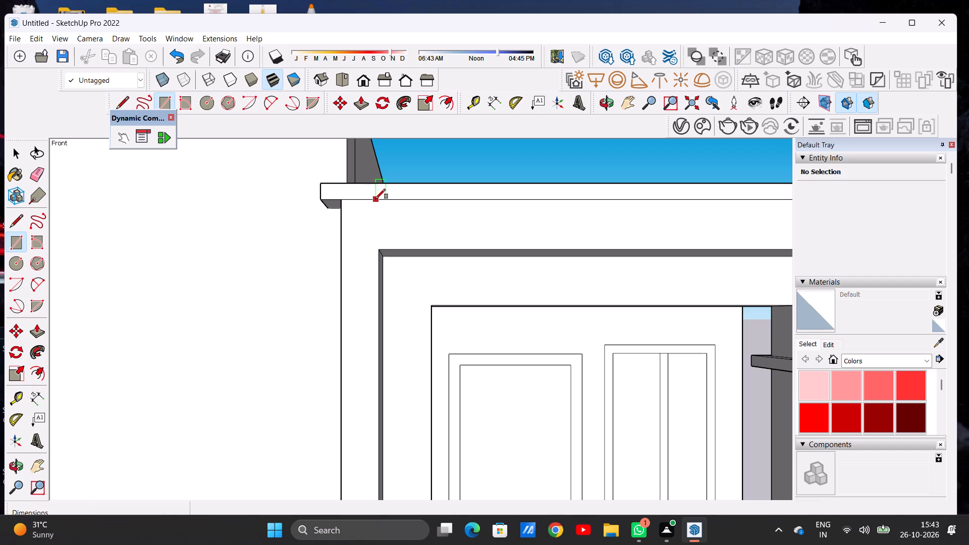
{"action": "left_click", "coordinate": [408, 207]}
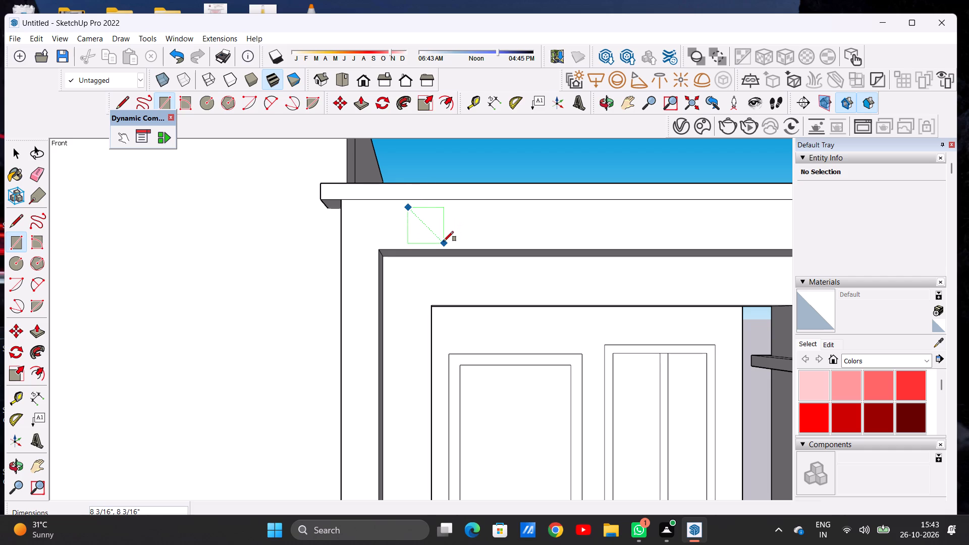
{"action": "left_click", "coordinate": [444, 241]}
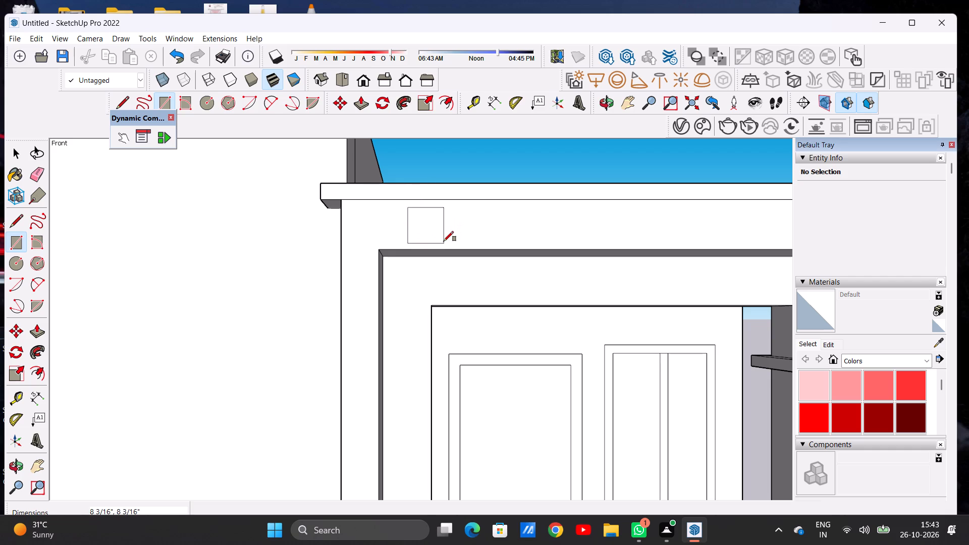
{"action": "key", "text": "space"}
Copy the small square horizontally along the frame band about 8' 2 3/8" toward the corner column.
{"action": "scroll", "coordinate": [356, 237], "scroll_direction": "down", "scroll_amount": 12}
{"action": "scroll", "coordinate": [428, 240], "scroll_direction": "up", "scroll_amount": 5}
{"action": "scroll", "coordinate": [353, 239], "scroll_direction": "up", "scroll_amount": 6}
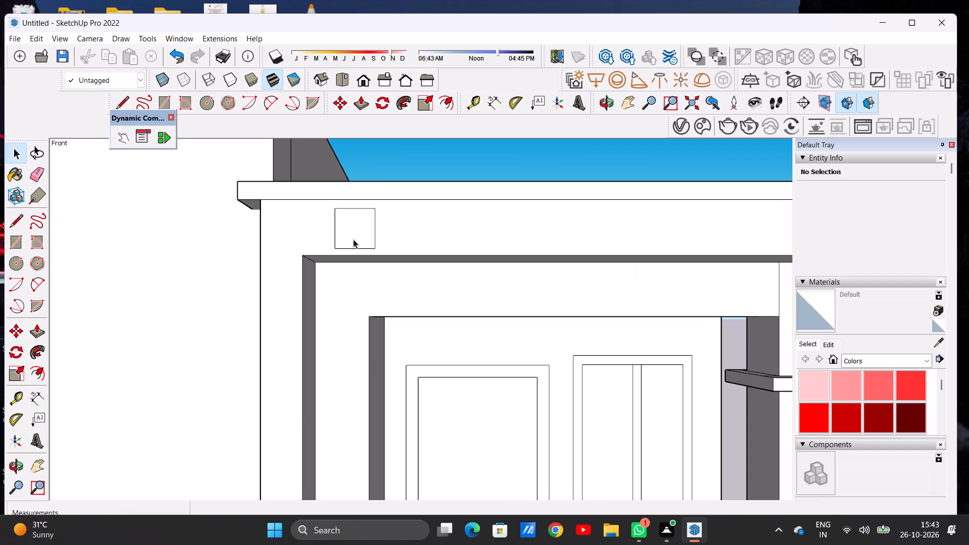
{"action": "double_click", "coordinate": [353, 239]}
{"action": "key", "text": "m"}
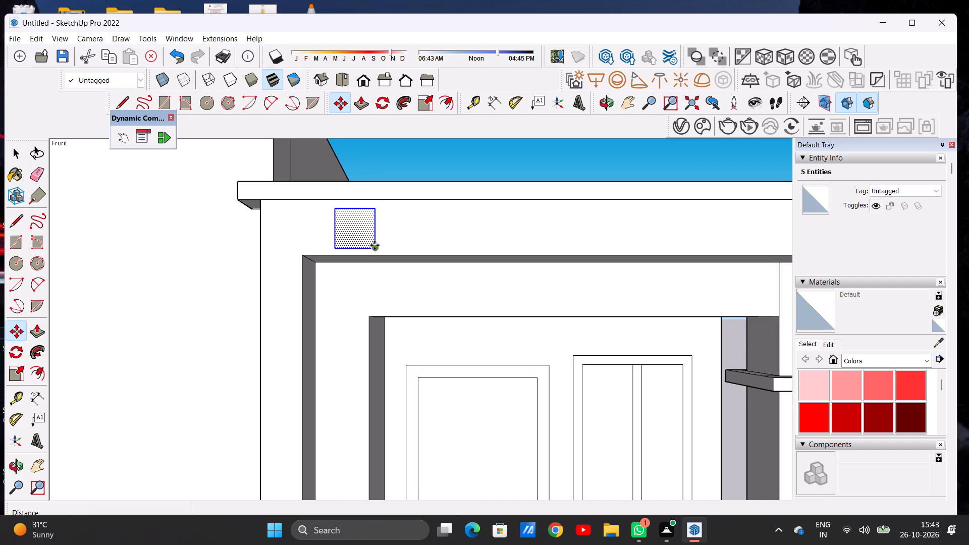
{"action": "left_click", "coordinate": [374, 245]}
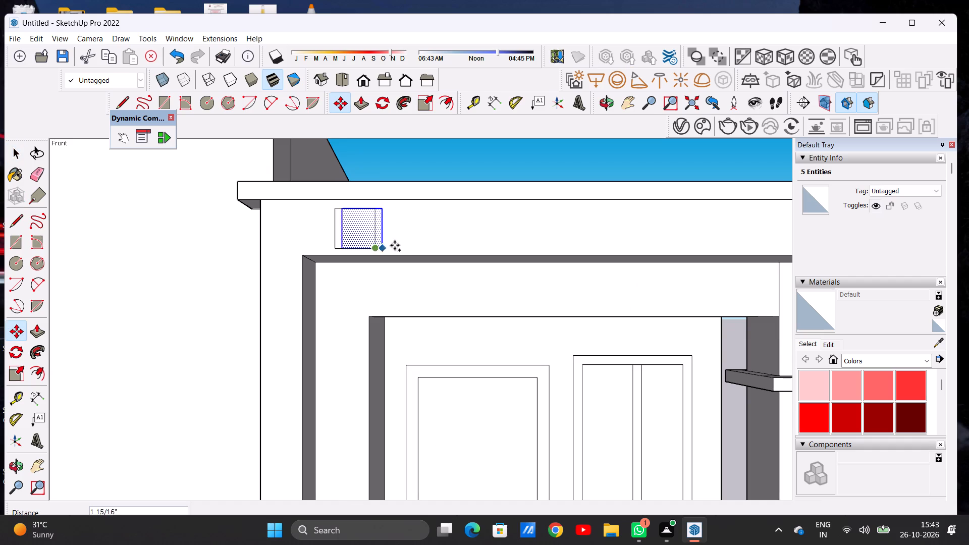
{"action": "scroll", "coordinate": [368, 243], "scroll_direction": "down", "scroll_amount": 15}
{"action": "scroll", "coordinate": [488, 240], "scroll_direction": "up", "scroll_amount": 5}
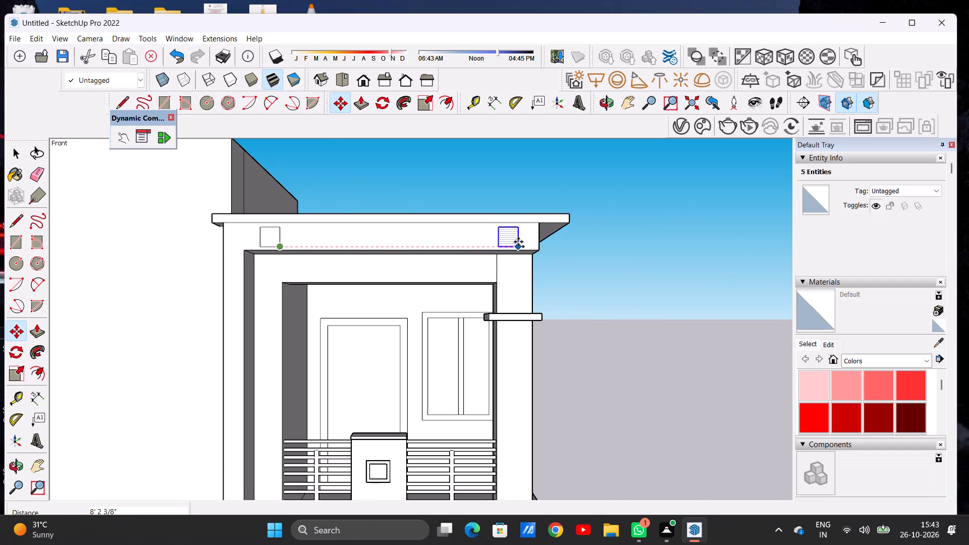
{"action": "left_click", "coordinate": [518, 242]}
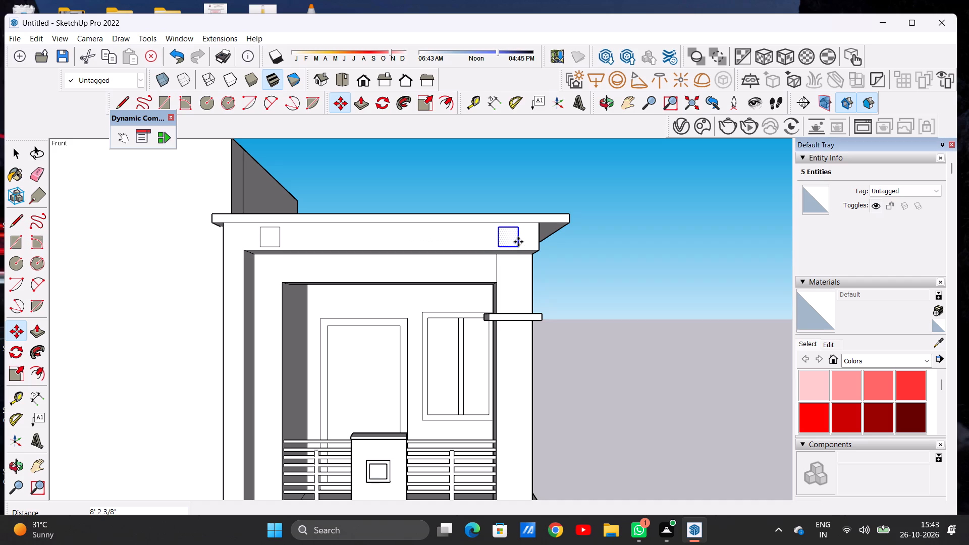
Copy the small square four more times along the frame band, filling the gap between the two end squares at roughly even spacing.
{"action": "left_click", "coordinate": [518, 242]}
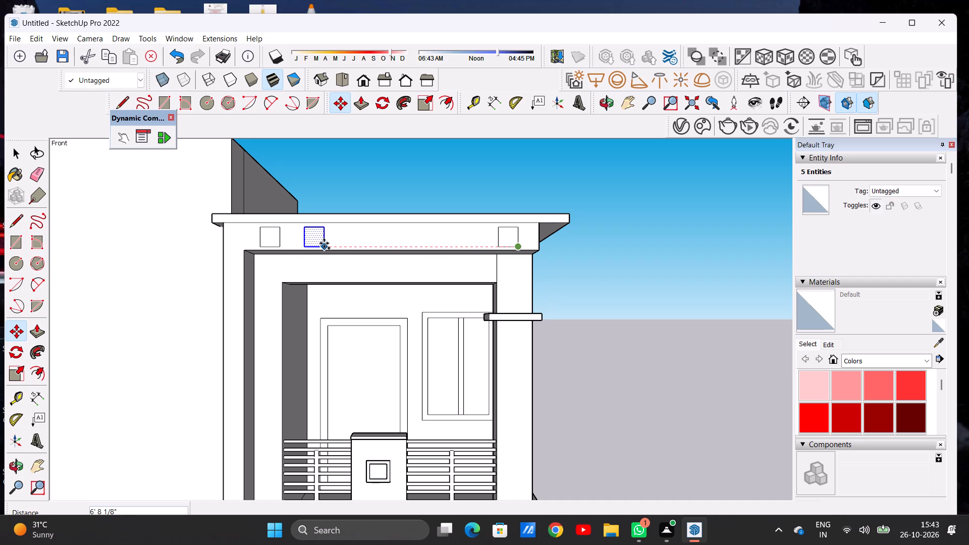
{"action": "left_click", "coordinate": [324, 243]}
{"action": "left_click", "coordinate": [324, 243]}
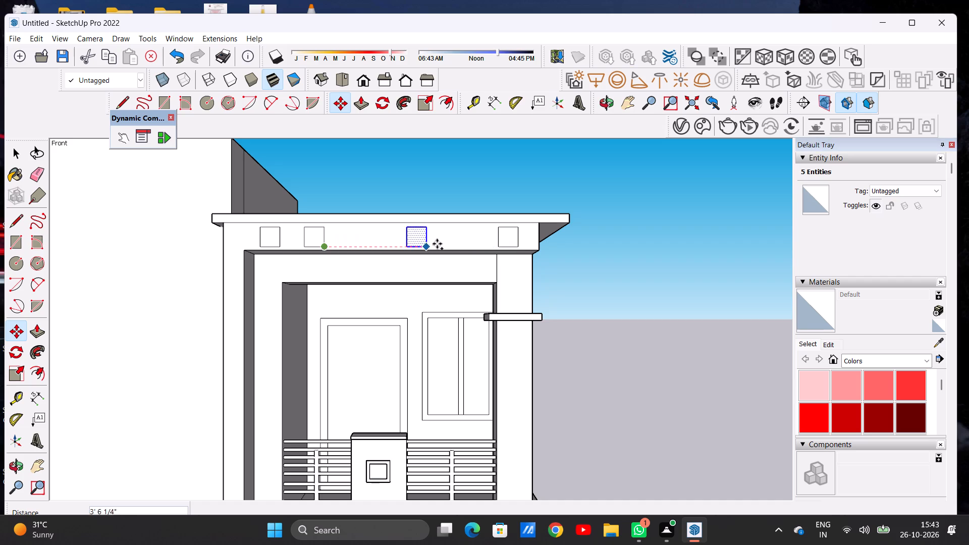
{"action": "left_click", "coordinate": [470, 243]}
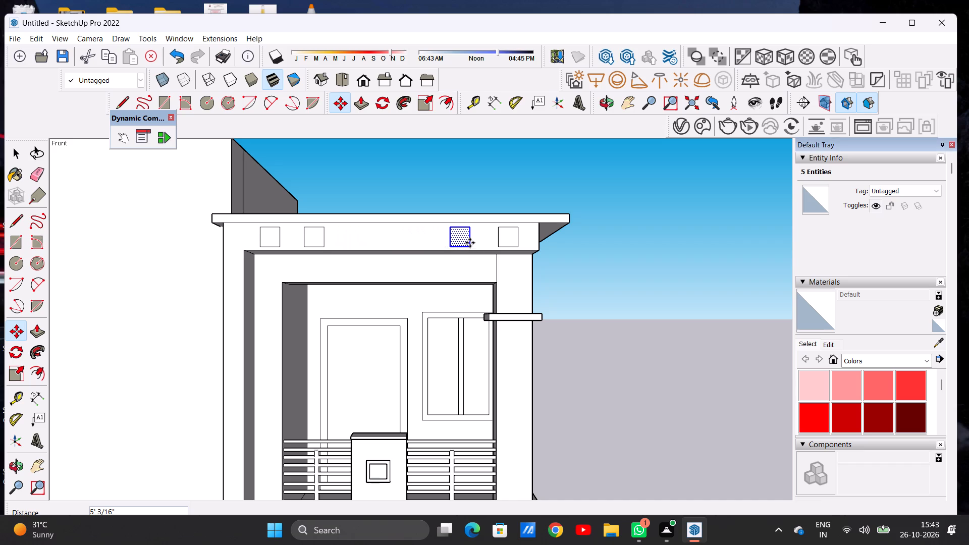
{"action": "left_click", "coordinate": [470, 243]}
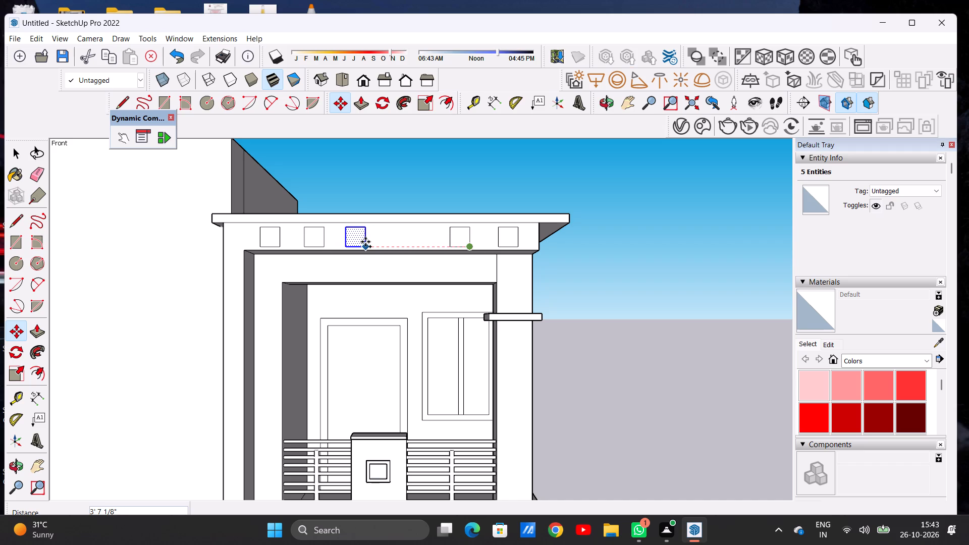
{"action": "left_click", "coordinate": [367, 242]}
{"action": "left_click", "coordinate": [367, 242]}
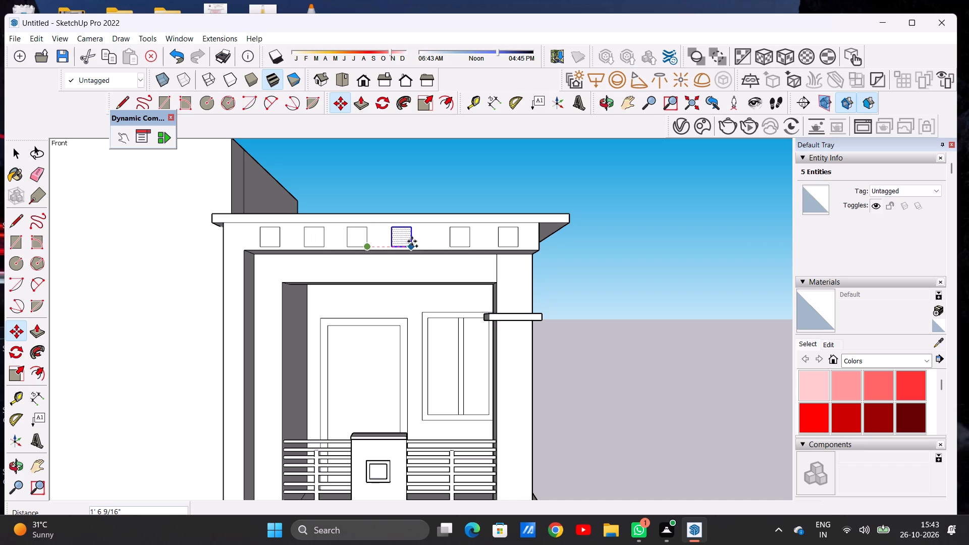
{"action": "left_click", "coordinate": [415, 241]}
{"action": "key", "text": "space"}
{"action": "left_click", "coordinate": [438, 167]}
Pull the small square nearest the tall block outward about 4 7/16" from the frame band.
{"action": "scroll", "coordinate": [411, 250], "scroll_direction": "down", "scroll_amount": 6}
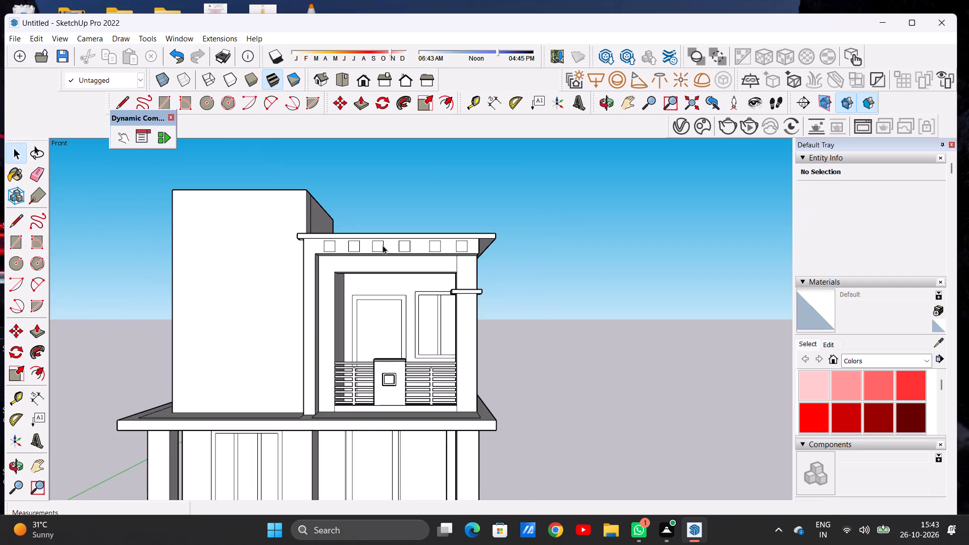
{"action": "scroll", "coordinate": [374, 239], "scroll_direction": "up", "scroll_amount": 6}
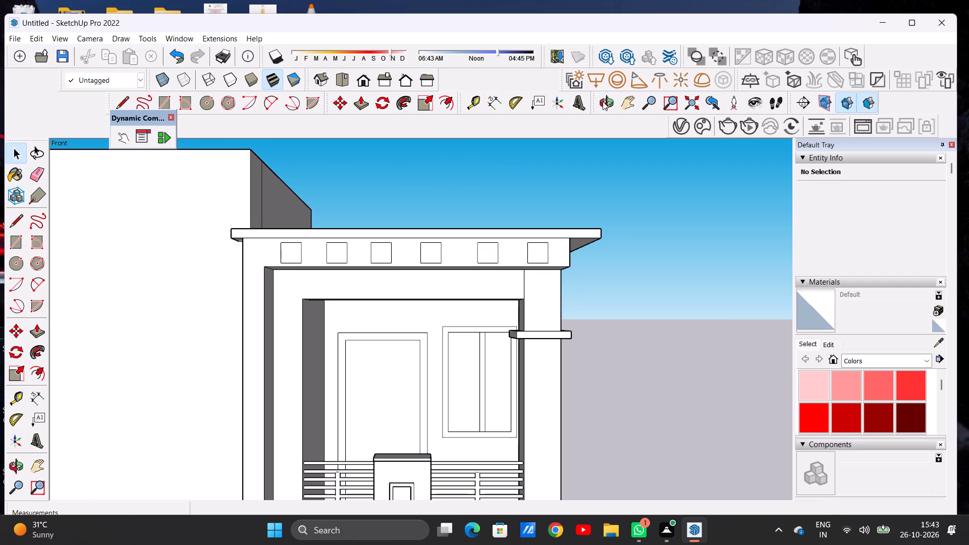
{"action": "left_click", "coordinate": [603, 101]}
{"action": "left_click_drag", "start_coordinate": [257, 300], "coordinate": [442, 376]}
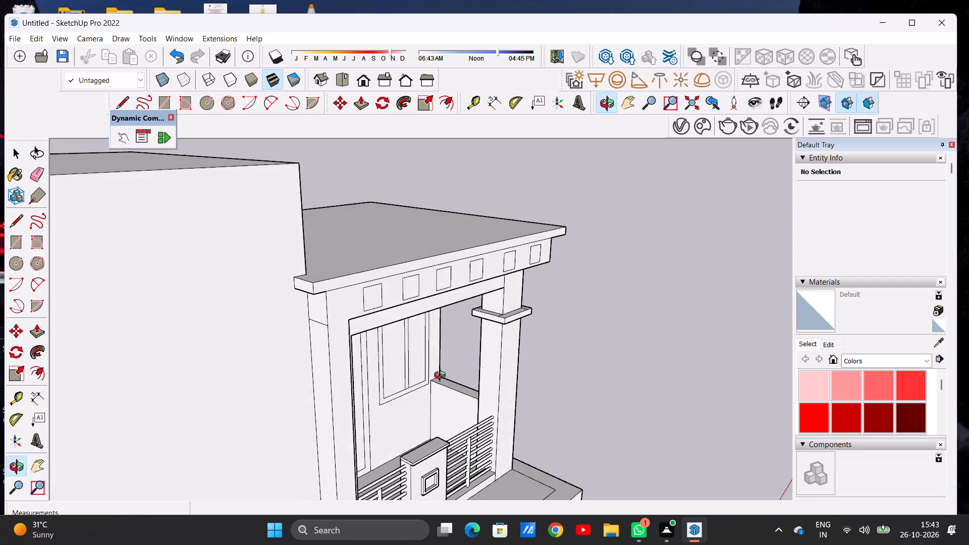
{"action": "left_click_drag", "start_coordinate": [442, 376], "coordinate": [440, 378]}
{"action": "scroll", "coordinate": [385, 307], "scroll_direction": "up", "scroll_amount": 5}
{"action": "key", "text": "p"}
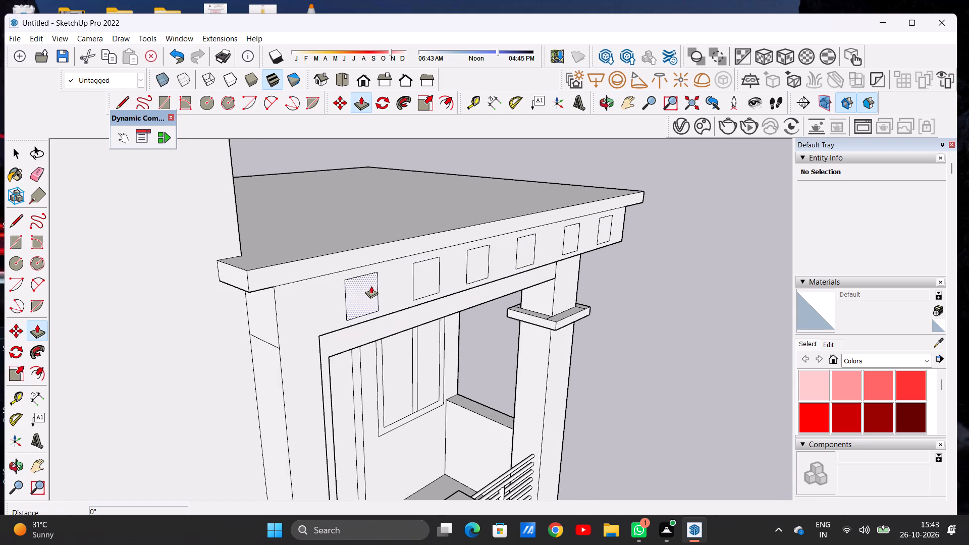
{"action": "left_click", "coordinate": [366, 286]}
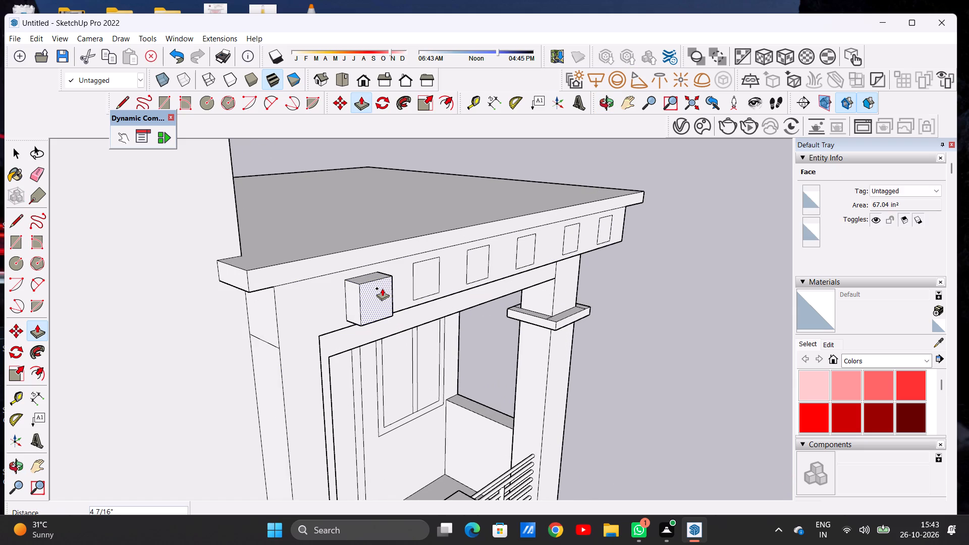
{"action": "left_click", "coordinate": [382, 288]}
Pull the second, third and fourth small squares from the tall block outward 4 7/16", matching the first projecting block.
{"action": "left_click", "coordinate": [422, 279]}
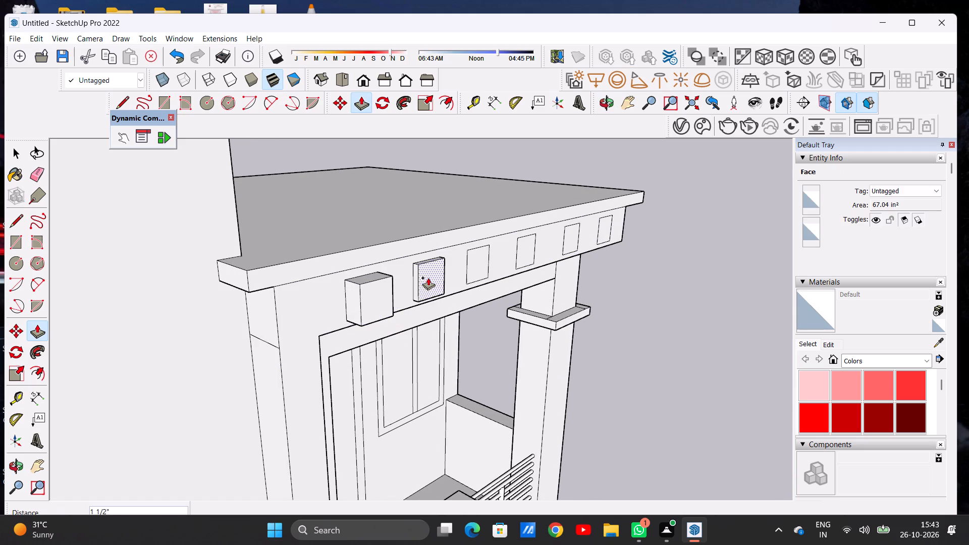
{"action": "left_click", "coordinate": [396, 311]}
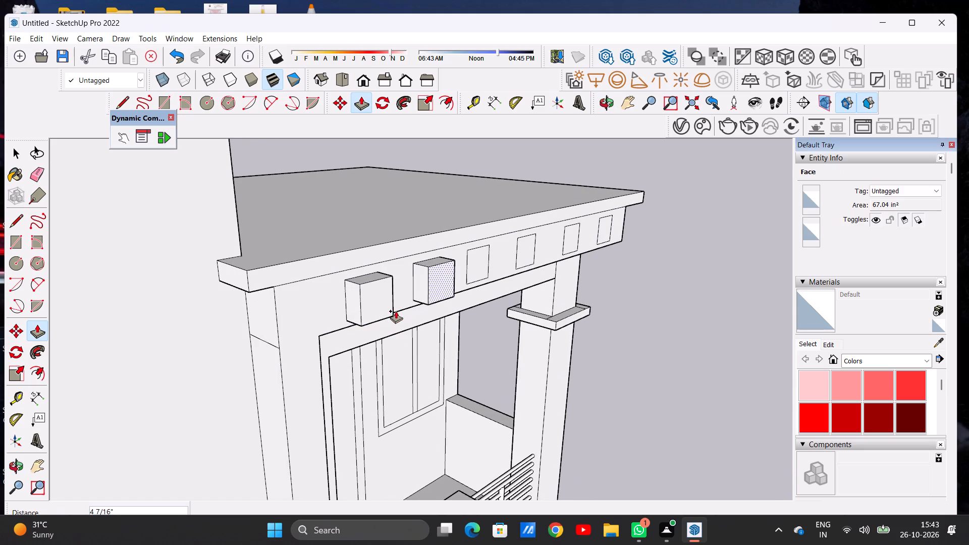
{"action": "scroll", "coordinate": [354, 321], "scroll_direction": "down", "scroll_amount": 6}
{"action": "scroll", "coordinate": [437, 275], "scroll_direction": "up", "scroll_amount": 16}
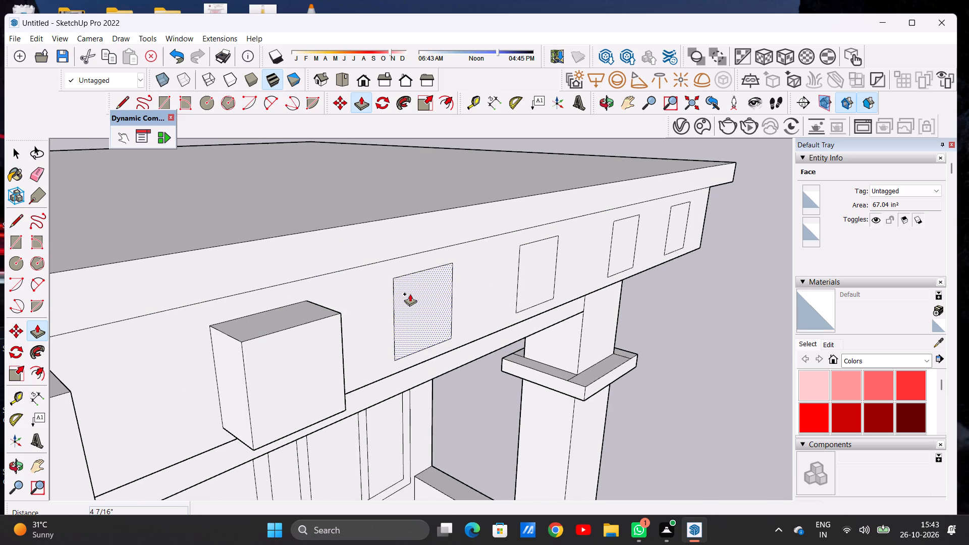
{"action": "left_click", "coordinate": [410, 294]}
{"action": "left_click", "coordinate": [340, 320]}
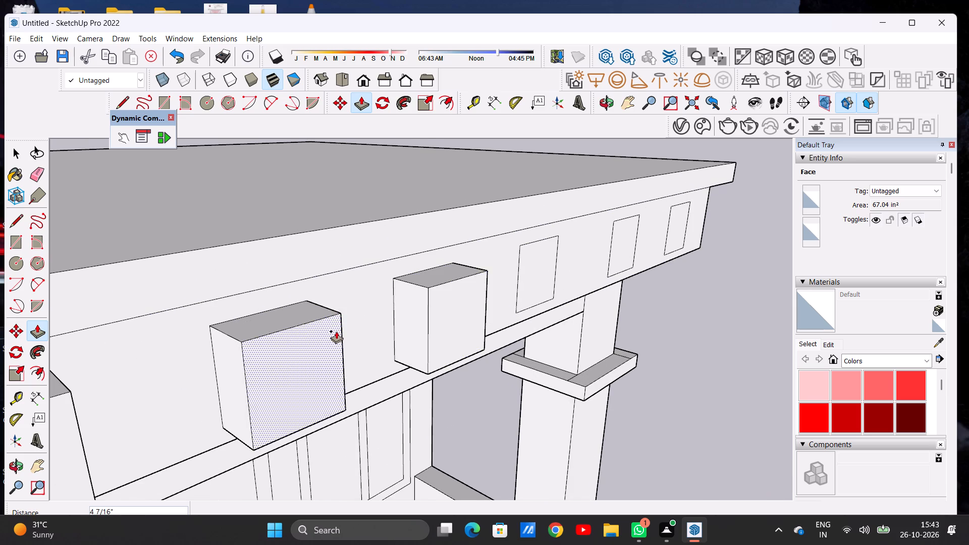
{"action": "scroll", "coordinate": [337, 331], "scroll_direction": "down", "scroll_amount": 13}
{"action": "scroll", "coordinate": [421, 296], "scroll_direction": "up", "scroll_amount": 11}
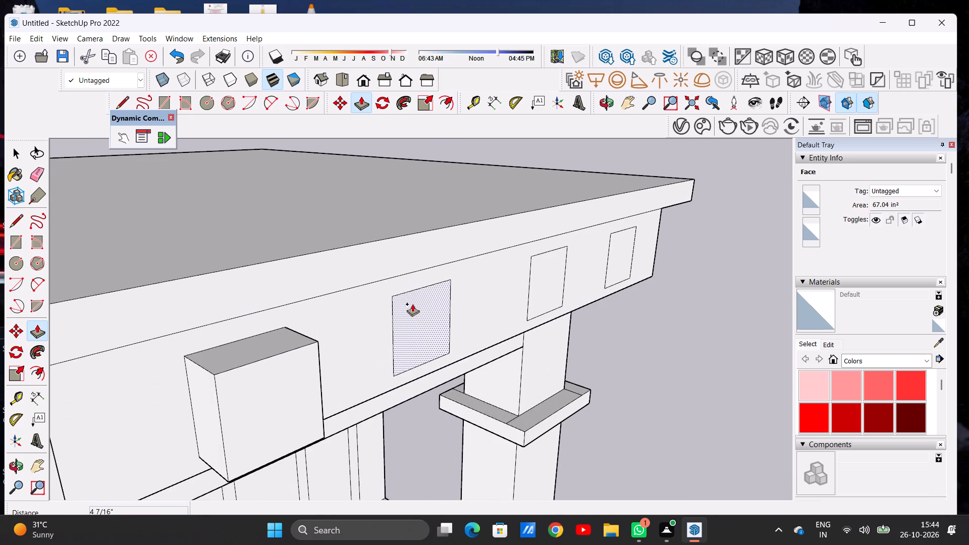
{"action": "left_click", "coordinate": [412, 304]}
{"action": "left_click", "coordinate": [320, 342]}
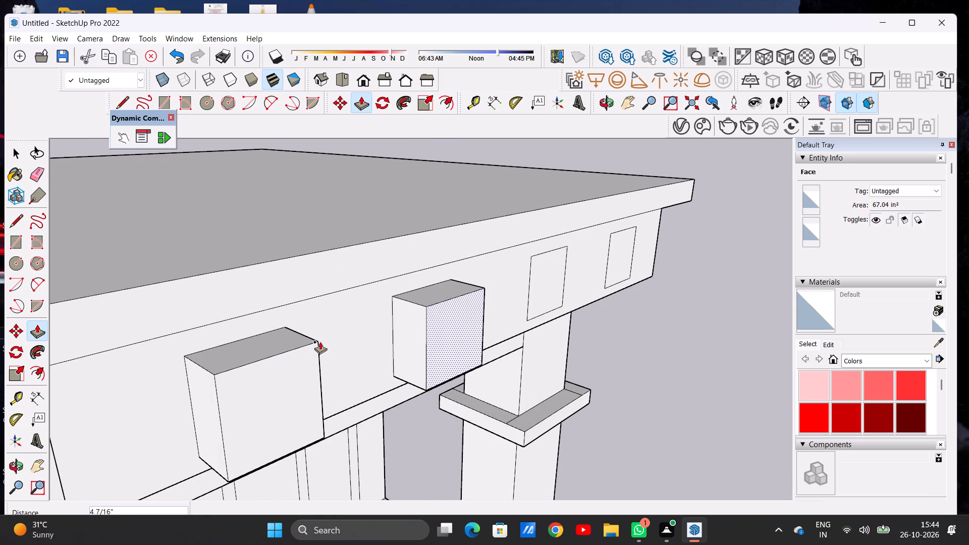
Pull the last two small squares nearest the corner column outward 4 7/16", level with the other projecting blocks.
{"action": "scroll", "coordinate": [320, 342], "scroll_direction": "down", "scroll_amount": 15}
{"action": "scroll", "coordinate": [374, 322], "scroll_direction": "up", "scroll_amount": 8}
{"action": "left_click", "coordinate": [444, 307]}
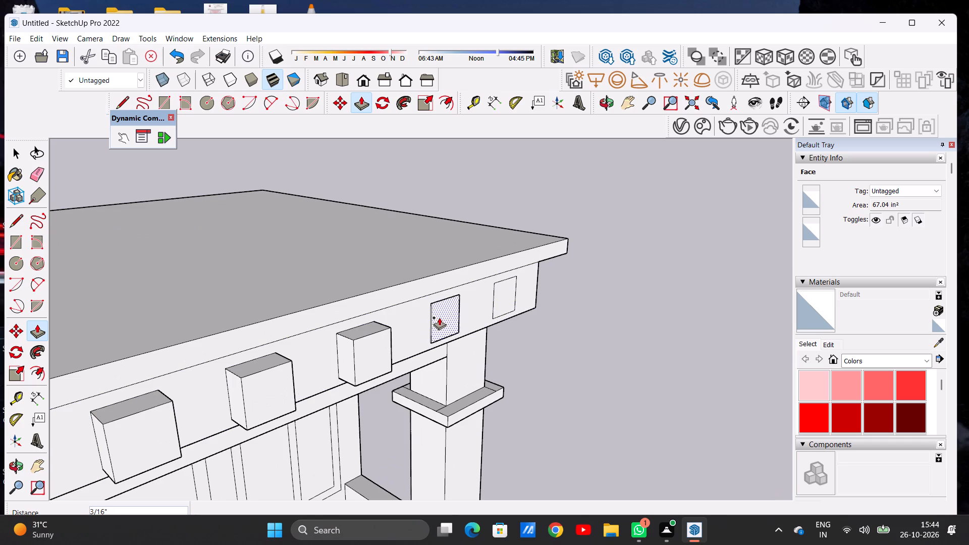
{"action": "left_click", "coordinate": [385, 329]}
{"action": "scroll", "coordinate": [380, 336], "scroll_direction": "down", "scroll_amount": 13}
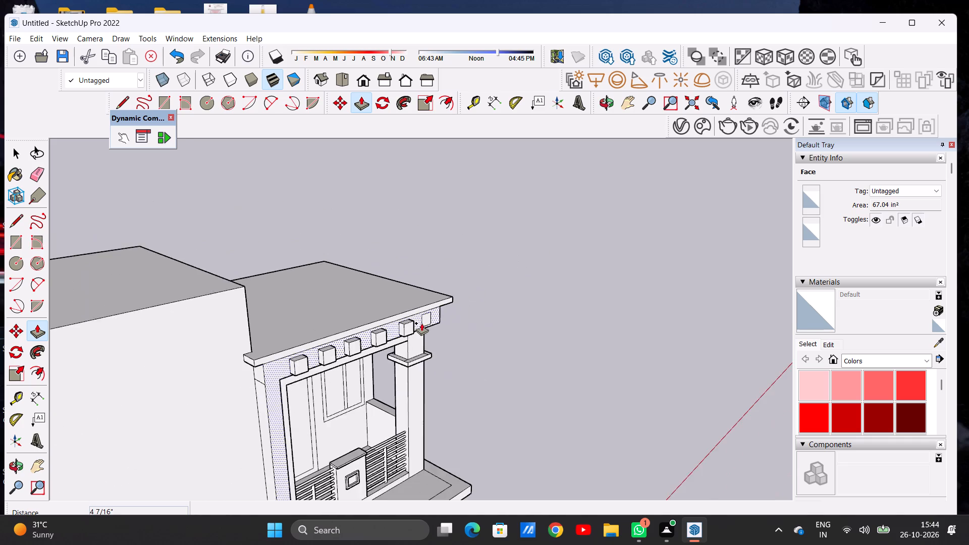
{"action": "scroll", "coordinate": [427, 319], "scroll_direction": "up", "scroll_amount": 13}
{"action": "left_click", "coordinate": [420, 313]}
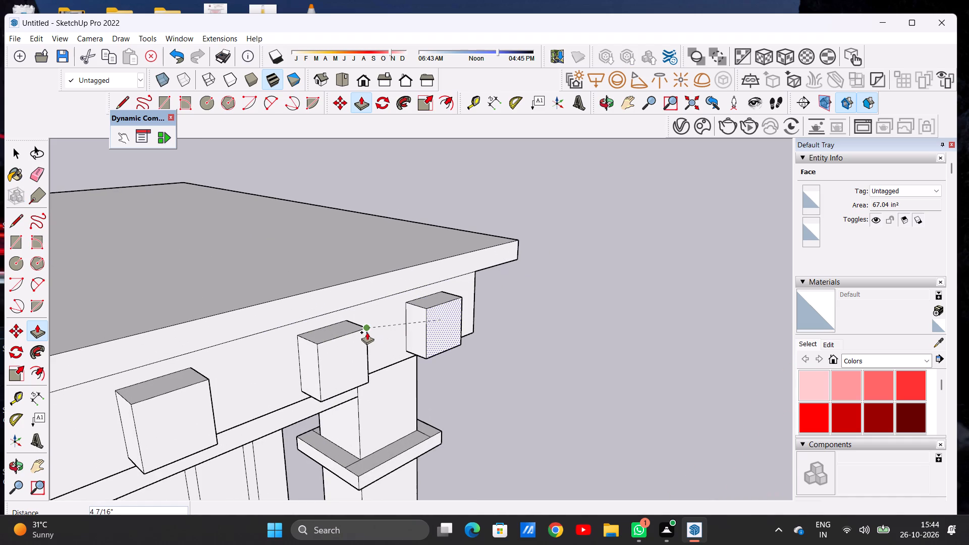
{"action": "left_click", "coordinate": [367, 332]}
{"action": "key", "text": "space"}
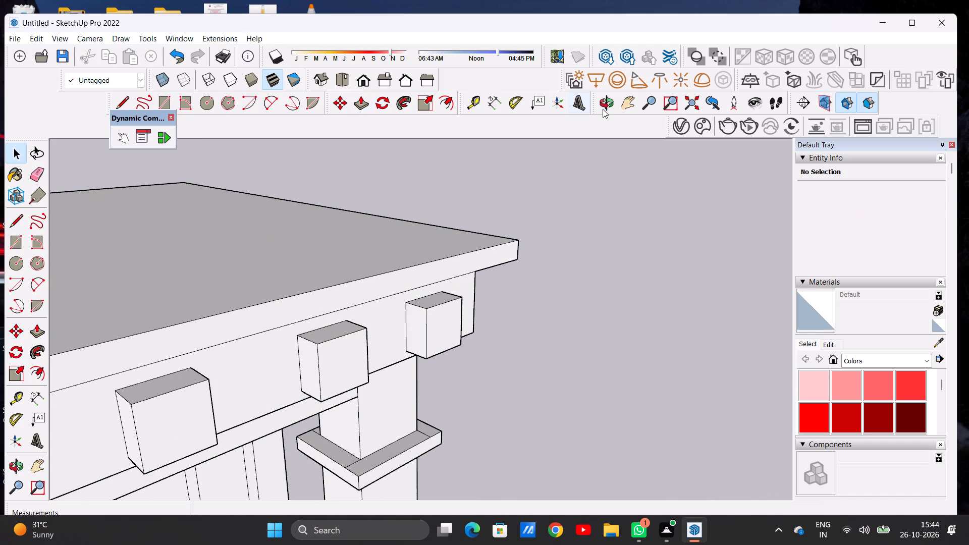
Examine the row of projecting blocks under the roof overhang and the whole villa from several angles.
{"action": "left_click", "coordinate": [603, 109]}
{"action": "scroll", "coordinate": [479, 295], "scroll_direction": "down", "scroll_amount": 9}
{"action": "left_click_drag", "start_coordinate": [464, 316], "coordinate": [338, 265]}
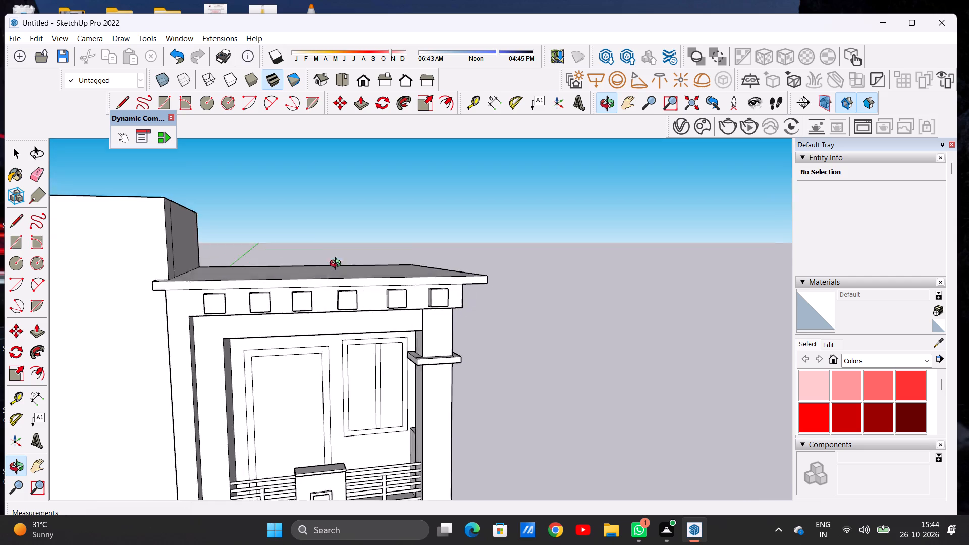
{"action": "left_click_drag", "start_coordinate": [338, 265], "coordinate": [333, 262]}
{"action": "scroll", "coordinate": [420, 280], "scroll_direction": "down", "scroll_amount": 12}
{"action": "left_click_drag", "start_coordinate": [455, 310], "coordinate": [404, 280]}
{"action": "scroll", "coordinate": [395, 300], "scroll_direction": "up", "scroll_amount": 2}
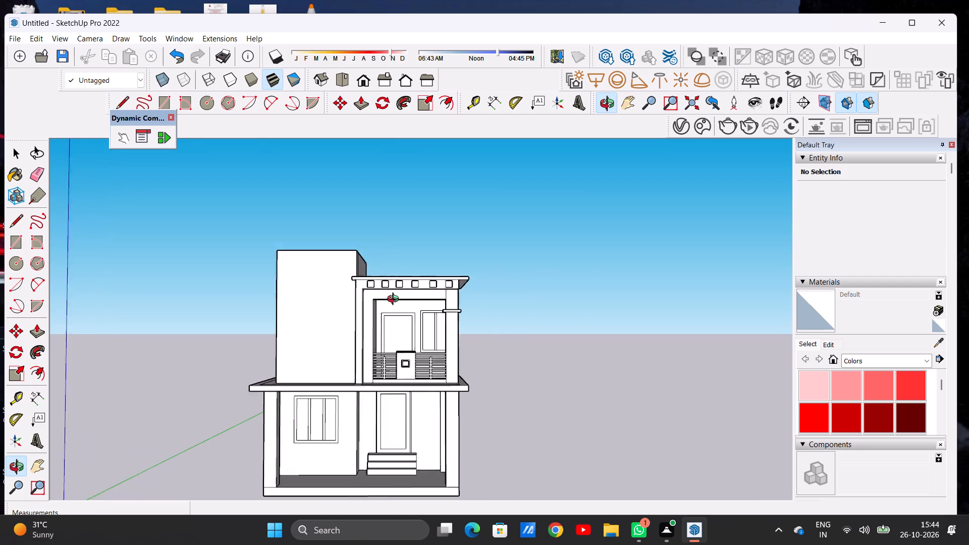
{"action": "scroll", "coordinate": [395, 300], "scroll_direction": "up", "scroll_amount": 9}
{"action": "left_click_drag", "start_coordinate": [478, 294], "coordinate": [378, 350]}
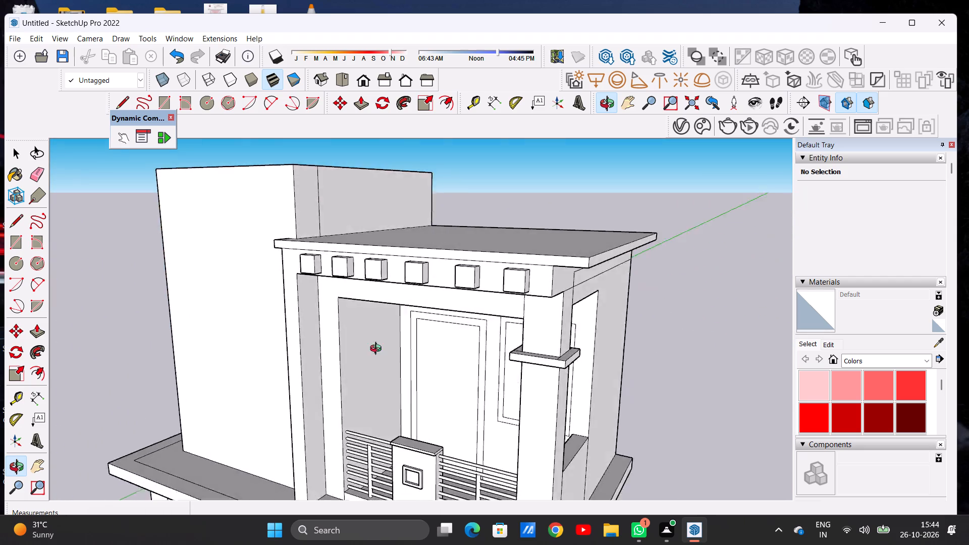
{"action": "left_click_drag", "start_coordinate": [378, 350], "coordinate": [465, 330]}
{"action": "scroll", "coordinate": [483, 259], "scroll_direction": "down", "scroll_amount": 4}
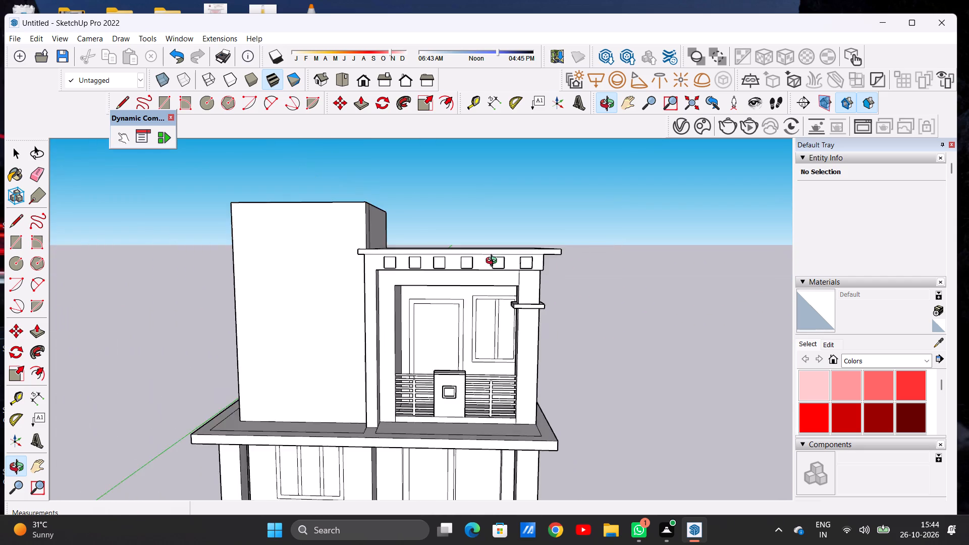
{"action": "scroll", "coordinate": [494, 262], "scroll_direction": "down", "scroll_amount": 9}
{"action": "scroll", "coordinate": [425, 292], "scroll_direction": "up", "scroll_amount": 4}
{"action": "scroll", "coordinate": [528, 286], "scroll_direction": "down", "scroll_amount": 6}
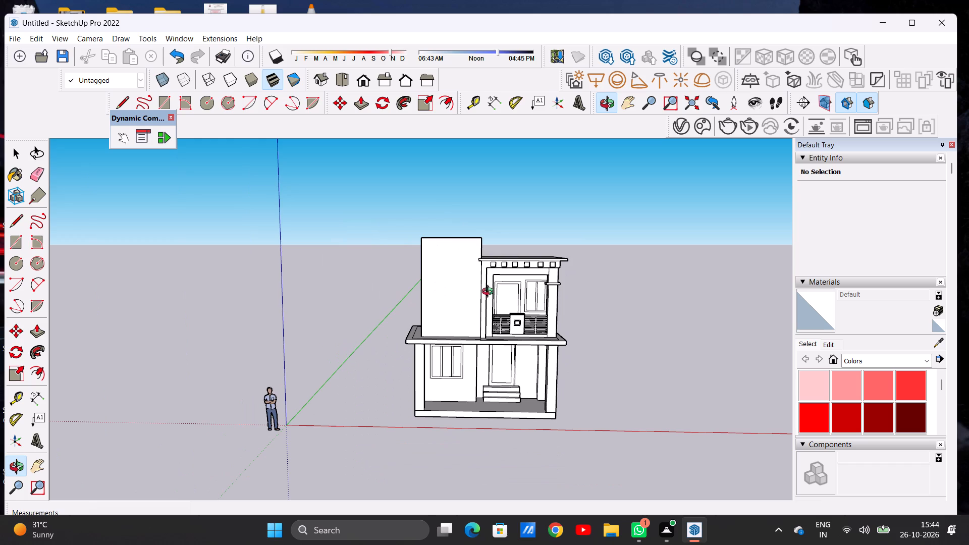
{"action": "scroll", "coordinate": [478, 247], "scroll_direction": "up", "scroll_amount": 6}
{"action": "scroll", "coordinate": [450, 281], "scroll_direction": "down", "scroll_amount": 6}
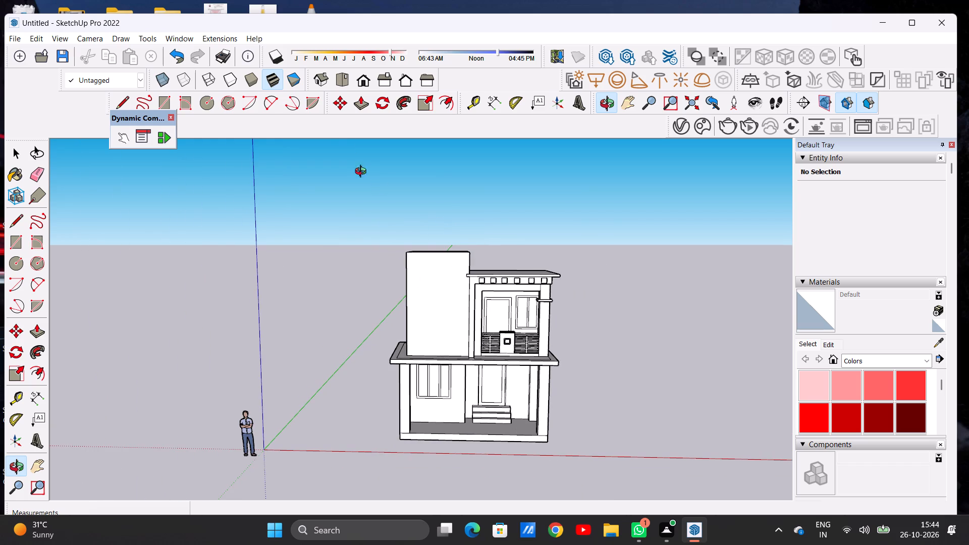
In front view, examine the upper-floor elevation, comparing the plain tall block with the detailed balcony frame.
{"action": "left_click", "coordinate": [366, 85]}
{"action": "scroll", "coordinate": [472, 210], "scroll_direction": "up", "scroll_amount": 4}
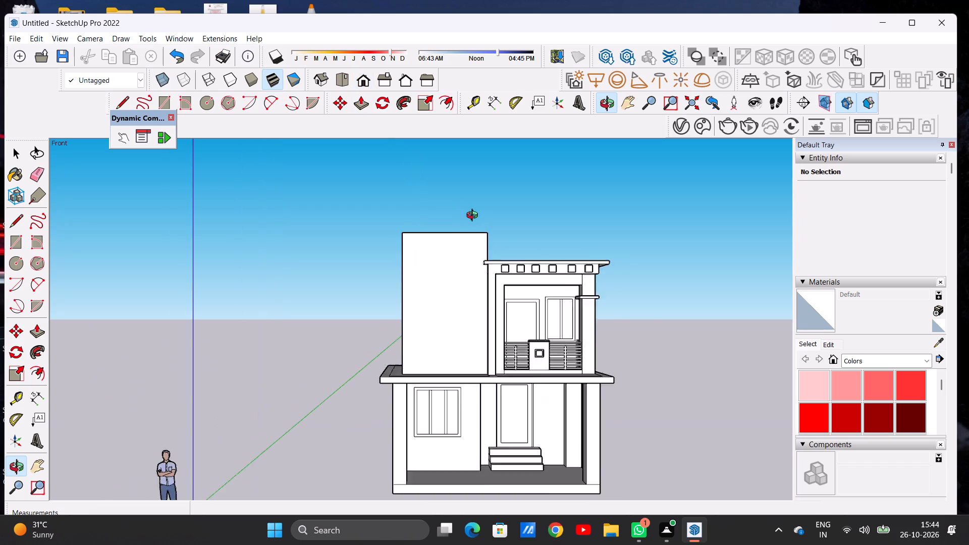
{"action": "scroll", "coordinate": [474, 216], "scroll_direction": "up", "scroll_amount": 4}
{"action": "key", "text": "space"}
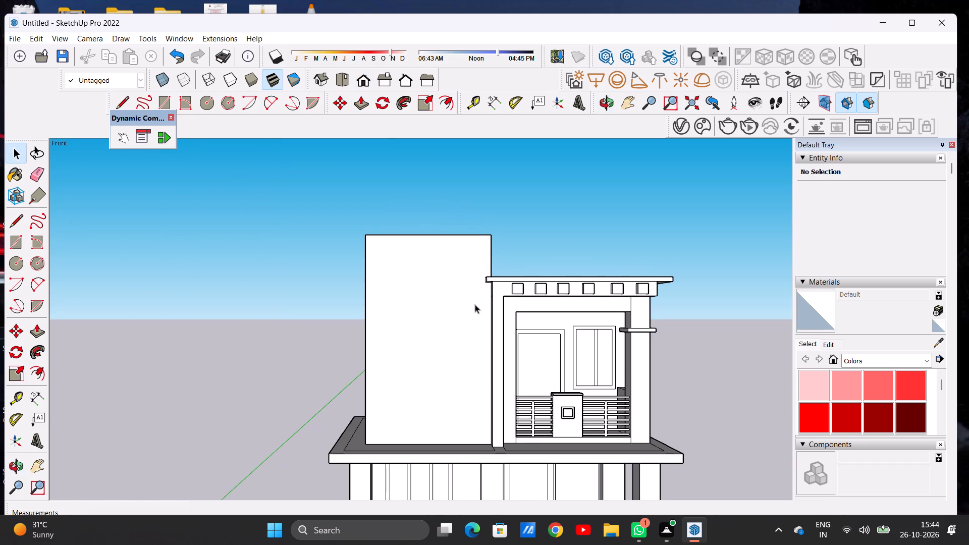
{"action": "scroll", "coordinate": [401, 267], "scroll_direction": "down", "scroll_amount": 4}
{"action": "scroll", "coordinate": [445, 329], "scroll_direction": "up", "scroll_amount": 3}
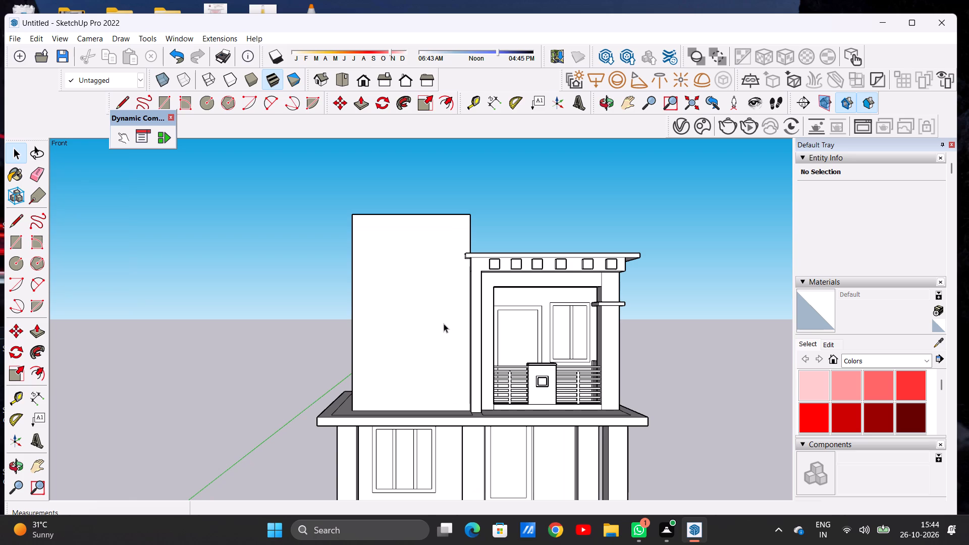
{"action": "scroll", "coordinate": [455, 238], "scroll_direction": "up", "scroll_amount": 2}
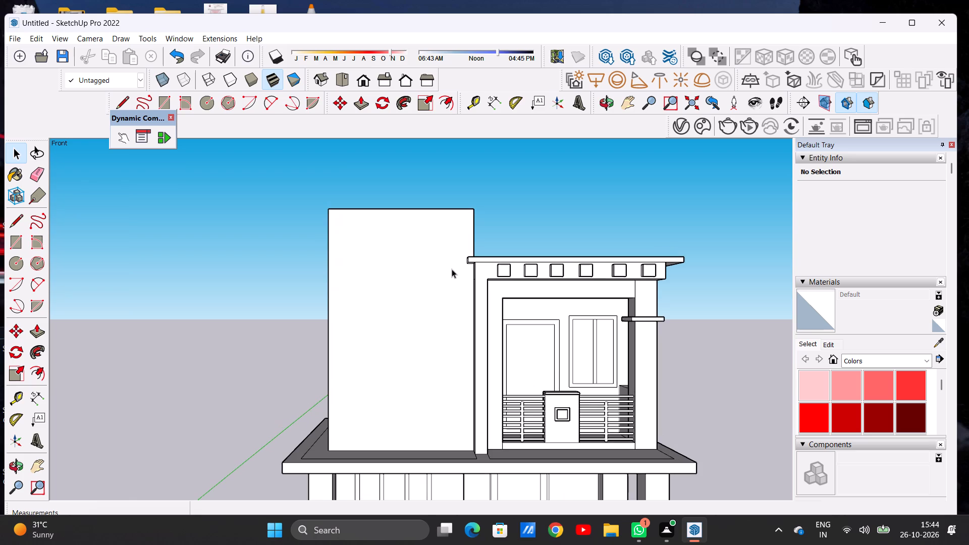
{"action": "scroll", "coordinate": [461, 277], "scroll_direction": "down", "scroll_amount": 1}
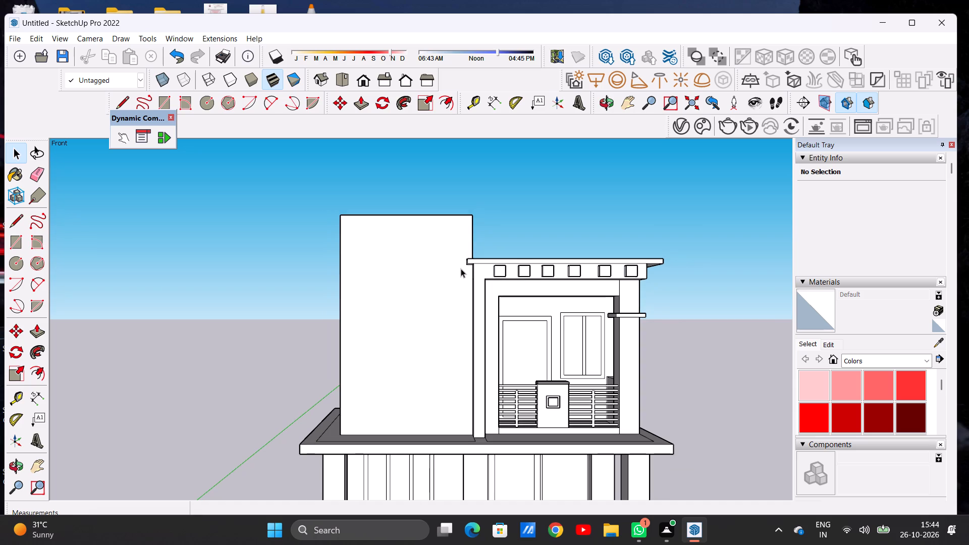
{"action": "scroll", "coordinate": [455, 213], "scroll_direction": "up", "scroll_amount": 1}
{"action": "scroll", "coordinate": [455, 213], "scroll_direction": "down", "scroll_amount": 1}
{"action": "scroll", "coordinate": [455, 213], "scroll_direction": "up", "scroll_amount": 1}
Push/Pull the tall block's top face up 6 7/8", keeping the seam line that marks a band around its top.
{"action": "left_click", "coordinate": [606, 101]}
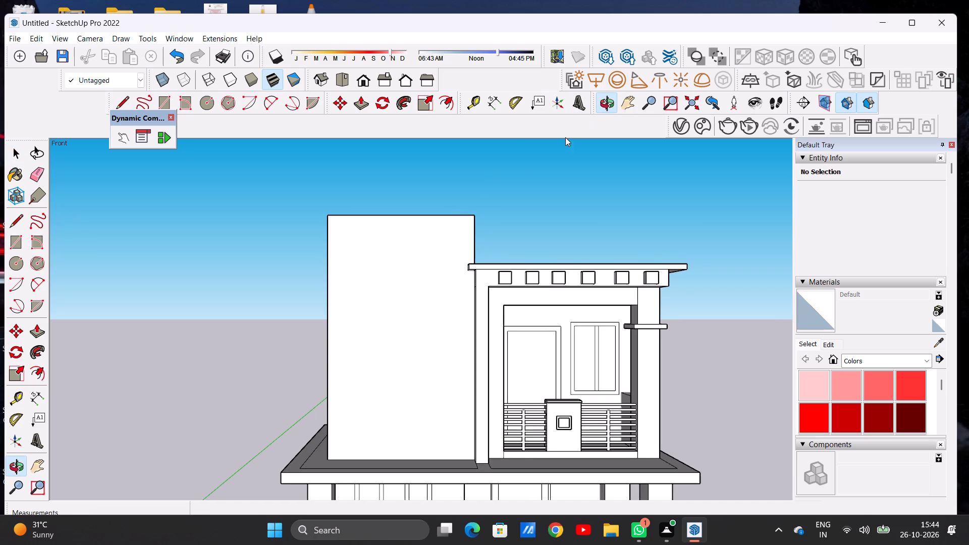
{"action": "left_click_drag", "start_coordinate": [494, 202], "coordinate": [474, 355]}
{"action": "scroll", "coordinate": [467, 235], "scroll_direction": "up", "scroll_amount": 2}
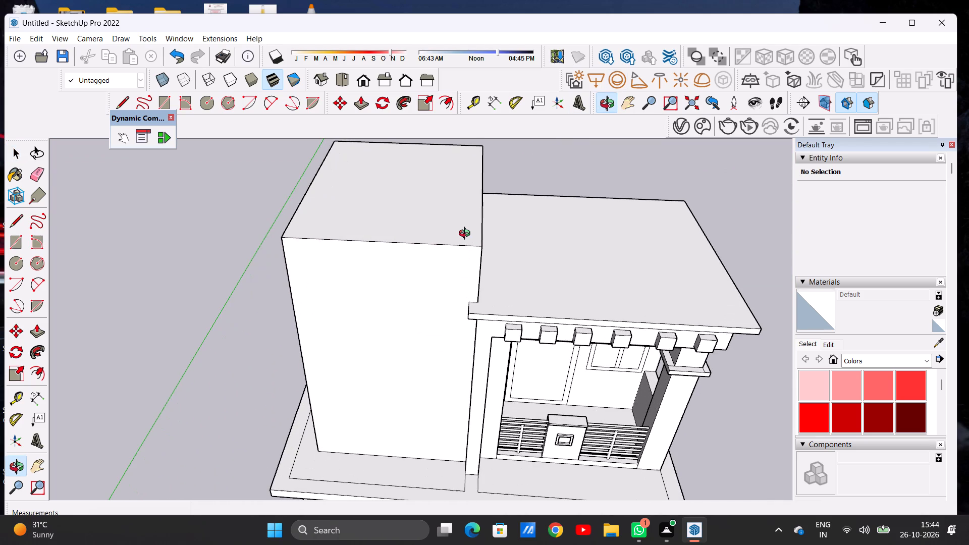
{"action": "key", "text": "p"}
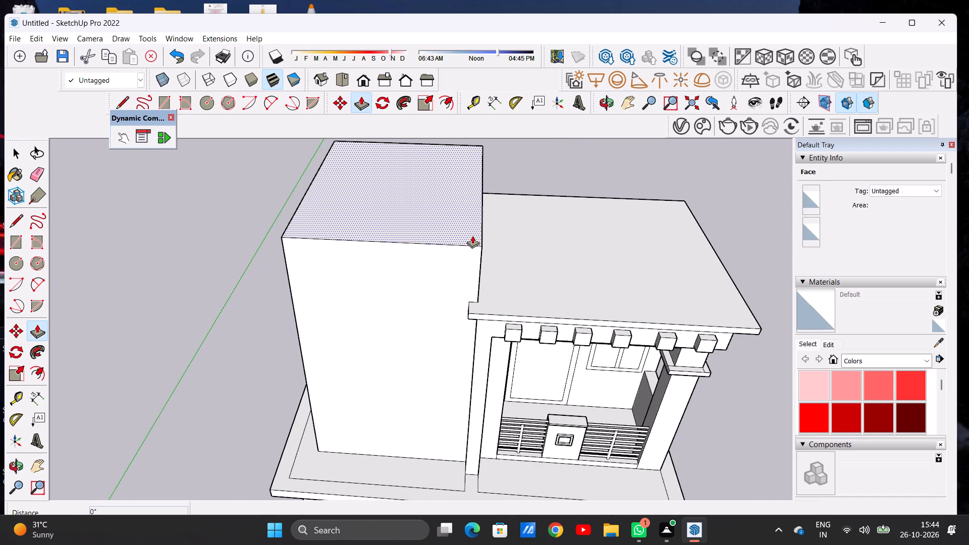
{"action": "left_click", "coordinate": [472, 236]}
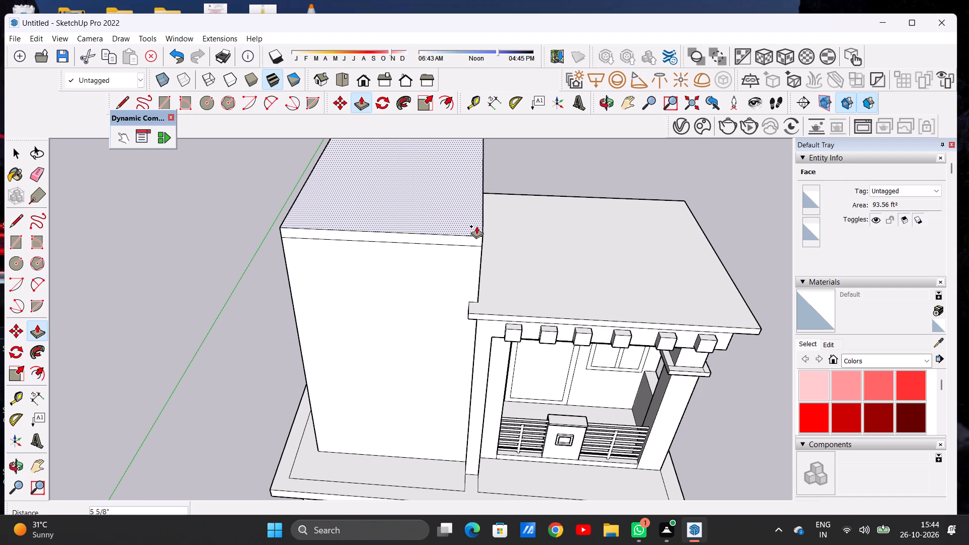
{"action": "left_click", "coordinate": [479, 224]}
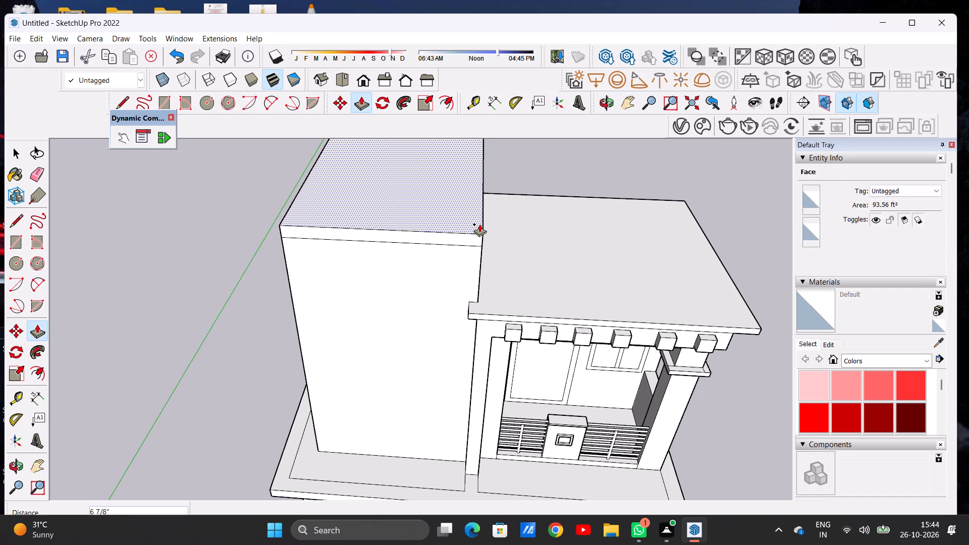
{"action": "key", "text": "space"}
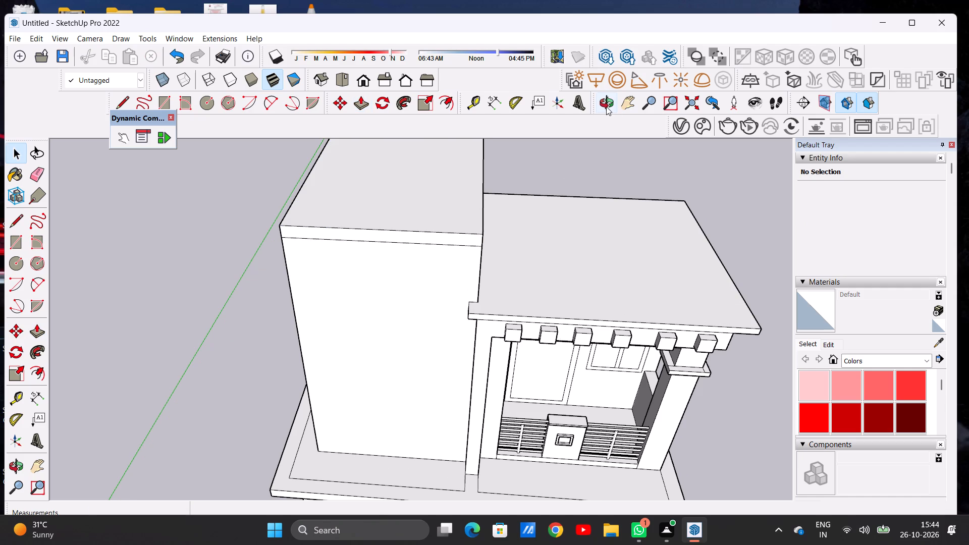
Draw a rectangle about 3' 8 15/16" by 3' 2 7/16" on the tall block's front face, hanging from the top band's lower edge.
{"action": "left_click", "coordinate": [606, 106]}
{"action": "left_click_drag", "start_coordinate": [463, 367], "coordinate": [475, 260]}
{"action": "scroll", "coordinate": [451, 309], "scroll_direction": "down", "scroll_amount": 7}
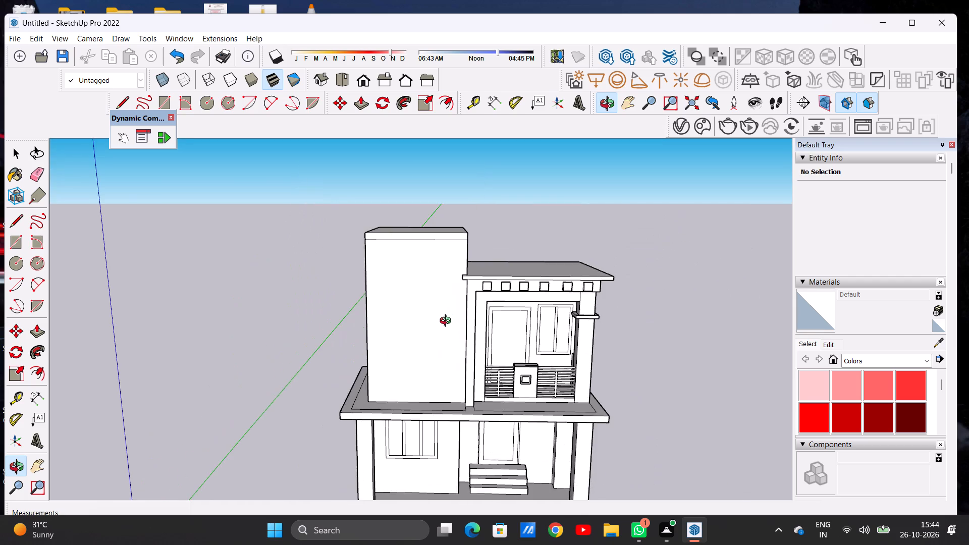
{"action": "left_click_drag", "start_coordinate": [448, 322], "coordinate": [452, 289]}
{"action": "left_click", "coordinate": [451, 279]}
{"action": "scroll", "coordinate": [449, 282], "scroll_direction": "up", "scroll_amount": 2}
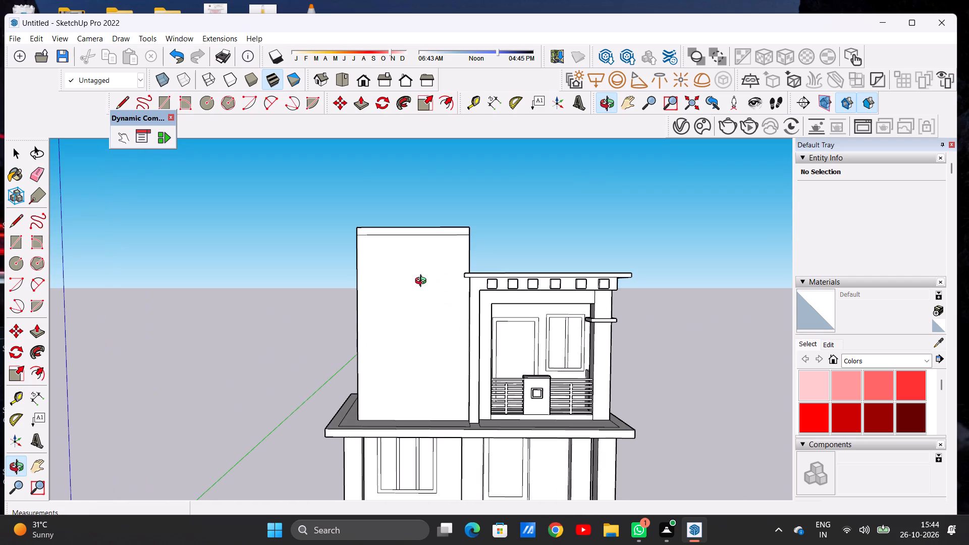
{"action": "scroll", "coordinate": [423, 282], "scroll_direction": "up", "scroll_amount": 1}
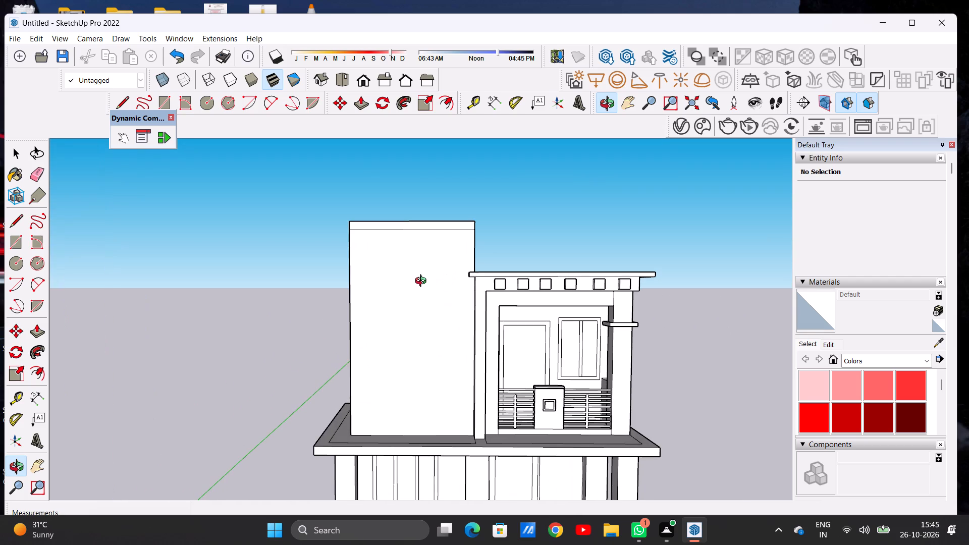
{"action": "key", "text": "r"}
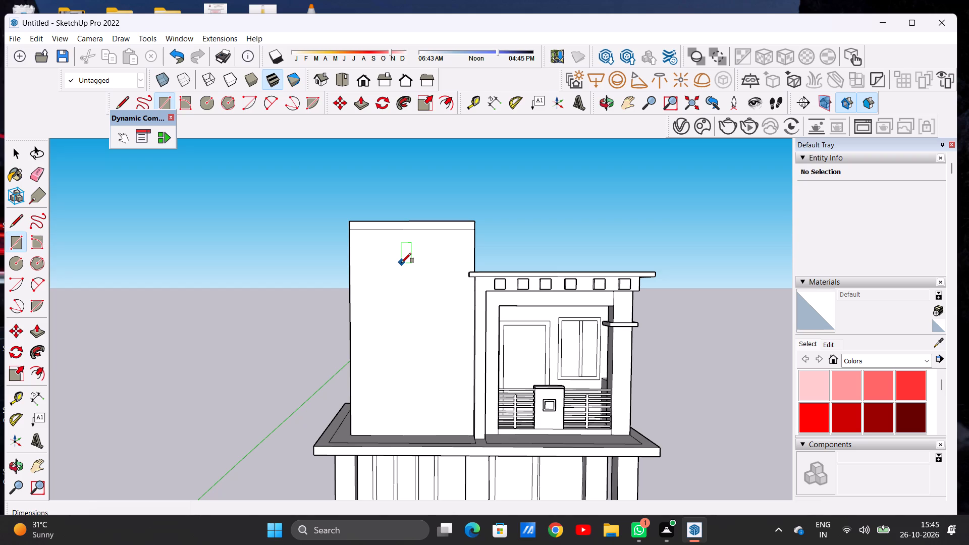
{"action": "left_click", "coordinate": [401, 231]}
{"action": "left_click", "coordinate": [448, 227]}
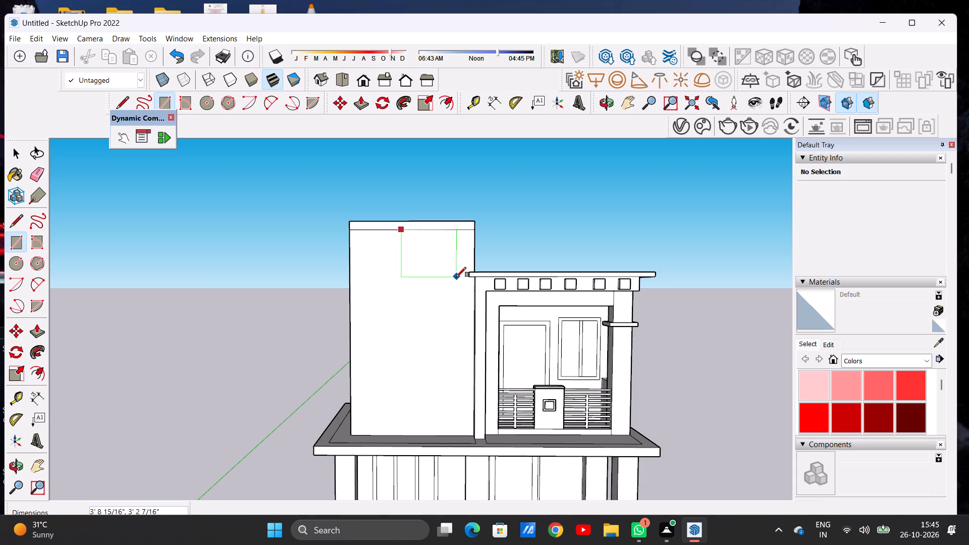
{"action": "left_click", "coordinate": [456, 277]}
{"action": "key", "text": "space"}
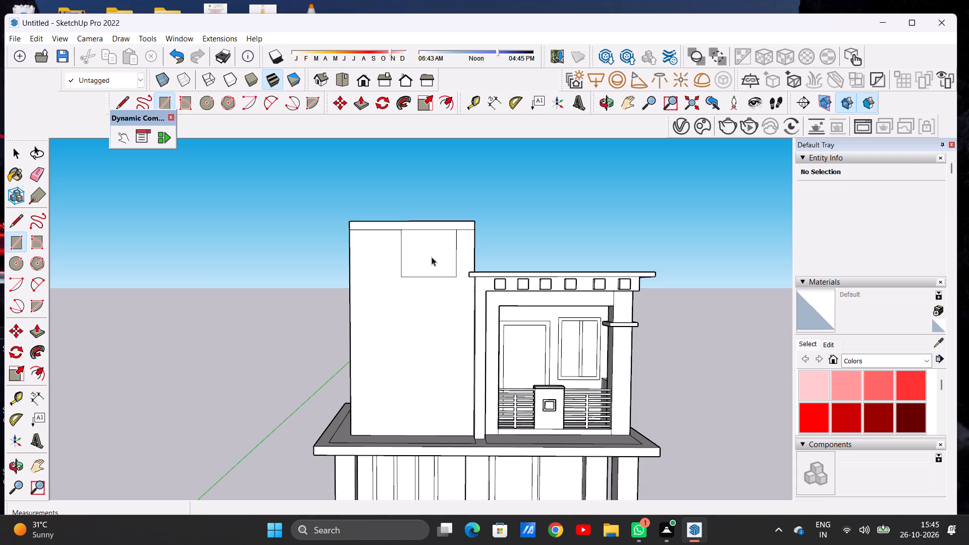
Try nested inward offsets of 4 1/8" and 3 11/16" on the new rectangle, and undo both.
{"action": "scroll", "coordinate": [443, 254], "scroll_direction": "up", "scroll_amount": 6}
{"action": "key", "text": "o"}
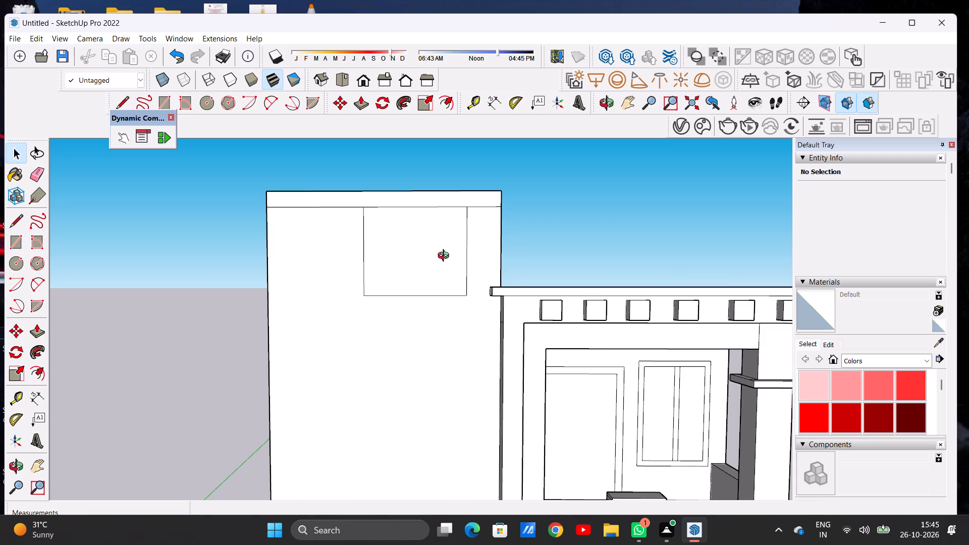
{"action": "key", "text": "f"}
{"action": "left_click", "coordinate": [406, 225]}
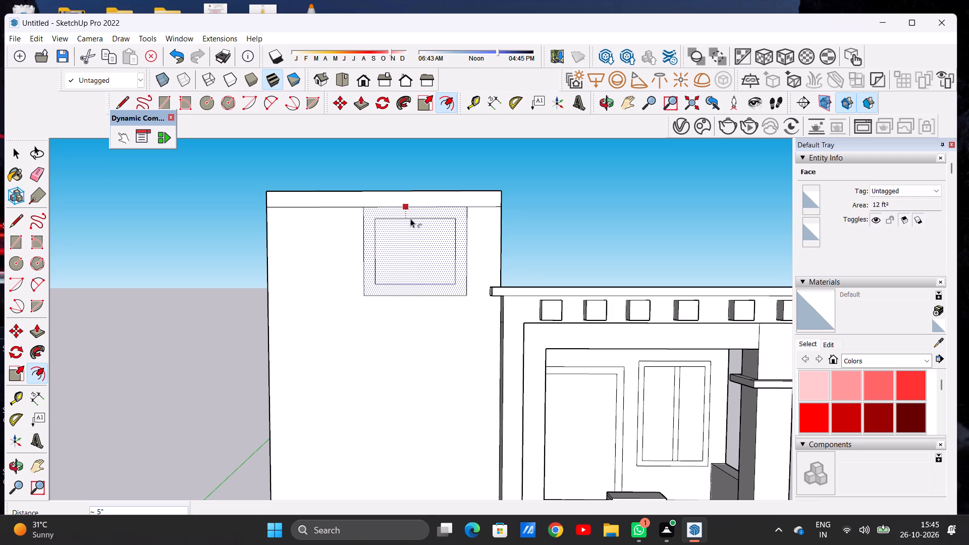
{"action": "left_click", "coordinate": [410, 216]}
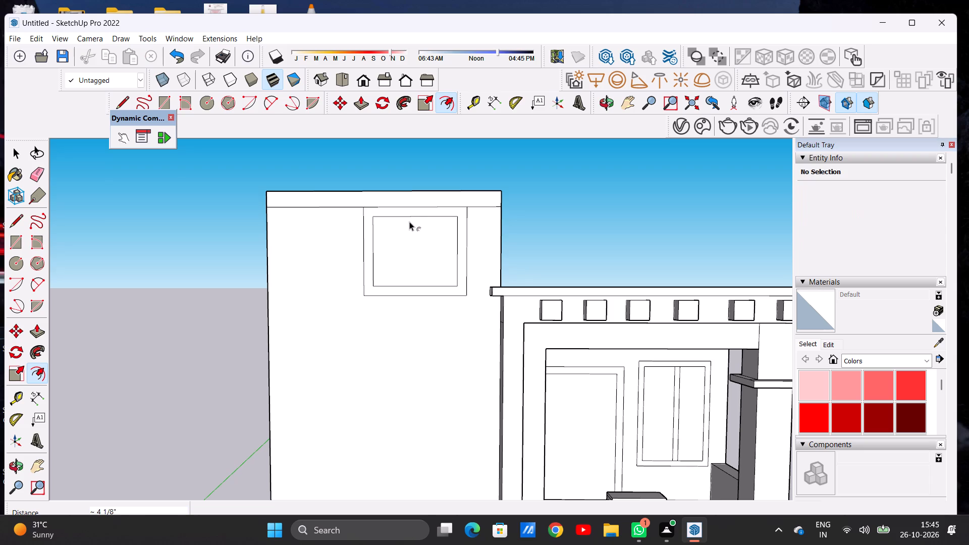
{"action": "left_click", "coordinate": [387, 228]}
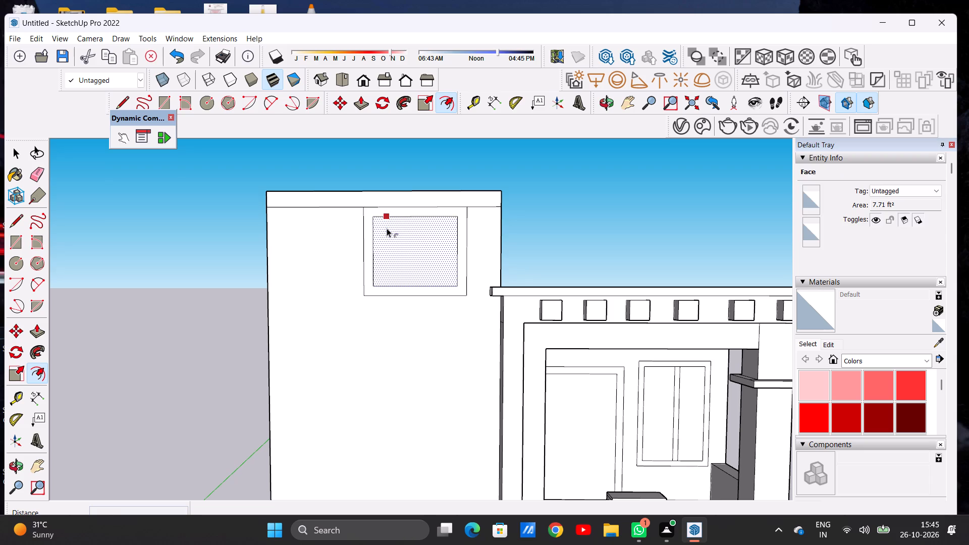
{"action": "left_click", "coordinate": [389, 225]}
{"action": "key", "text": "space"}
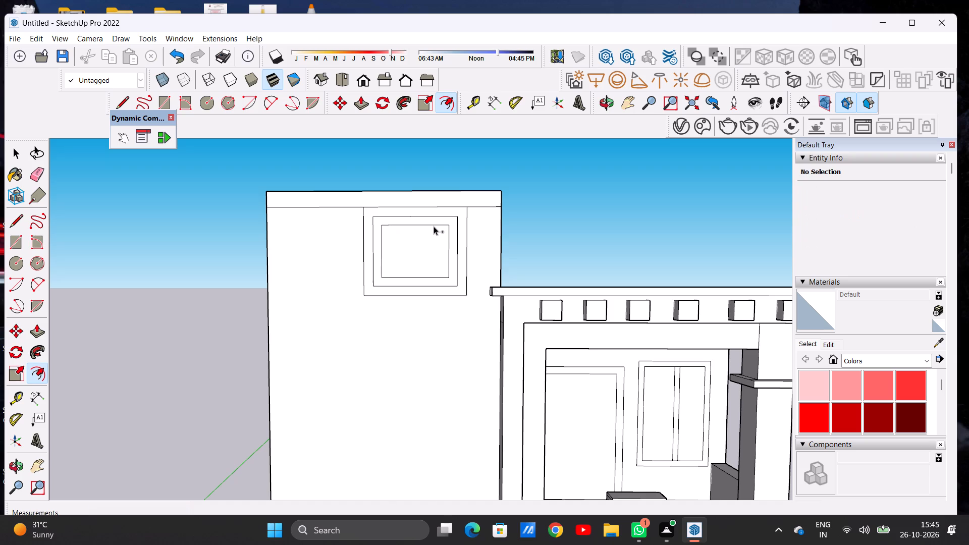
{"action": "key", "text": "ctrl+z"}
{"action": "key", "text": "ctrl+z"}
Pull the rectangle below the tall block's top band outward 5 5/16" as a projecting panel.
{"action": "scroll", "coordinate": [463, 236], "scroll_direction": "down", "scroll_amount": 3}
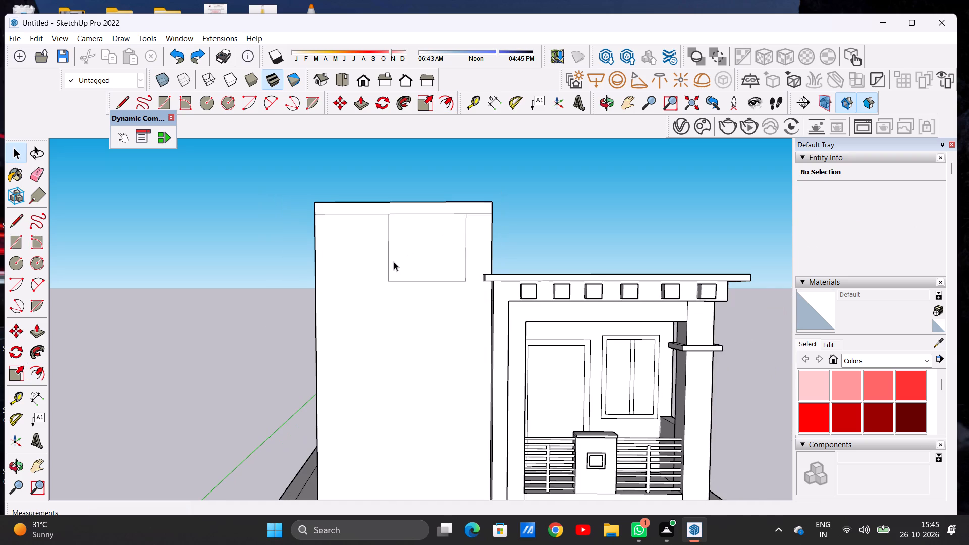
{"action": "scroll", "coordinate": [397, 256], "scroll_direction": "up", "scroll_amount": 3}
{"action": "left_click", "coordinate": [608, 103]}
{"action": "left_click_drag", "start_coordinate": [360, 287], "coordinate": [454, 303]}
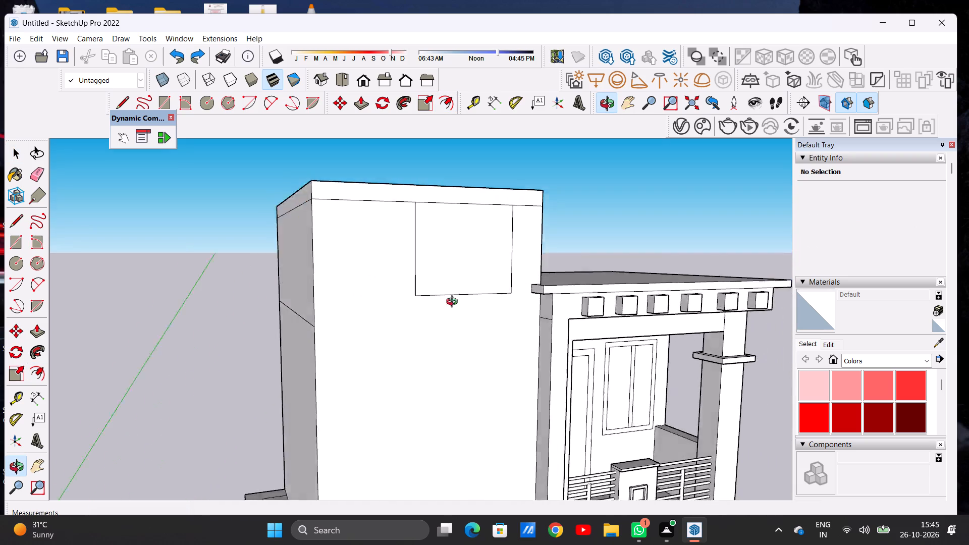
{"action": "left_click_drag", "start_coordinate": [454, 303], "coordinate": [506, 326]}
{"action": "scroll", "coordinate": [465, 271], "scroll_direction": "up", "scroll_amount": 2}
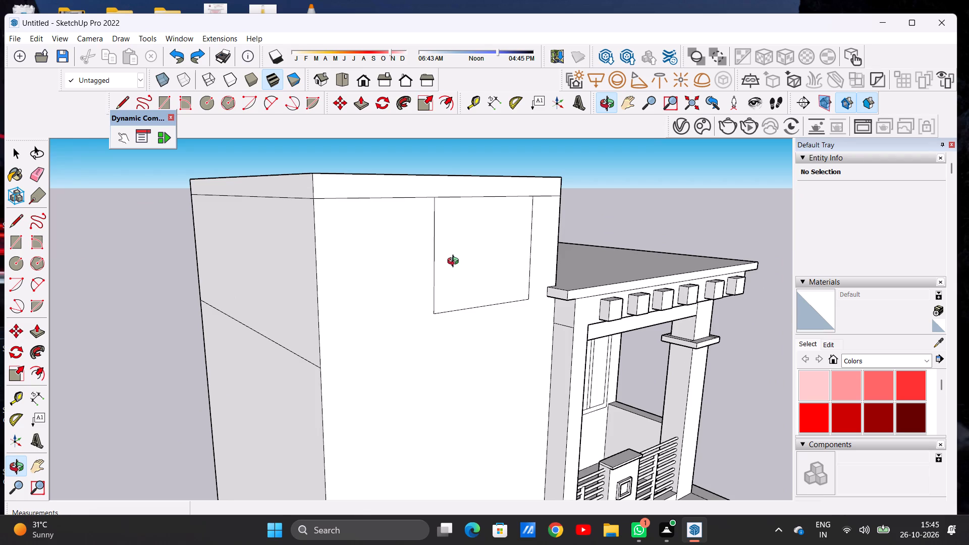
{"action": "key", "text": "p"}
{"action": "left_click", "coordinate": [454, 259]}
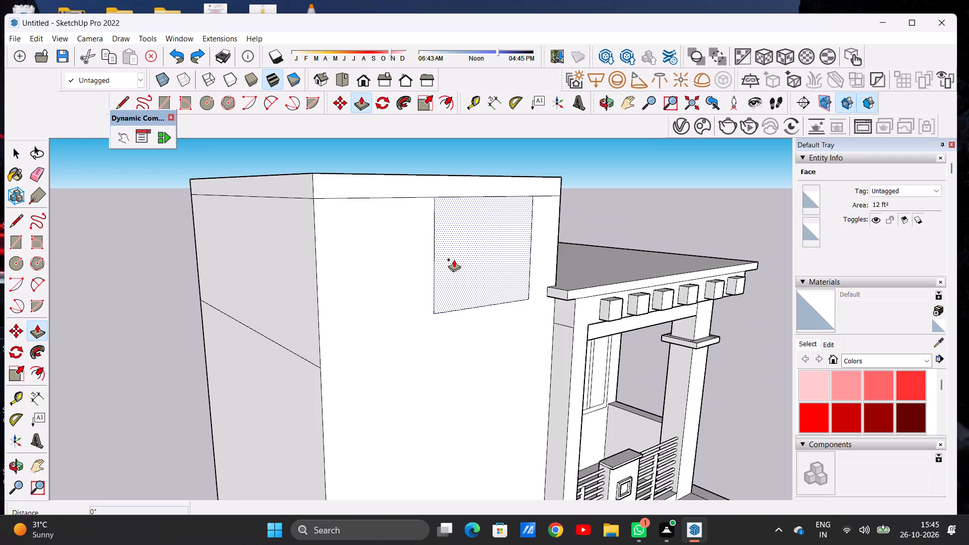
{"action": "left_click", "coordinate": [463, 263]}
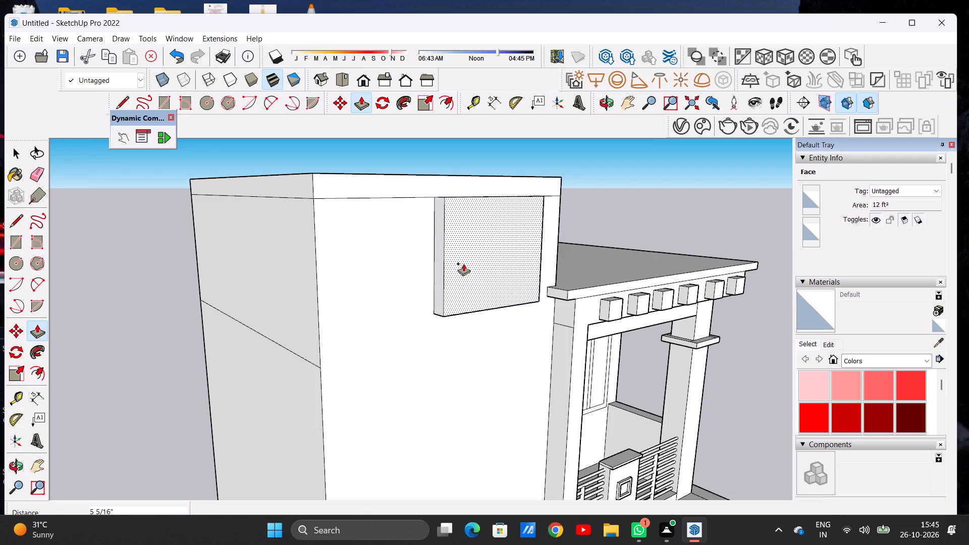
{"action": "key", "text": "space"}
Examine the projecting panel on the tall block in front view, together with the rest of the upper floor.
{"action": "left_click", "coordinate": [609, 91]}
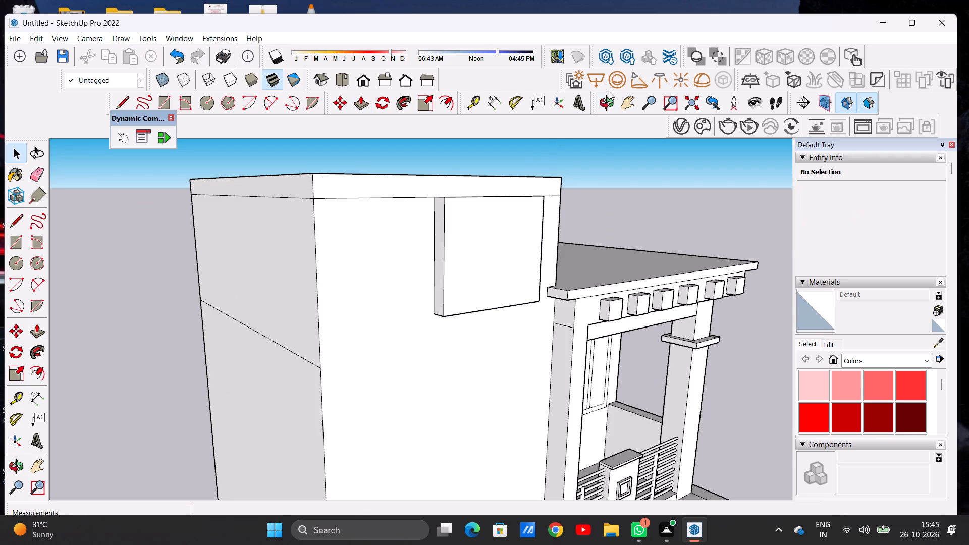
{"action": "left_click", "coordinate": [603, 105]}
{"action": "left_click_drag", "start_coordinate": [499, 253], "coordinate": [354, 252]}
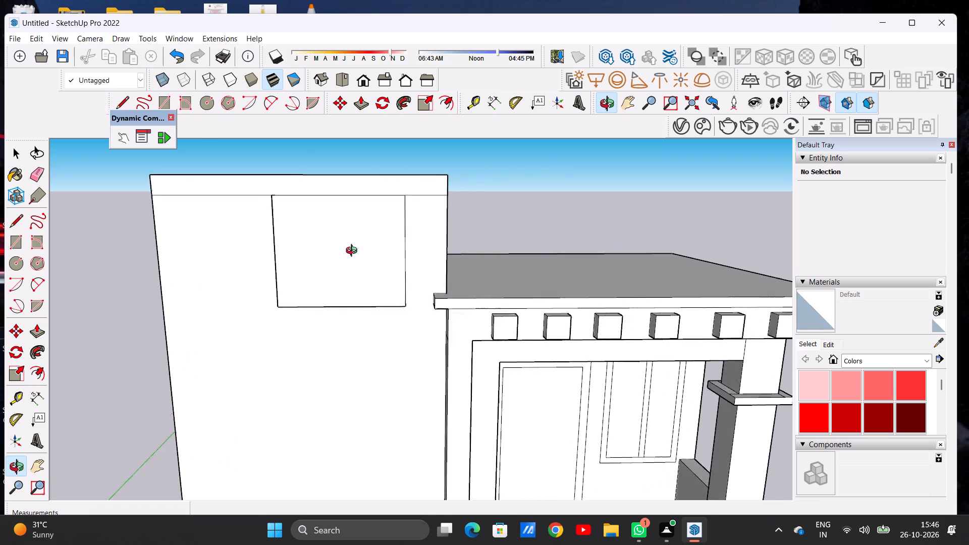
{"action": "left_click_drag", "start_coordinate": [354, 252], "coordinate": [333, 251]}
{"action": "scroll", "coordinate": [661, 209], "scroll_direction": "down", "scroll_amount": 5}
{"action": "left_click", "coordinate": [356, 84]}
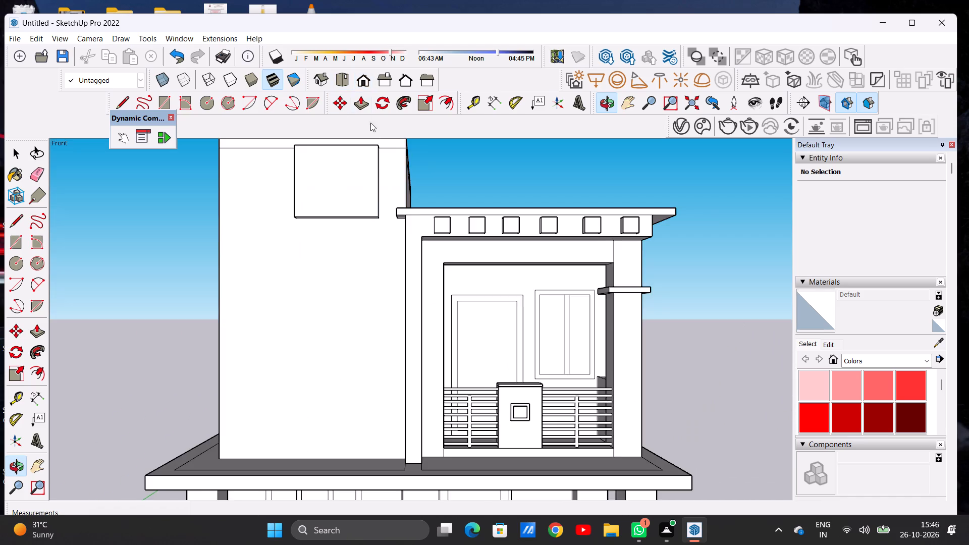
{"action": "scroll", "coordinate": [428, 246], "scroll_direction": "down", "scroll_amount": 7}
{"action": "scroll", "coordinate": [385, 205], "scroll_direction": "up", "scroll_amount": 2}
{"action": "scroll", "coordinate": [385, 205], "scroll_direction": "down", "scroll_amount": 1}
{"action": "scroll", "coordinate": [385, 205], "scroll_direction": "up", "scroll_amount": 9}
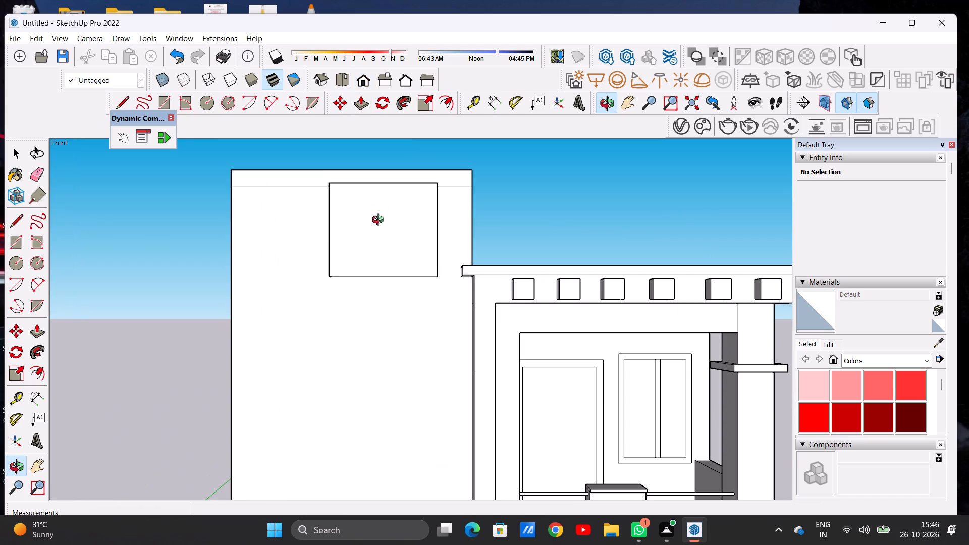
Draw an inset rectangle about 3' 1 13/16" by 2' 5 3/16" centred on the projecting panel's front face.
{"action": "left_click_drag", "start_coordinate": [380, 221], "coordinate": [380, 265]}
{"action": "left_click", "coordinate": [382, 257]}
{"action": "left_click", "coordinate": [380, 244]}
{"action": "left_click_drag", "start_coordinate": [378, 237], "coordinate": [375, 217]}
{"action": "scroll", "coordinate": [386, 236], "scroll_direction": "up", "scroll_amount": 2}
{"action": "key", "text": "r"}
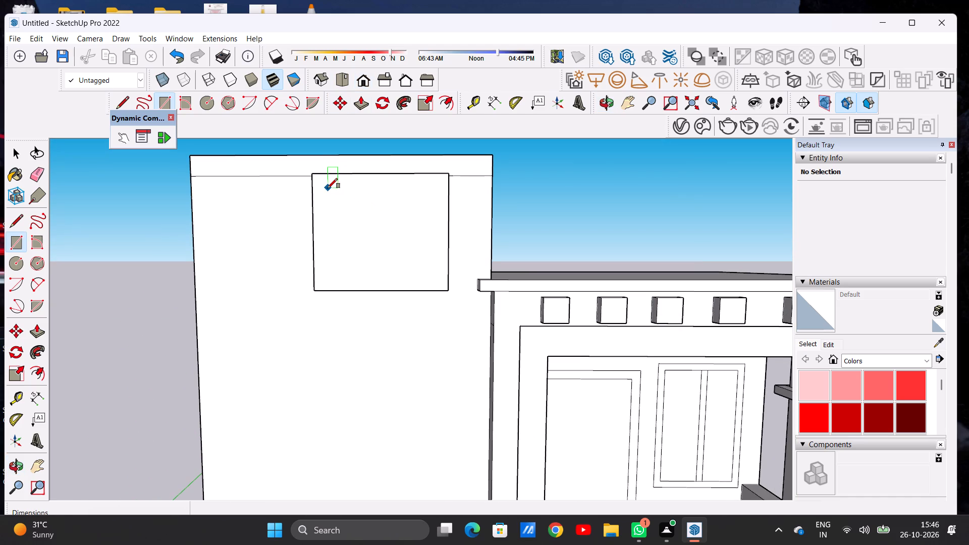
{"action": "left_click", "coordinate": [326, 189]}
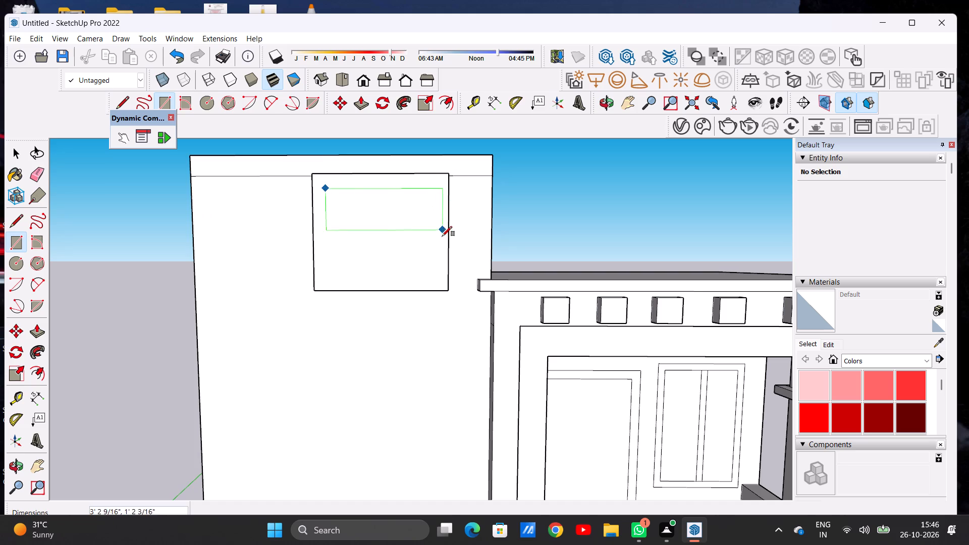
{"action": "left_click", "coordinate": [440, 278]}
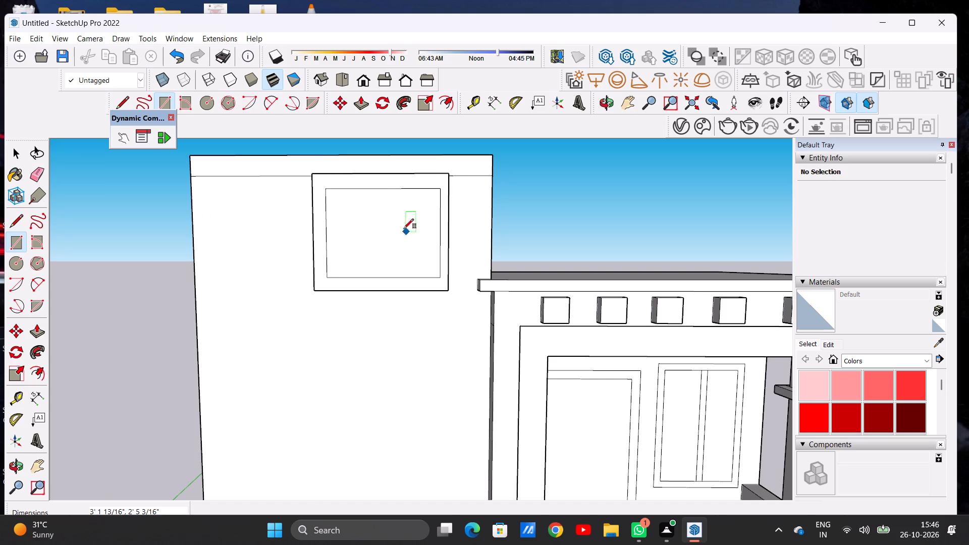
{"action": "key", "text": "space"}
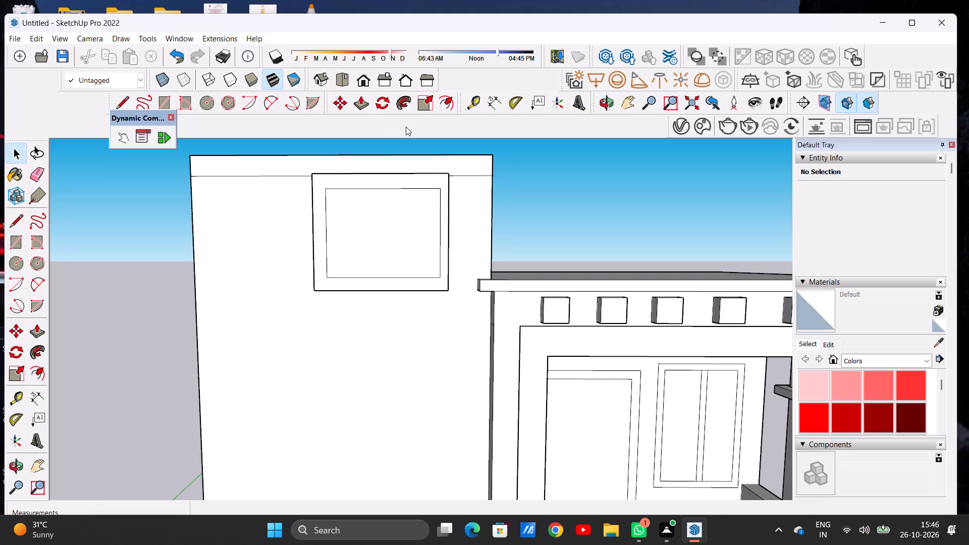
Offset the panel's inset rectangle inward 3 7/16" to form a window frame outline.
{"action": "key", "text": "o"}
{"action": "key", "text": "f"}
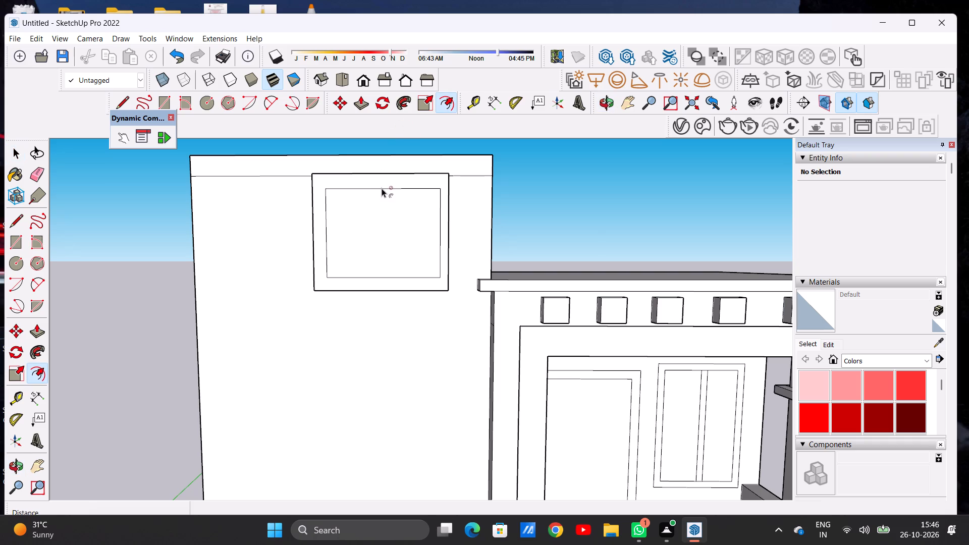
{"action": "left_click", "coordinate": [370, 195]}
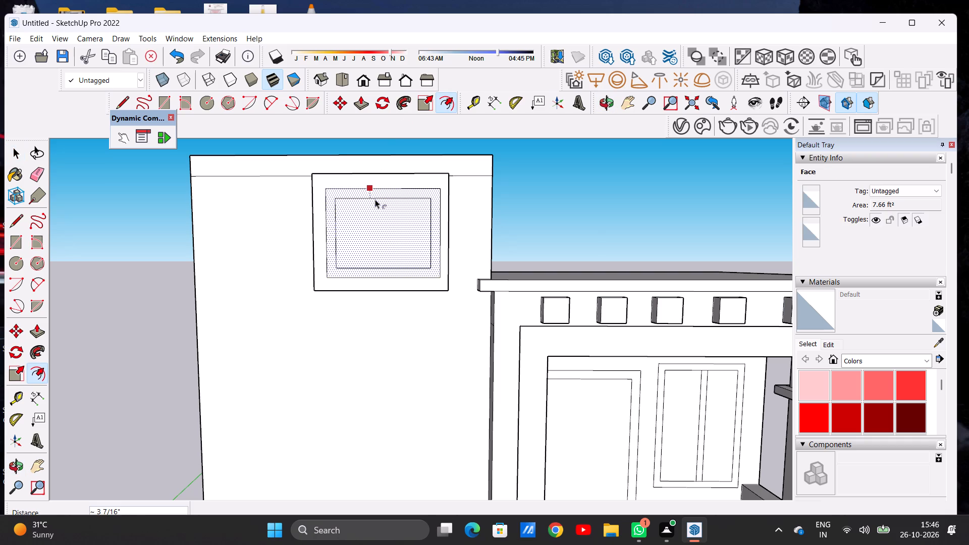
{"action": "left_click", "coordinate": [375, 199]}
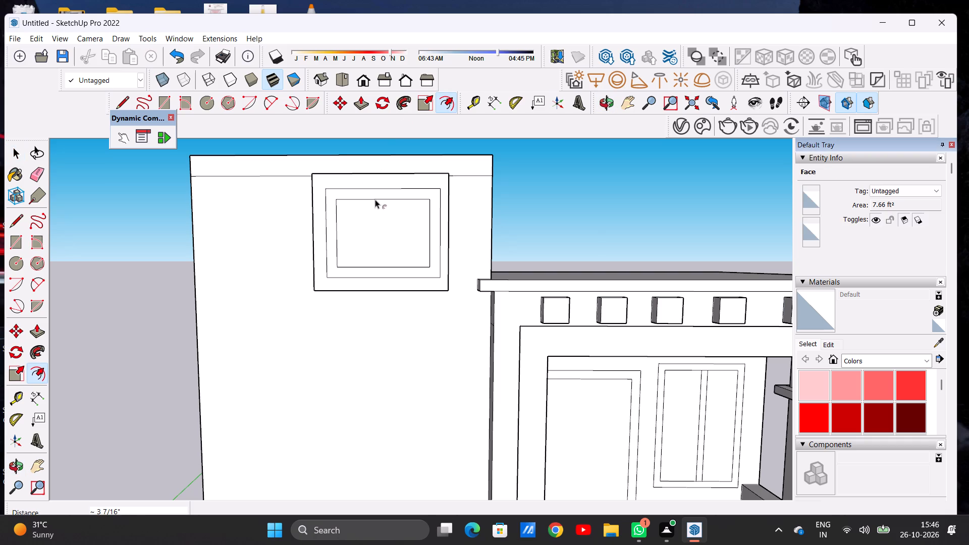
{"action": "key", "text": "space"}
{"action": "scroll", "coordinate": [370, 214], "scroll_direction": "down", "scroll_amount": 2}
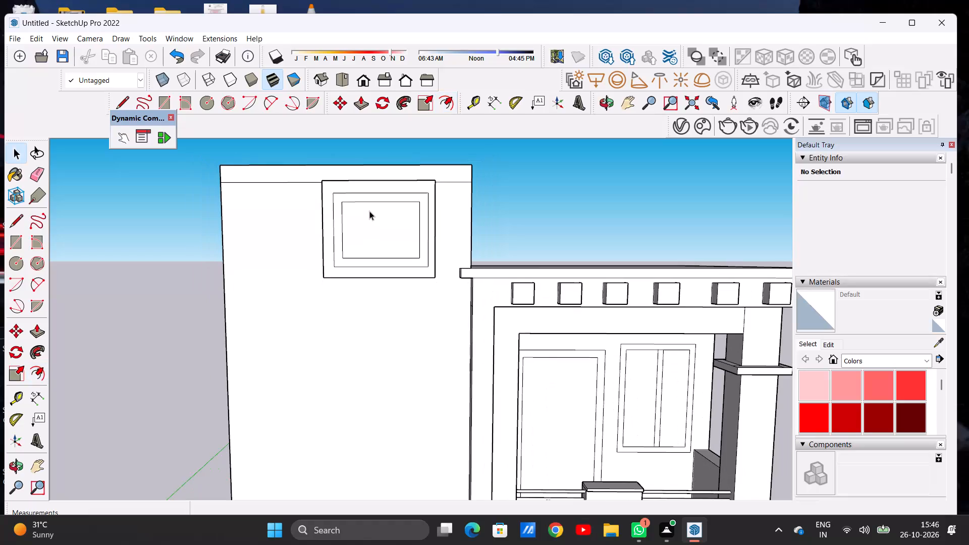
Draw four horizontal lines about 2' 6 7/8" long across the window frame's inner rectangle, dividing it into five louvre strips.
{"action": "scroll", "coordinate": [393, 196], "scroll_direction": "up", "scroll_amount": 2}
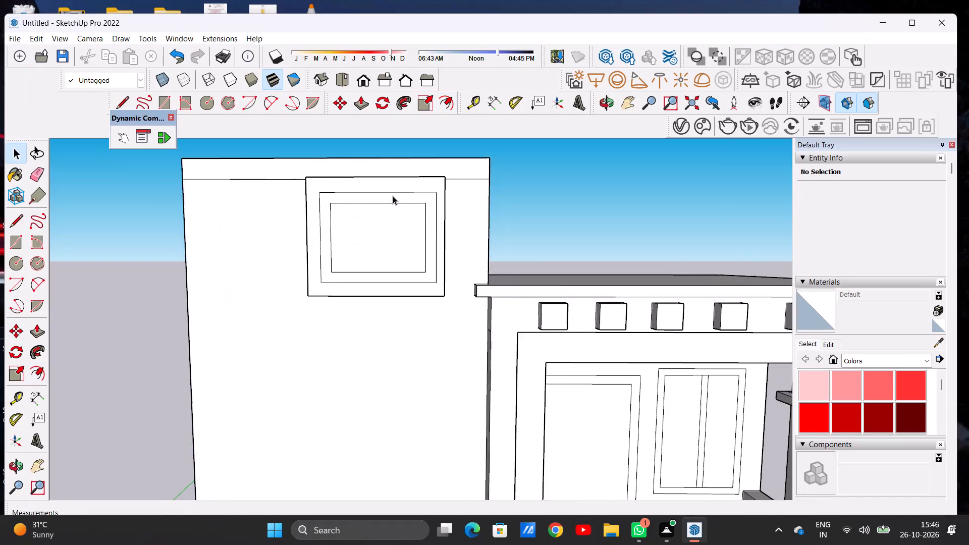
{"action": "scroll", "coordinate": [393, 196], "scroll_direction": "up", "scroll_amount": 1}
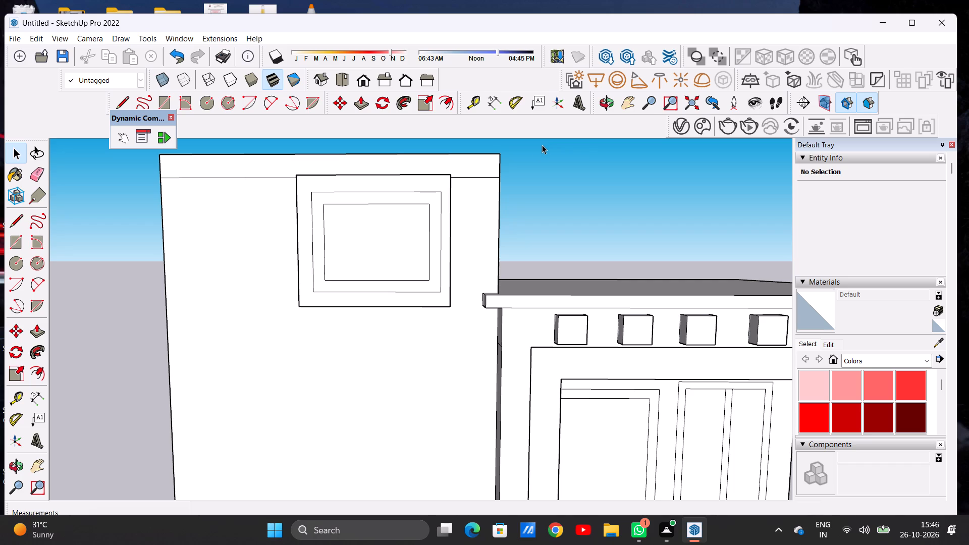
{"action": "scroll", "coordinate": [461, 194], "scroll_direction": "down", "scroll_amount": 4}
{"action": "scroll", "coordinate": [450, 216], "scroll_direction": "up", "scroll_amount": 4}
{"action": "scroll", "coordinate": [445, 219], "scroll_direction": "down", "scroll_amount": 1}
{"action": "scroll", "coordinate": [444, 219], "scroll_direction": "up", "scroll_amount": 3}
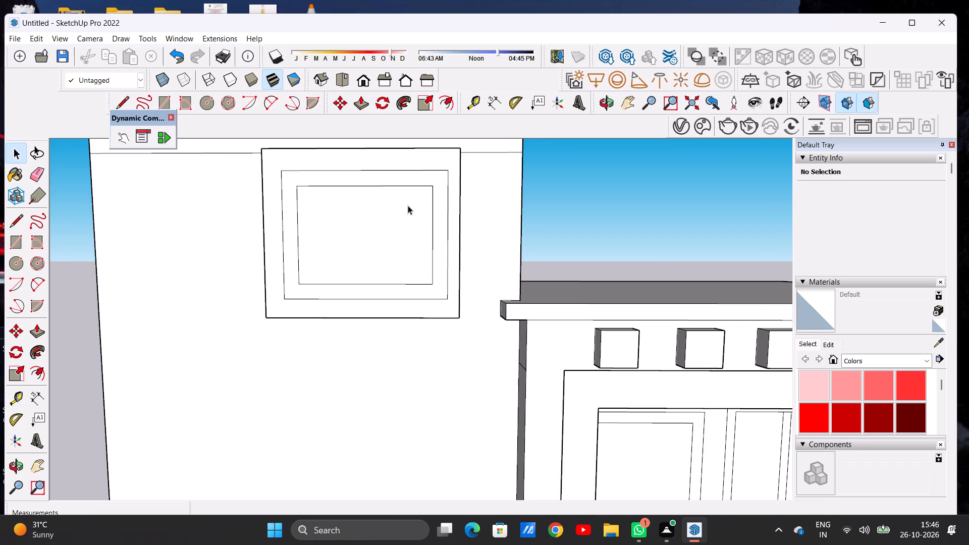
{"action": "key", "text": "l"}
{"action": "scroll", "coordinate": [407, 206], "scroll_direction": "up", "scroll_amount": 1}
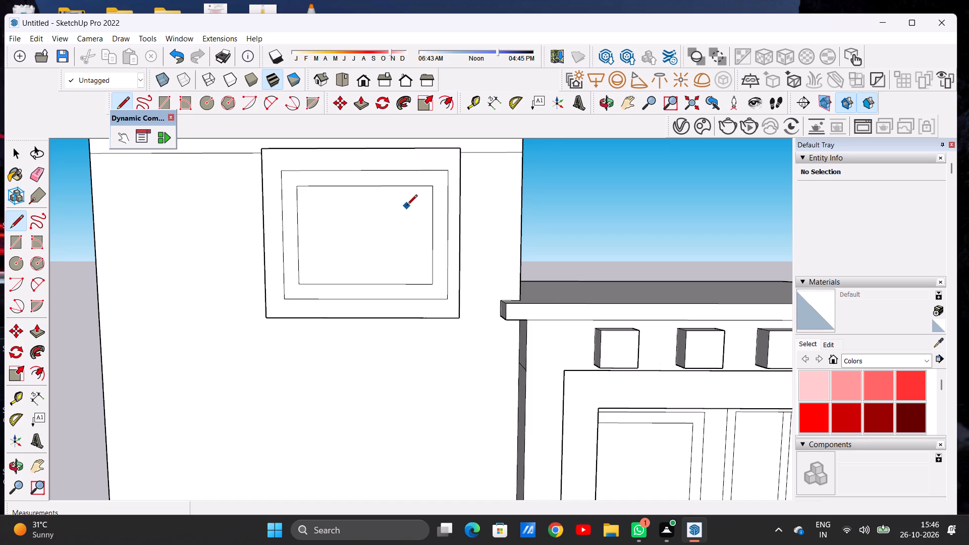
{"action": "scroll", "coordinate": [407, 206], "scroll_direction": "up", "scroll_amount": 1}
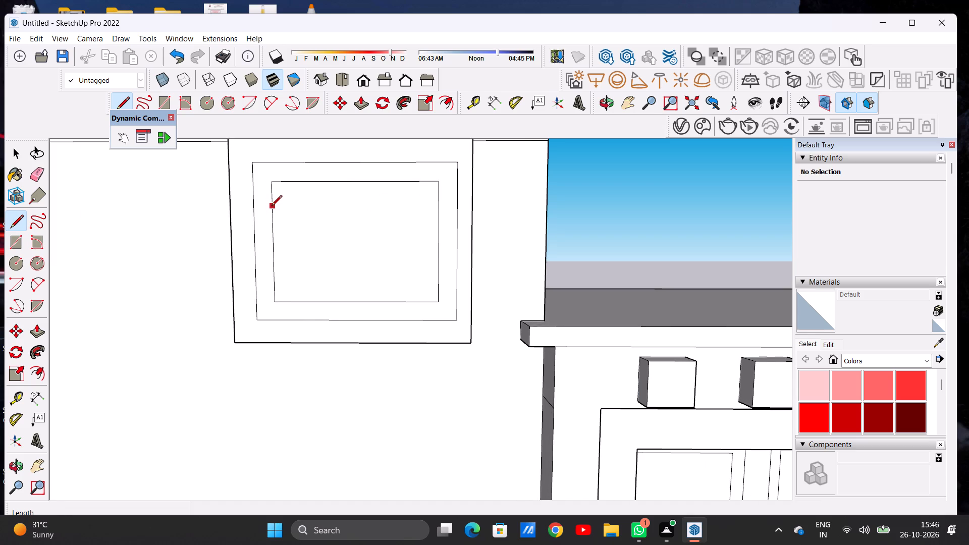
{"action": "left_click", "coordinate": [272, 207]}
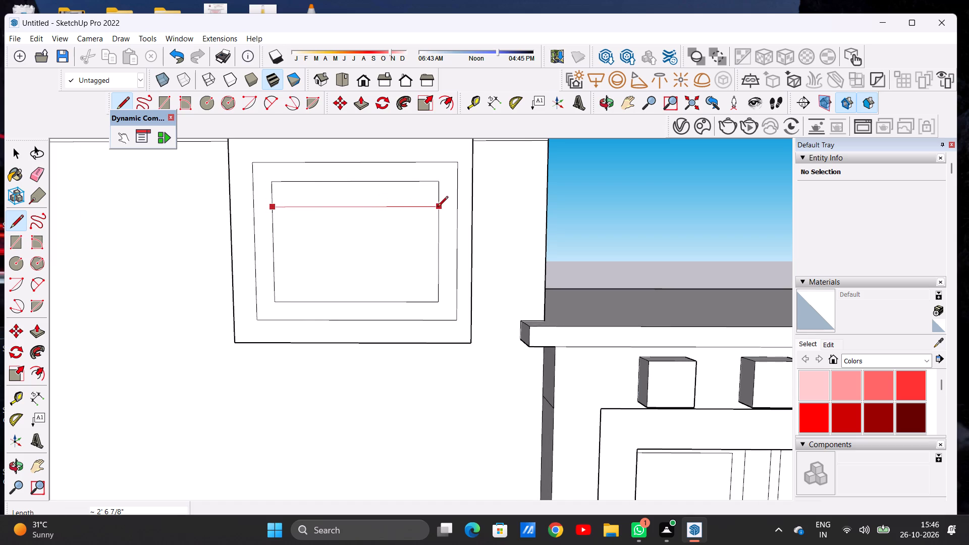
{"action": "left_click", "coordinate": [438, 207]}
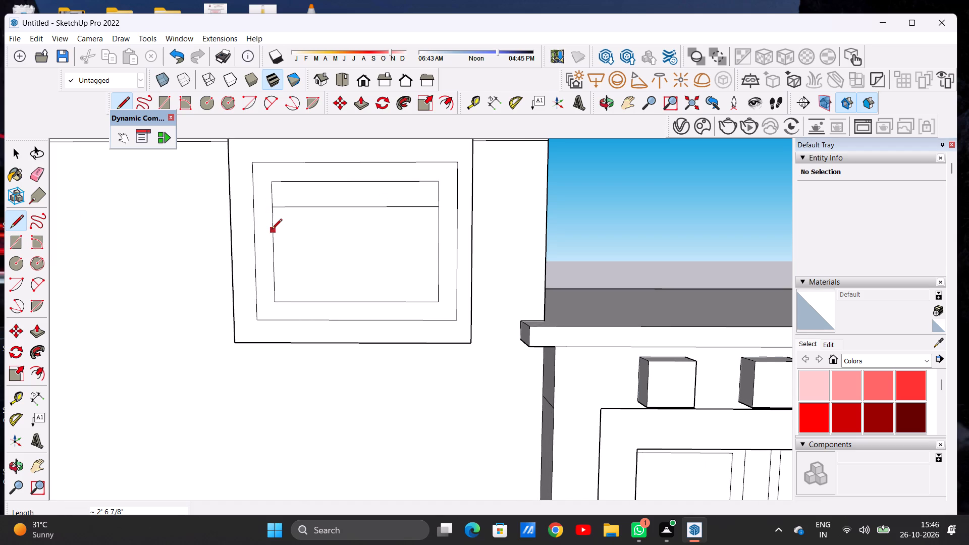
{"action": "left_click", "coordinate": [272, 230]}
{"action": "left_click", "coordinate": [436, 231]}
{"action": "left_click", "coordinate": [274, 257]}
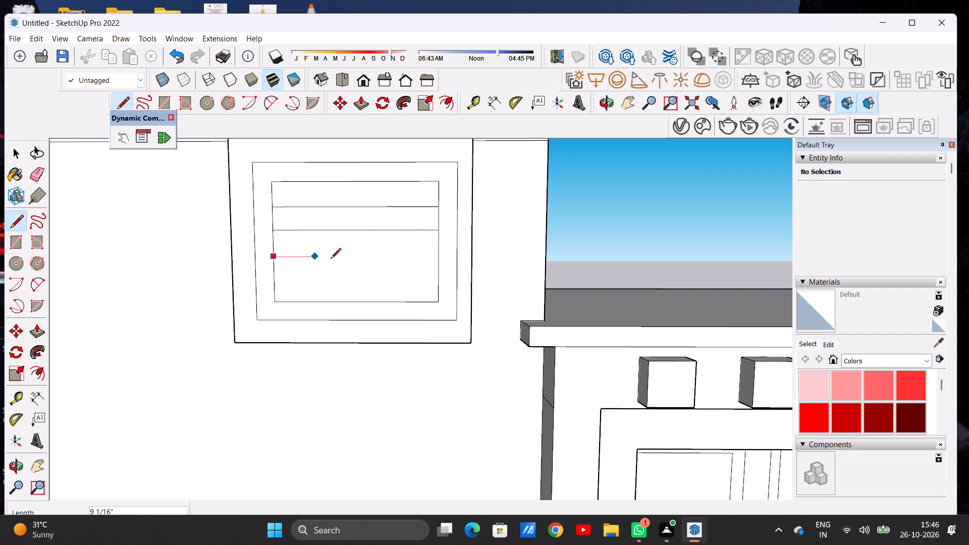
{"action": "left_click", "coordinate": [438, 259]}
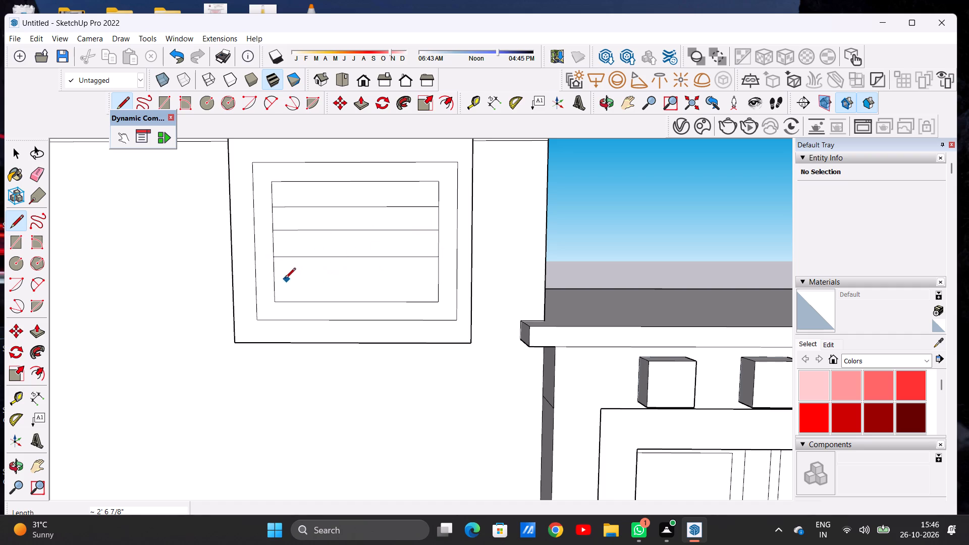
{"action": "left_click", "coordinate": [273, 281]}
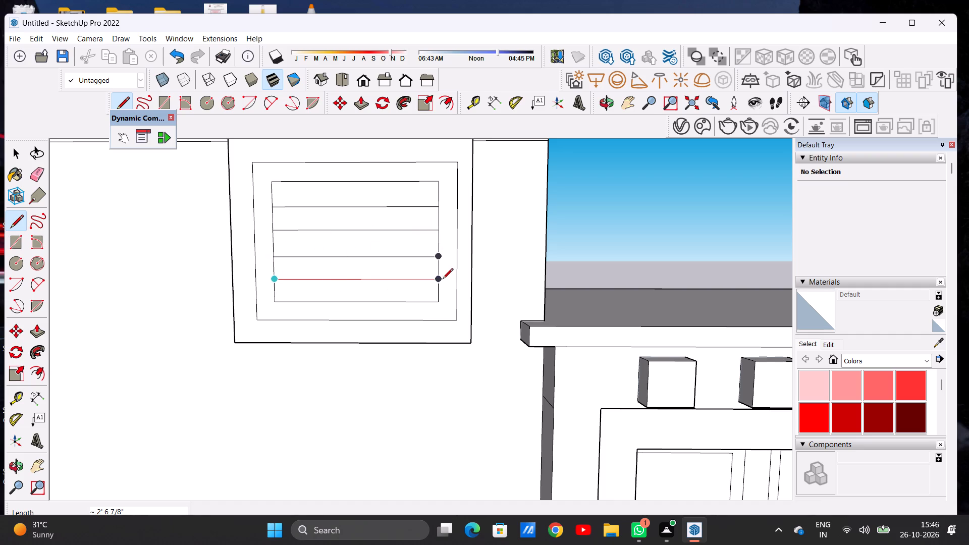
{"action": "left_click", "coordinate": [441, 280]}
{"action": "key", "text": "space"}
Pull the window frame border around the louvre strips outward about 1 13/16" from the panel face.
{"action": "scroll", "coordinate": [460, 268], "scroll_direction": "down", "scroll_amount": 4}
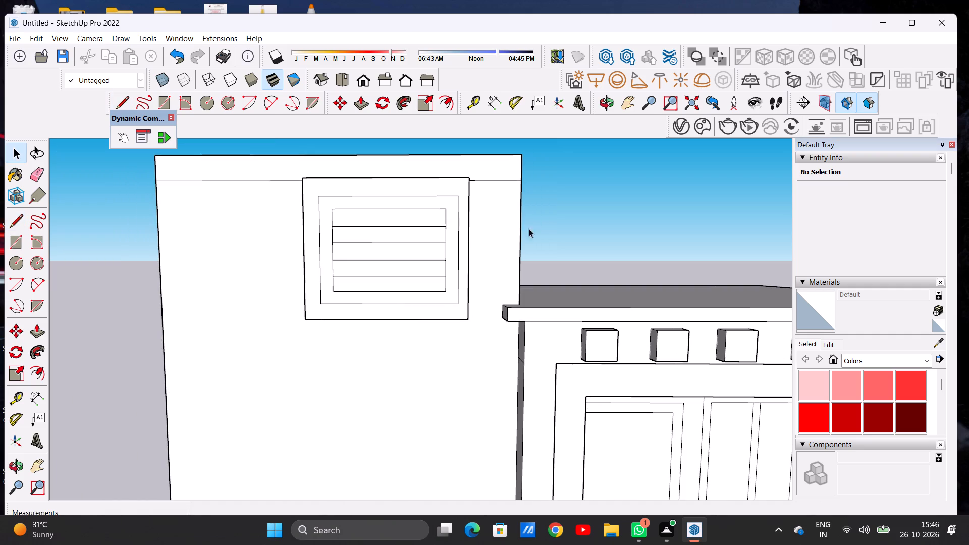
{"action": "left_click", "coordinate": [606, 99]}
{"action": "left_click_drag", "start_coordinate": [309, 291], "coordinate": [443, 342]}
{"action": "scroll", "coordinate": [406, 247], "scroll_direction": "up", "scroll_amount": 6}
{"action": "key", "text": "p"}
{"action": "scroll", "coordinate": [392, 229], "scroll_direction": "up", "scroll_amount": 2}
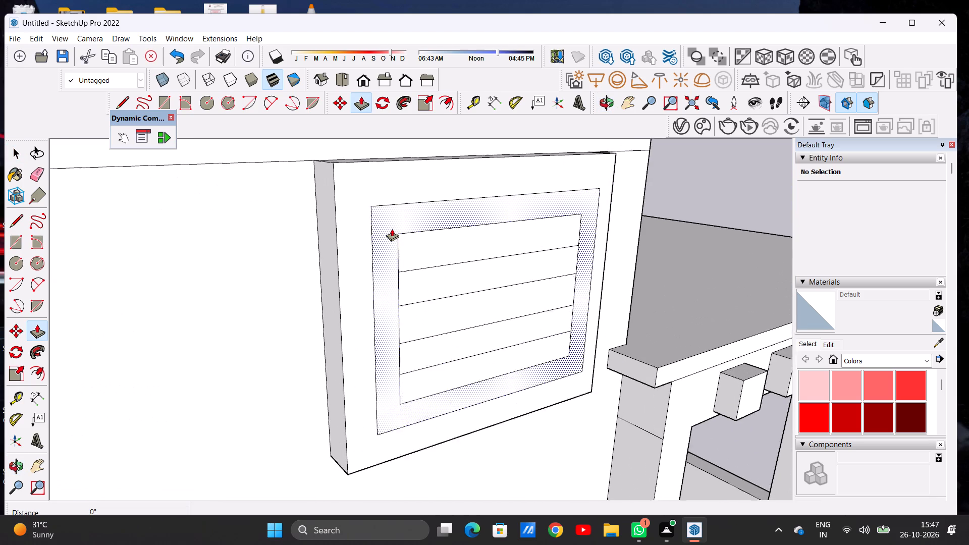
{"action": "scroll", "coordinate": [392, 229], "scroll_direction": "up", "scroll_amount": 2}
{"action": "left_click", "coordinate": [386, 228]}
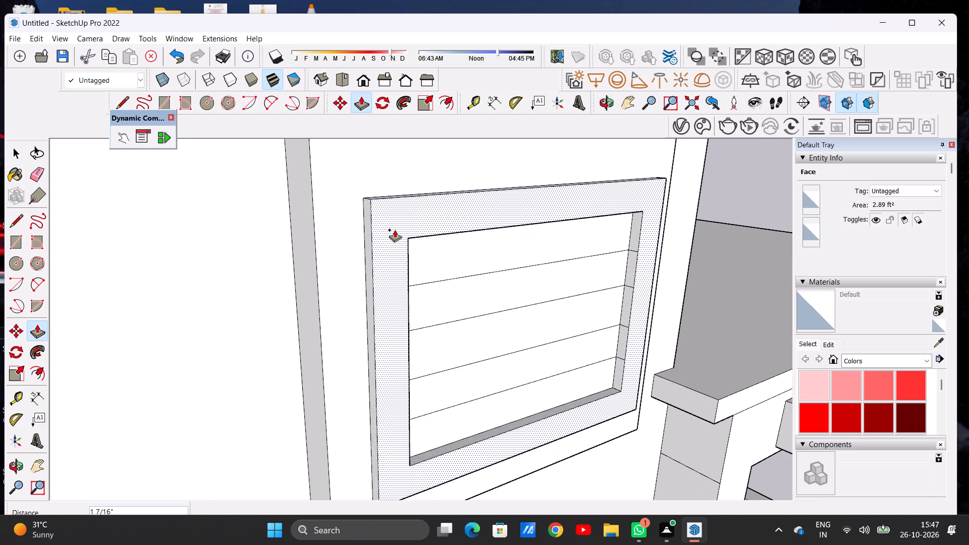
{"action": "left_click", "coordinate": [397, 231]}
{"action": "key", "text": "space"}
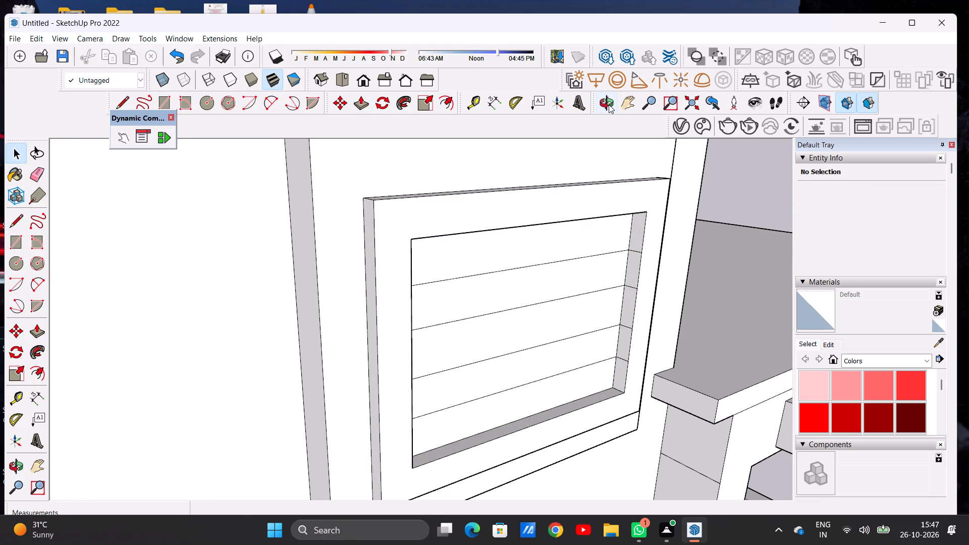
Erase the four short divider edges on the inner left side face of the raised window frame.
{"action": "left_click", "coordinate": [605, 104]}
{"action": "left_click_drag", "start_coordinate": [587, 200], "coordinate": [452, 171]}
{"action": "scroll", "coordinate": [444, 169], "scroll_direction": "down", "scroll_amount": 3}
{"action": "scroll", "coordinate": [444, 169], "scroll_direction": "up", "scroll_amount": 2}
{"action": "scroll", "coordinate": [444, 169], "scroll_direction": "down", "scroll_amount": 4}
{"action": "left_click_drag", "start_coordinate": [441, 237], "coordinate": [380, 224]}
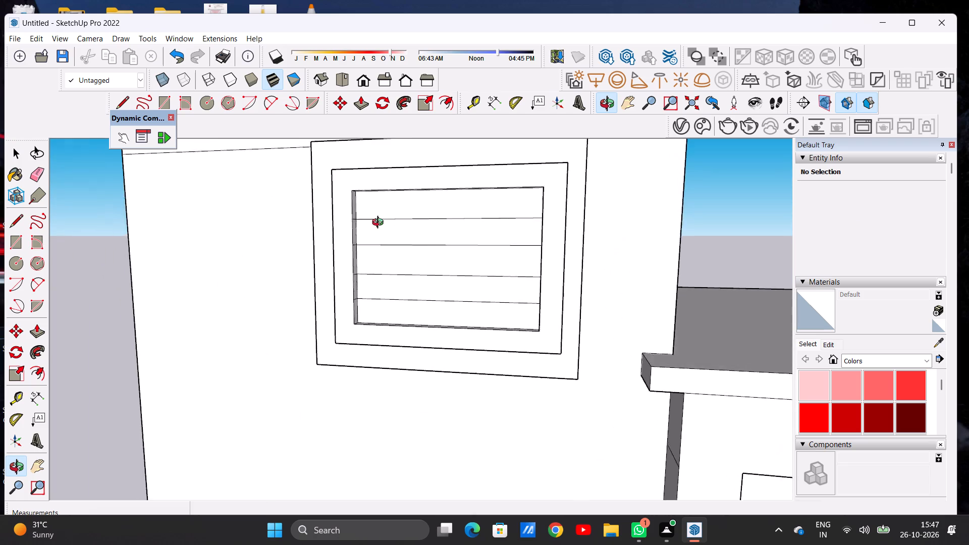
{"action": "left_click_drag", "start_coordinate": [380, 224], "coordinate": [333, 236]}
{"action": "scroll", "coordinate": [355, 260], "scroll_direction": "up", "scroll_amount": 9}
{"action": "scroll", "coordinate": [370, 254], "scroll_direction": "down", "scroll_amount": 16}
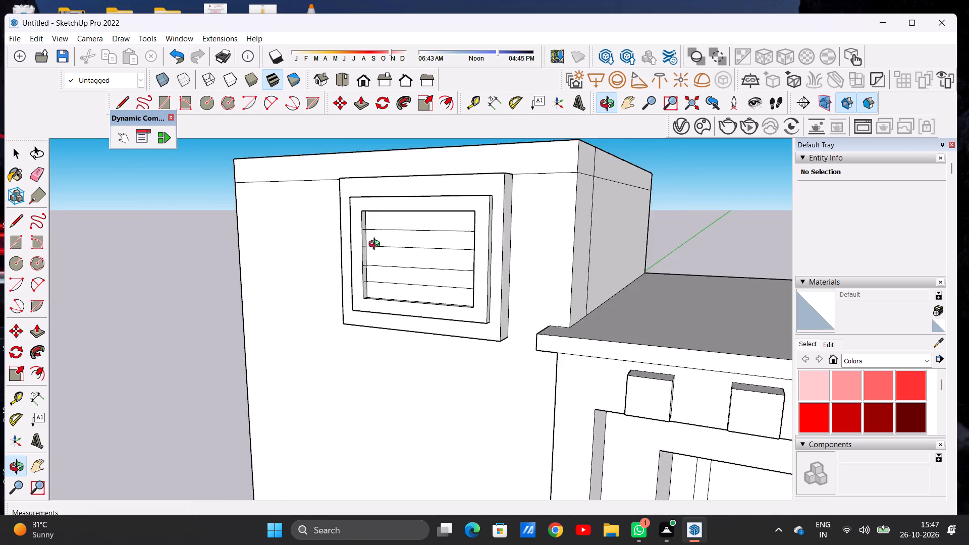
{"action": "scroll", "coordinate": [383, 232], "scroll_direction": "up", "scroll_amount": 13}
{"action": "key", "text": "e"}
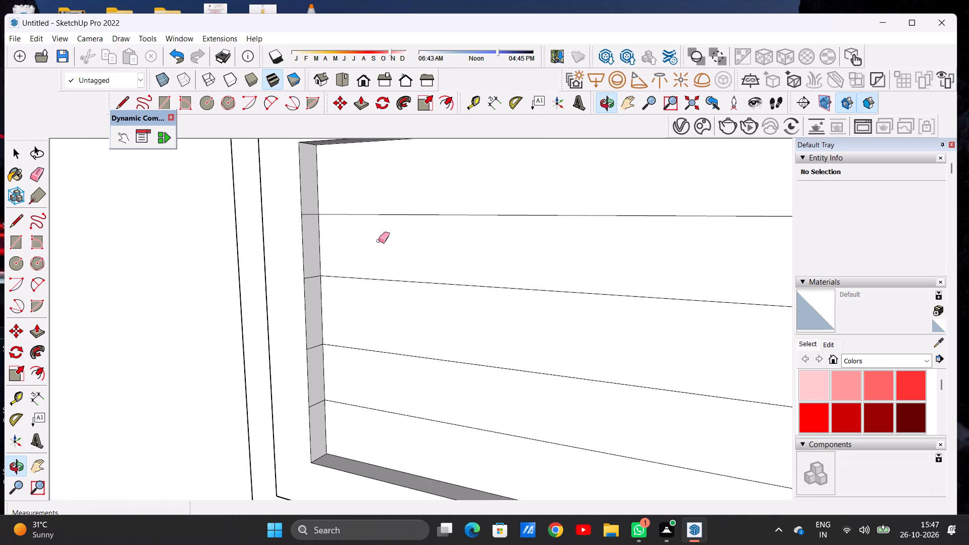
{"action": "scroll", "coordinate": [336, 236], "scroll_direction": "up", "scroll_amount": 5}
{"action": "left_click_drag", "start_coordinate": [293, 195], "coordinate": [292, 207]}
{"action": "left_click_drag", "start_coordinate": [299, 293], "coordinate": [307, 311]}
{"action": "scroll", "coordinate": [298, 252], "scroll_direction": "down", "scroll_amount": 5}
{"action": "scroll", "coordinate": [301, 250], "scroll_direction": "up", "scroll_amount": 1}
{"action": "scroll", "coordinate": [301, 250], "scroll_direction": "down", "scroll_amount": 2}
{"action": "scroll", "coordinate": [962, 544], "scroll_direction": "up", "scroll_amount": 1}
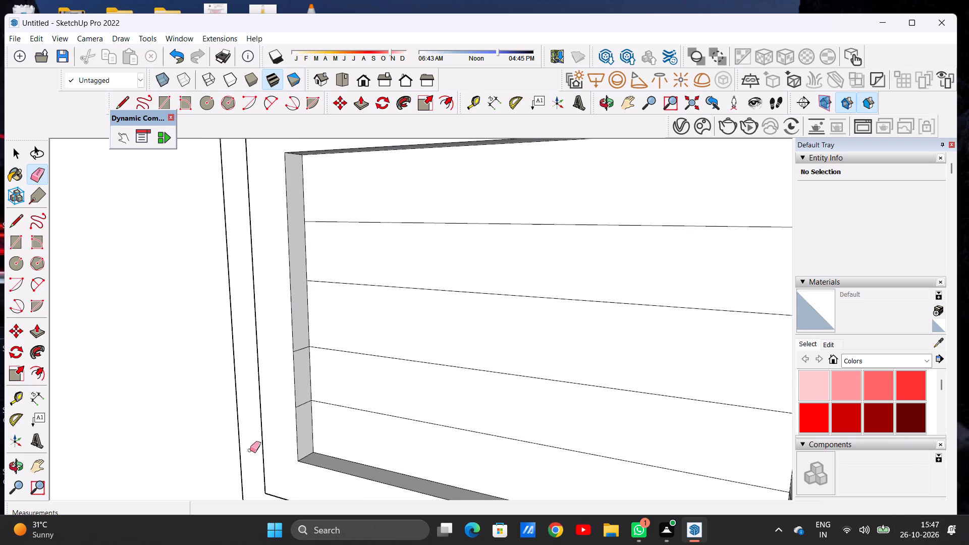
{"action": "scroll", "coordinate": [0, 0], "scroll_direction": "up", "scroll_amount": 6}
{"action": "scroll", "coordinate": [312, 391], "scroll_direction": "up", "scroll_amount": 12}
{"action": "left_click_drag", "start_coordinate": [301, 407], "coordinate": [301, 419]}
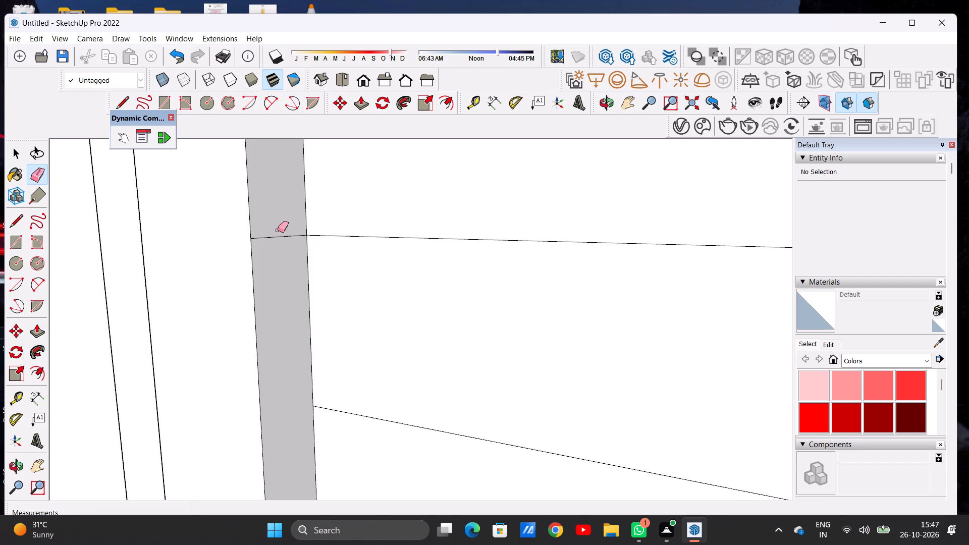
{"action": "left_click_drag", "start_coordinate": [279, 234], "coordinate": [280, 243]}
{"action": "scroll", "coordinate": [274, 318], "scroll_direction": "down", "scroll_amount": 20}
{"action": "scroll", "coordinate": [274, 318], "scroll_direction": "down", "scroll_amount": 4}
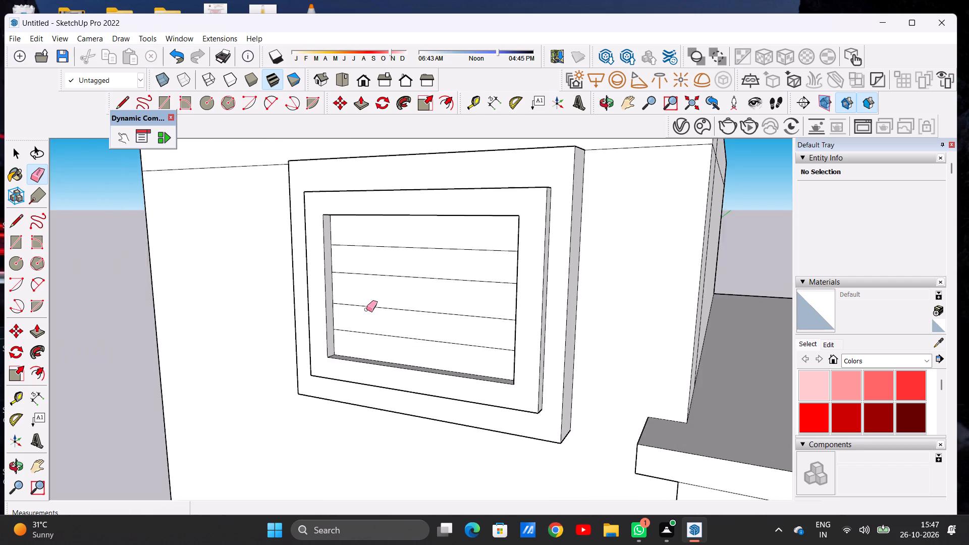
{"action": "scroll", "coordinate": [366, 309], "scroll_direction": "down", "scroll_amount": 3}
{"action": "scroll", "coordinate": [440, 289], "scroll_direction": "up", "scroll_amount": 4}
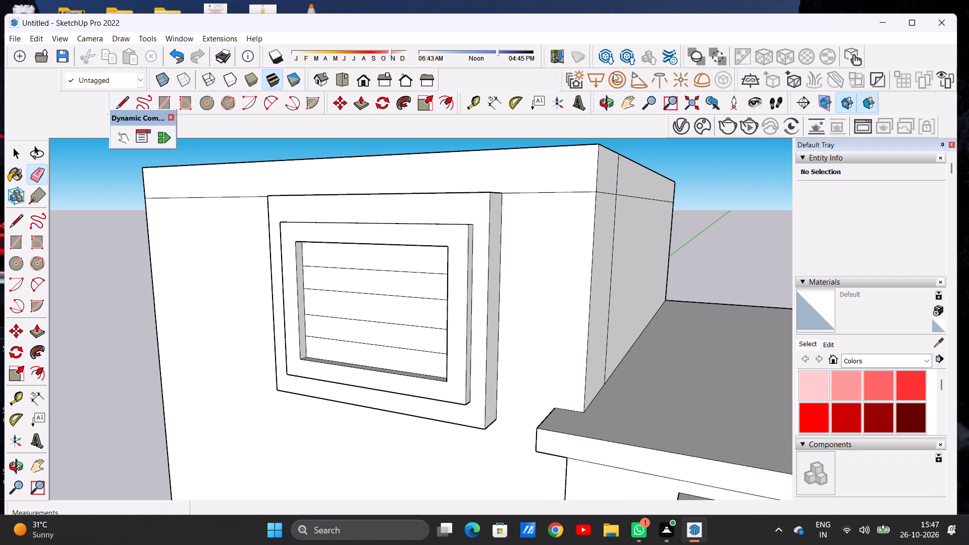
Erase the four short divider edges on the inner right side face of the raised window frame.
{"action": "left_click", "coordinate": [603, 97]}
{"action": "left_click_drag", "start_coordinate": [322, 344], "coordinate": [601, 311]}
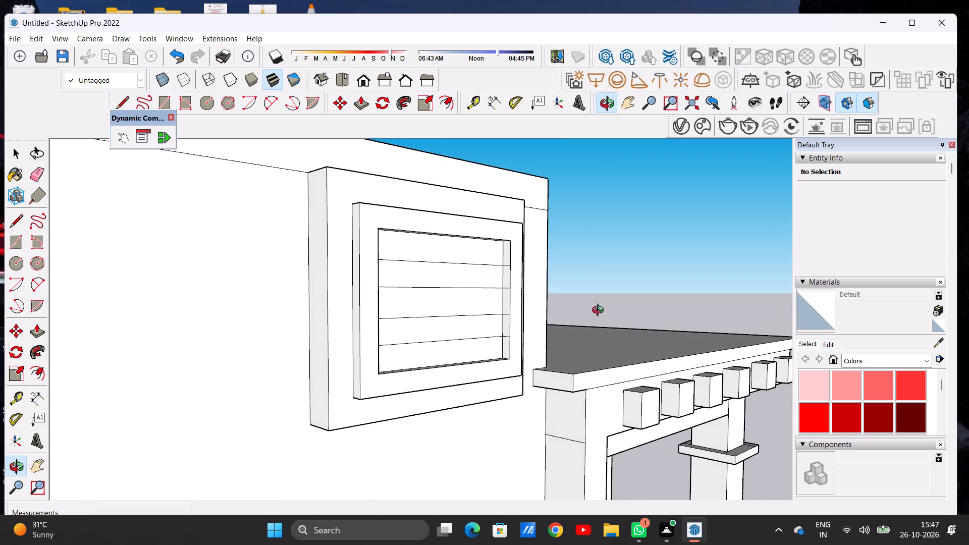
{"action": "scroll", "coordinate": [518, 333], "scroll_direction": "up", "scroll_amount": 2}
{"action": "scroll", "coordinate": [518, 333], "scroll_direction": "down", "scroll_amount": 1}
{"action": "scroll", "coordinate": [518, 333], "scroll_direction": "up", "scroll_amount": 4}
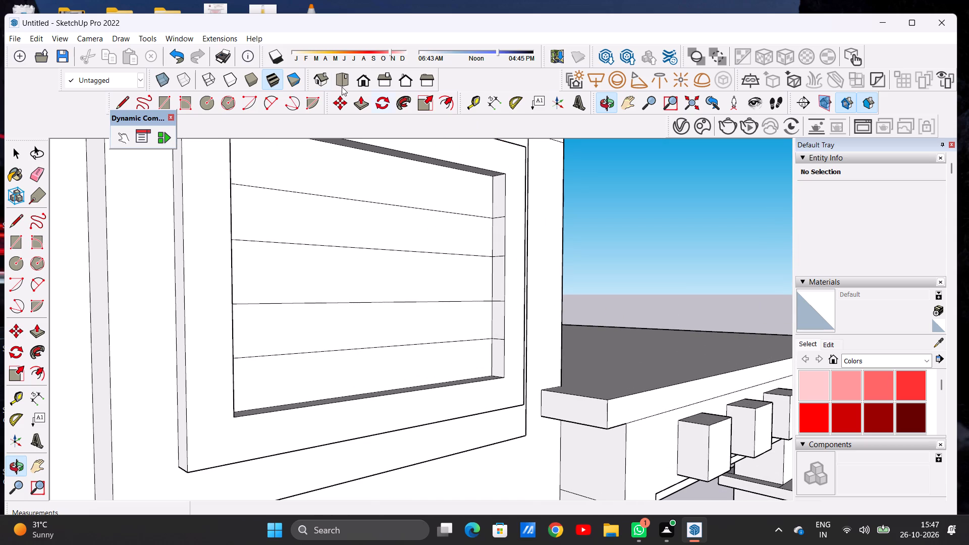
{"action": "left_click", "coordinate": [40, 171]}
{"action": "scroll", "coordinate": [524, 264], "scroll_direction": "up", "scroll_amount": 4}
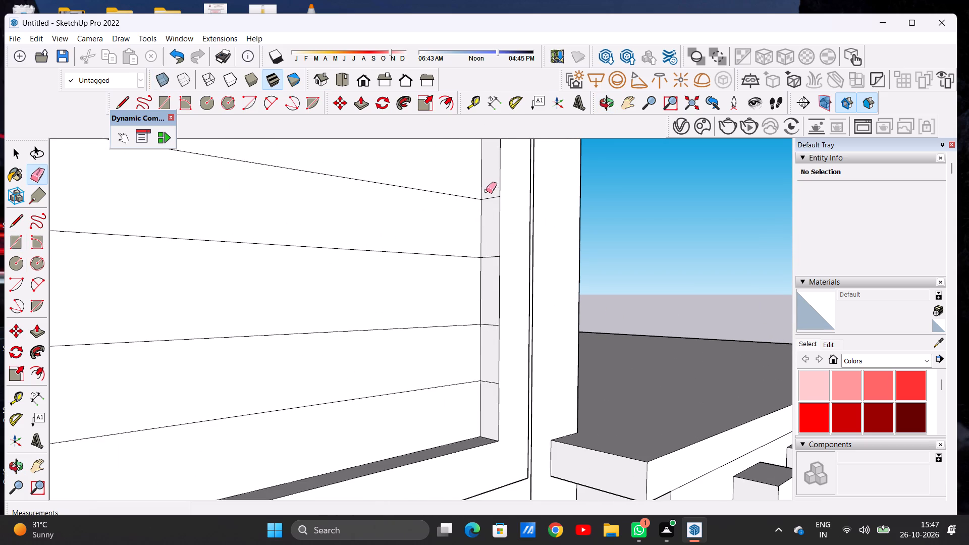
{"action": "left_click_drag", "start_coordinate": [486, 191], "coordinate": [487, 261]}
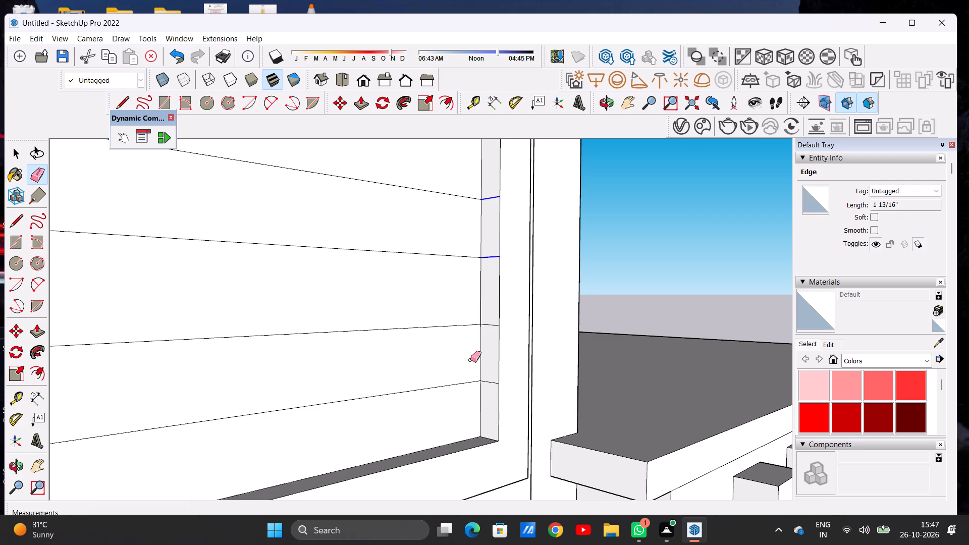
{"action": "scroll", "coordinate": [491, 358], "scroll_direction": "up", "scroll_amount": 6}
{"action": "left_click_drag", "start_coordinate": [489, 297], "coordinate": [491, 307]}
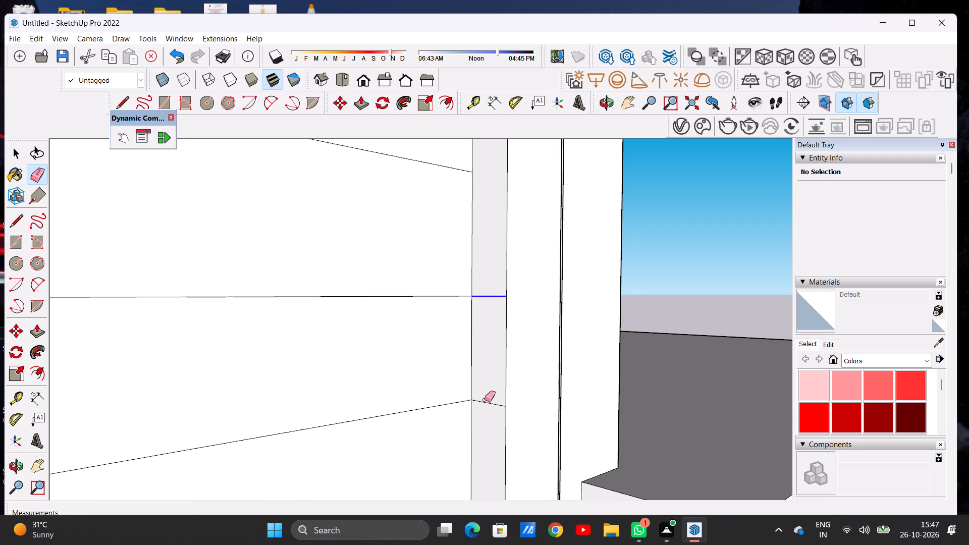
{"action": "left_click_drag", "start_coordinate": [487, 397], "coordinate": [492, 411]}
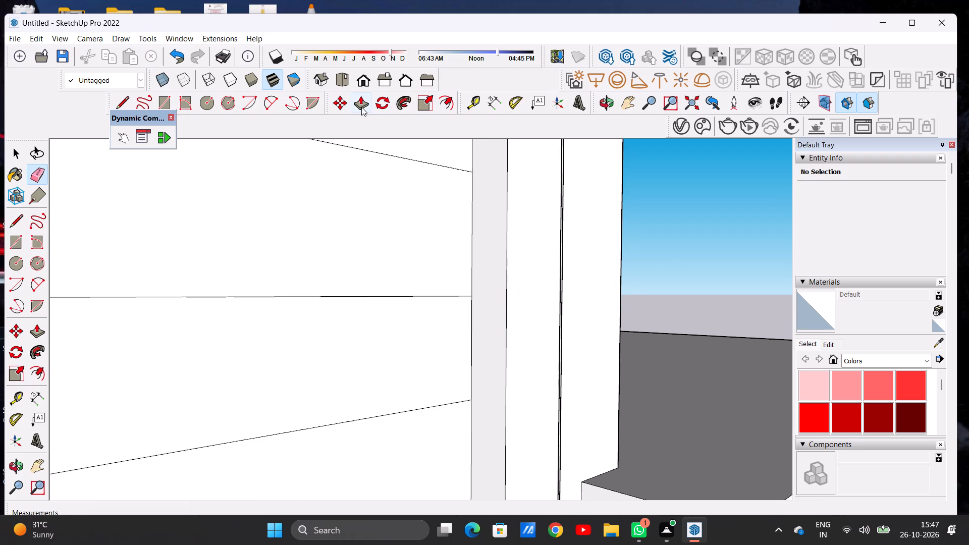
Examine the whole two-storey villa in front view and from an angle, including the finished louvred window panel.
{"action": "left_click", "coordinate": [364, 76]}
{"action": "scroll", "coordinate": [380, 209], "scroll_direction": "down", "scroll_amount": 2}
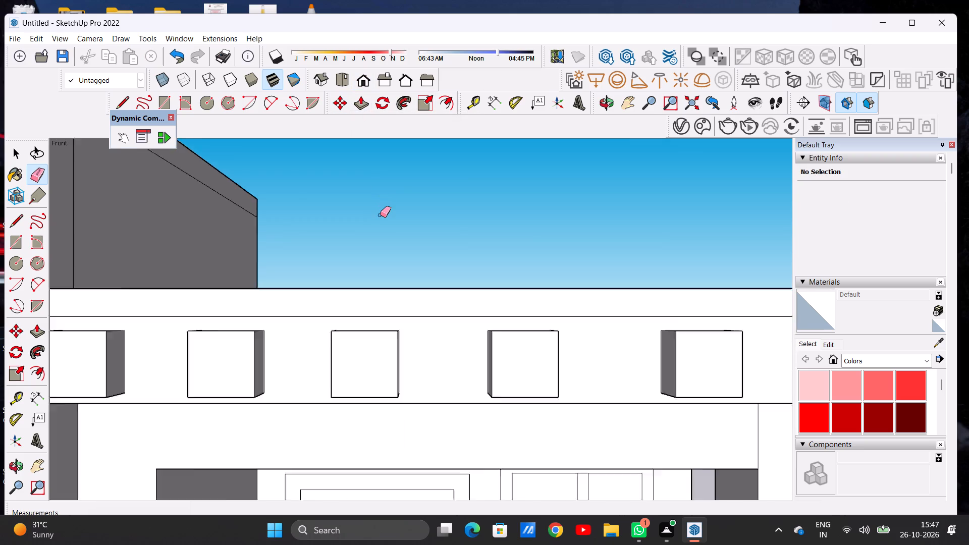
{"action": "scroll", "coordinate": [380, 215], "scroll_direction": "down", "scroll_amount": 20}
{"action": "scroll", "coordinate": [380, 215], "scroll_direction": "down", "scroll_amount": 4}
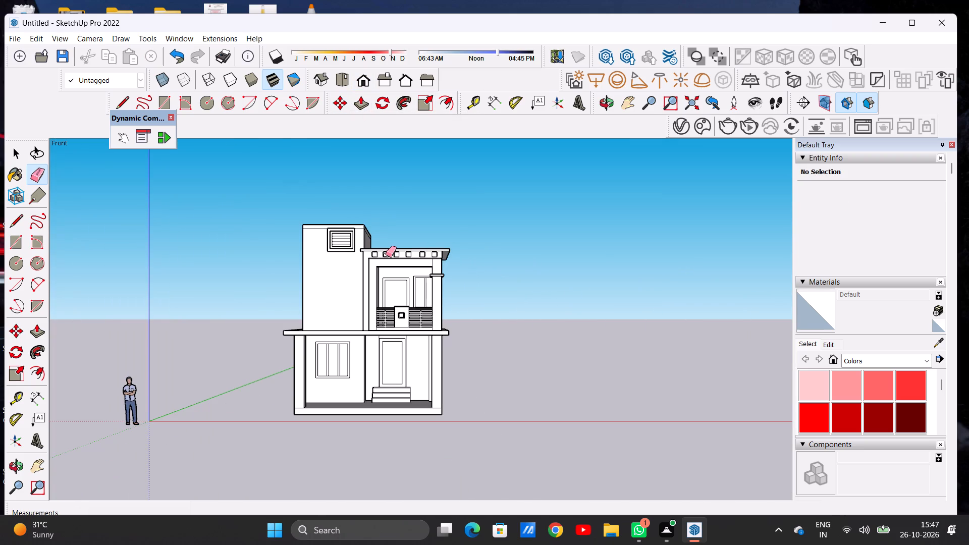
{"action": "key", "text": "space"}
{"action": "scroll", "coordinate": [449, 266], "scroll_direction": "down", "scroll_amount": 5}
{"action": "scroll", "coordinate": [408, 307], "scroll_direction": "up", "scroll_amount": 7}
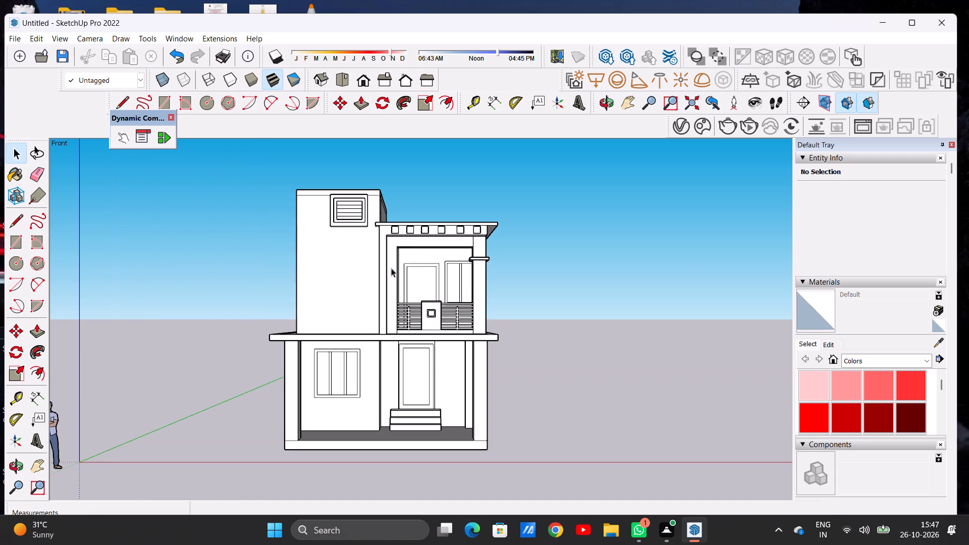
{"action": "middle_click_drag", "start_coordinate": [427, 304], "coordinate": [341, 327]}
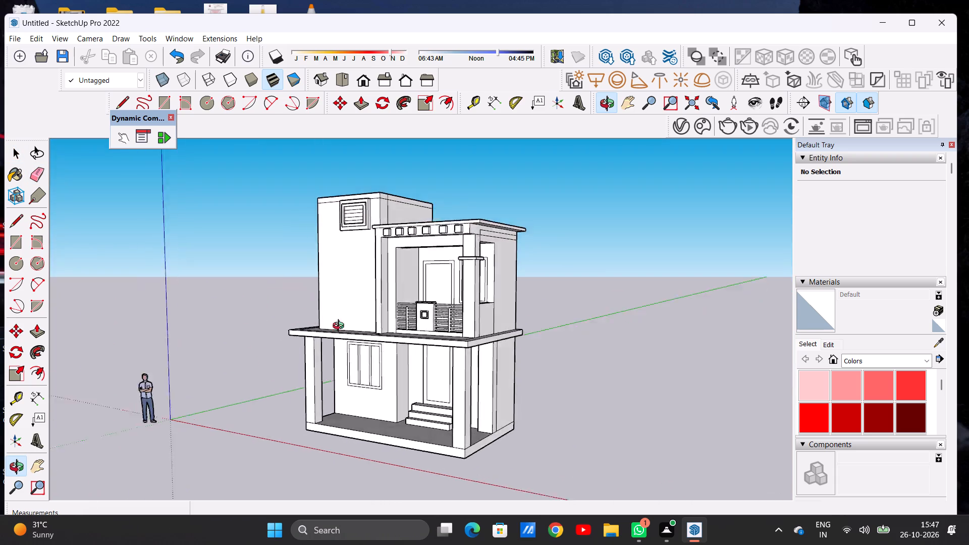
{"action": "middle_click_drag", "start_coordinate": [341, 327], "coordinate": [420, 321]}
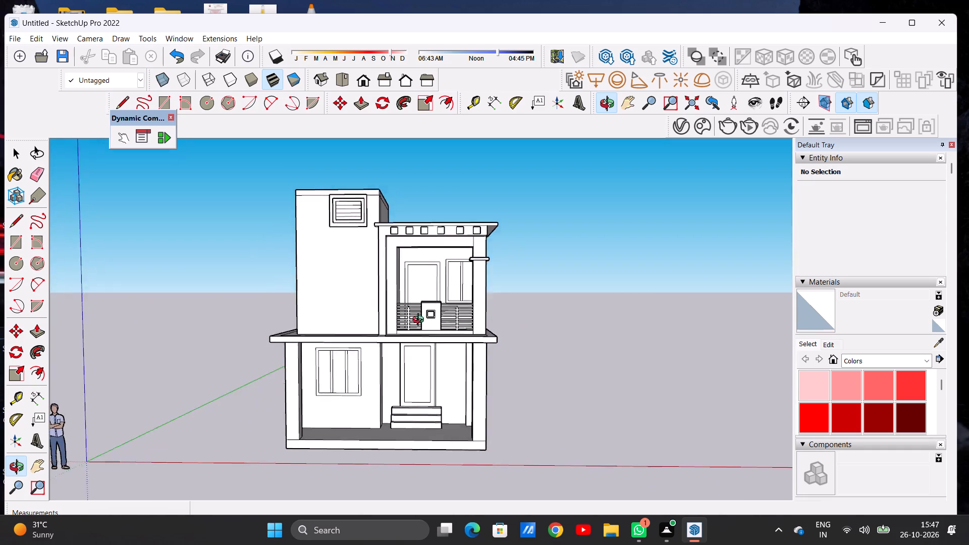
Draw the outer border outline on the tall block's upper left front corner, about 4' 8 7/16" high and 2' 1 7/16" wide.
{"action": "middle_click_drag", "start_coordinate": [420, 321], "coordinate": [433, 328]}
{"action": "scroll", "coordinate": [352, 219], "scroll_direction": "up", "scroll_amount": 11}
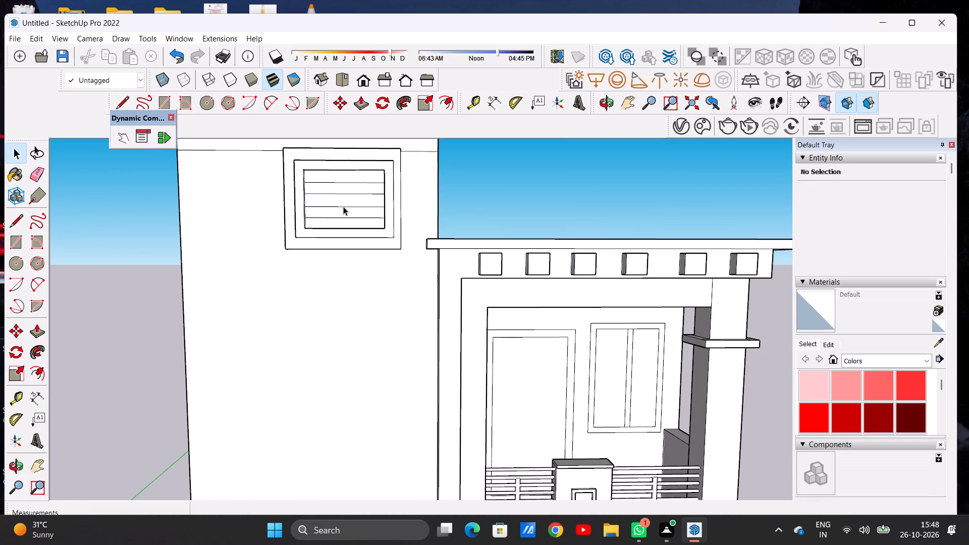
{"action": "scroll", "coordinate": [346, 206], "scroll_direction": "down", "scroll_amount": 12}
{"action": "scroll", "coordinate": [301, 190], "scroll_direction": "up", "scroll_amount": 4}
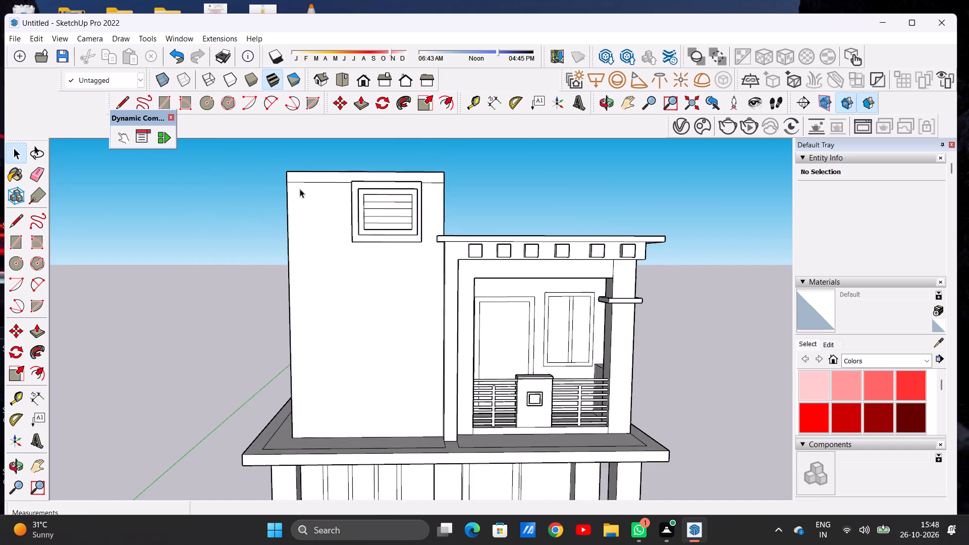
{"action": "scroll", "coordinate": [300, 189], "scroll_direction": "up", "scroll_amount": 6}
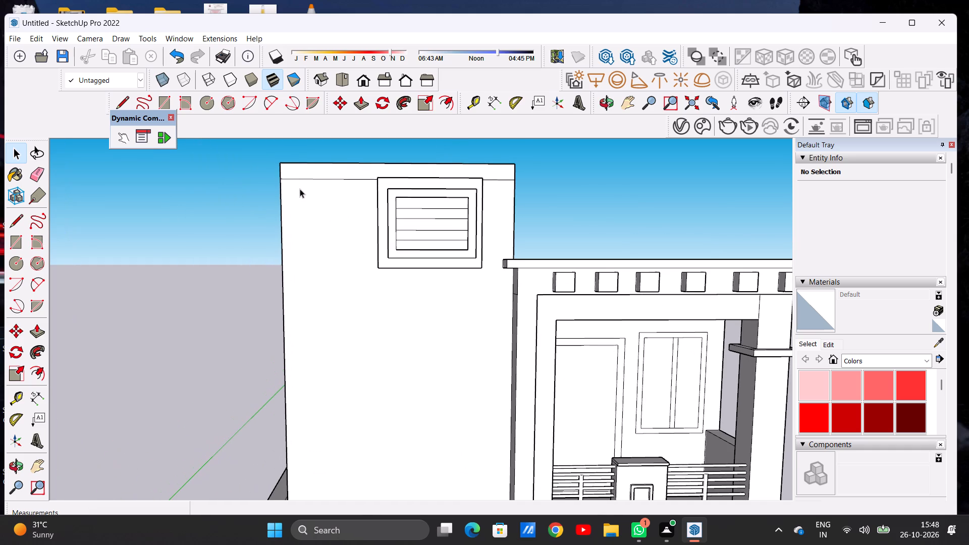
{"action": "key", "text": "l"}
{"action": "scroll", "coordinate": [304, 187], "scroll_direction": "up", "scroll_amount": 2}
{"action": "scroll", "coordinate": [309, 183], "scroll_direction": "down", "scroll_amount": 1}
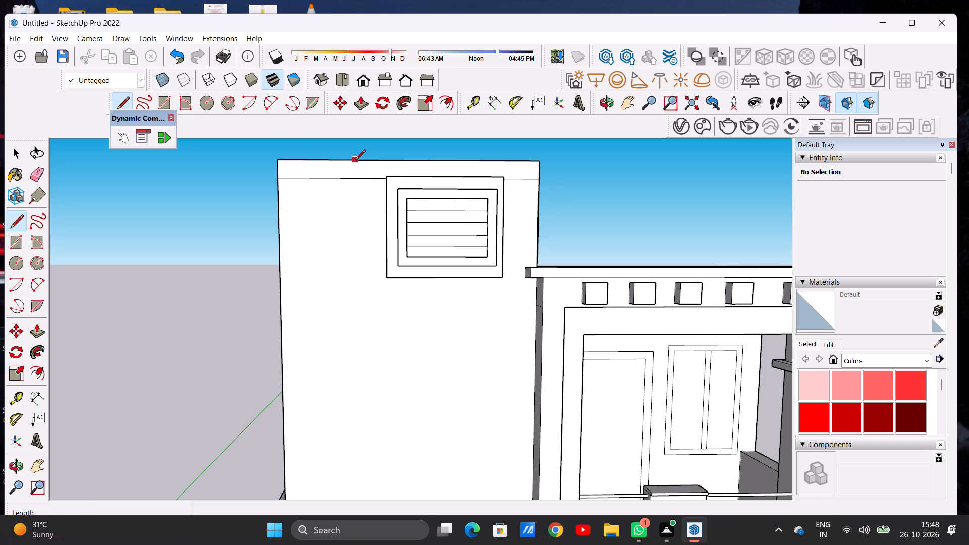
{"action": "left_click", "coordinate": [343, 162]}
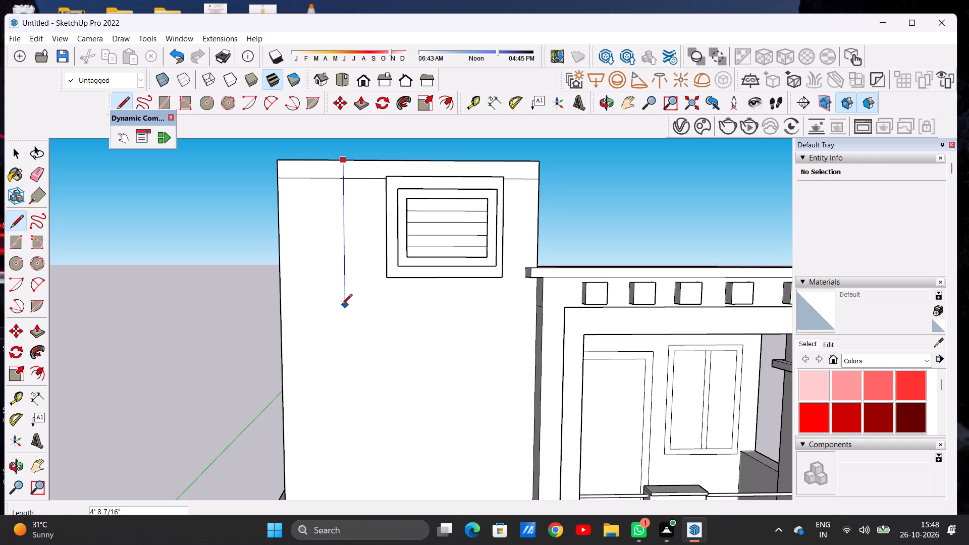
{"action": "left_click", "coordinate": [342, 305]}
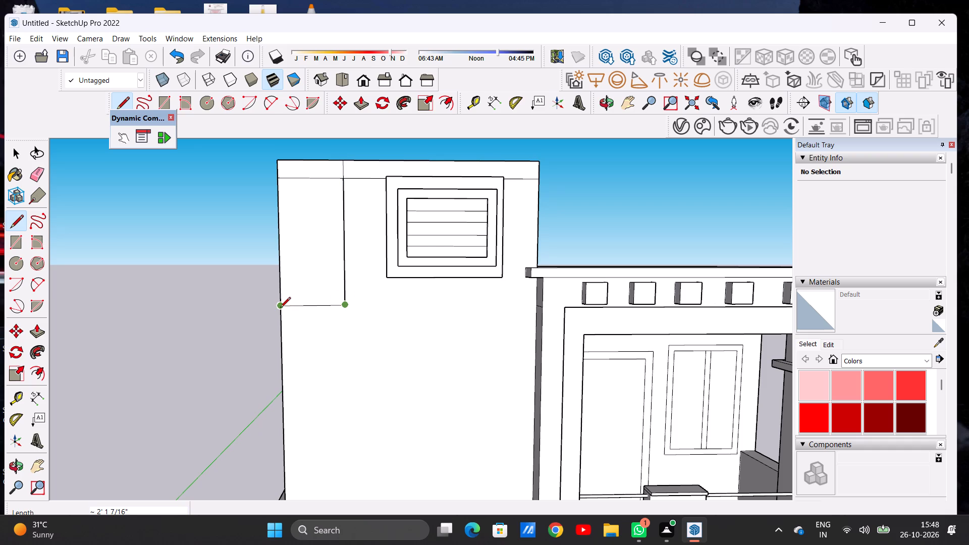
{"action": "left_click", "coordinate": [280, 308]}
Draw the inner border lines within the corner outline, about 4' 1 5/8" down from the band line and 1' 5 15/16" across to the block's edge.
{"action": "left_click", "coordinate": [324, 176]}
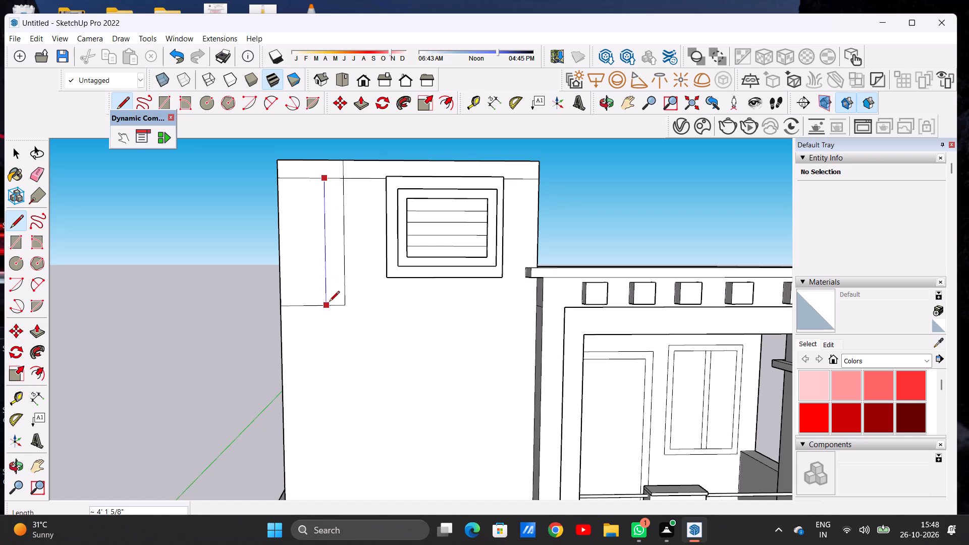
{"action": "left_click", "coordinate": [329, 302]}
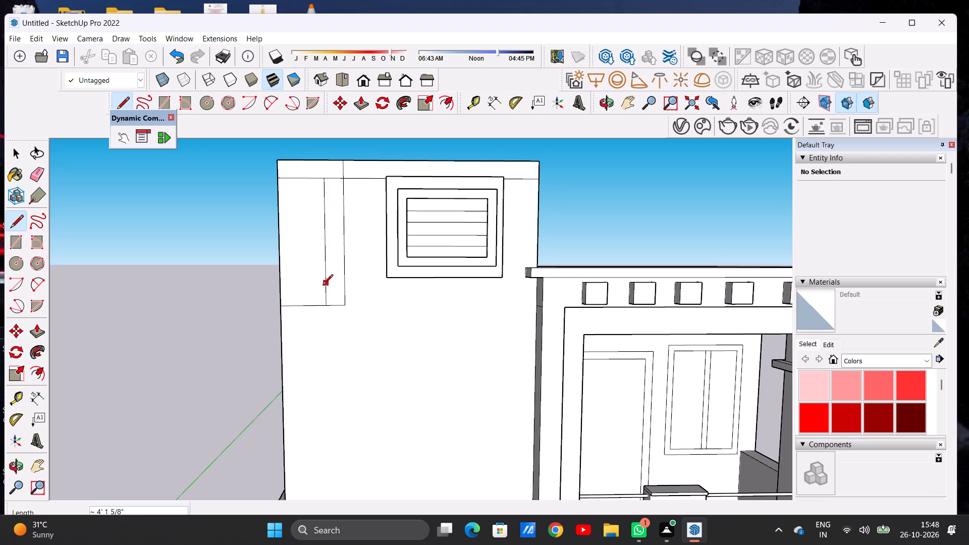
{"action": "left_click", "coordinate": [326, 289]}
{"action": "left_click", "coordinate": [280, 286]}
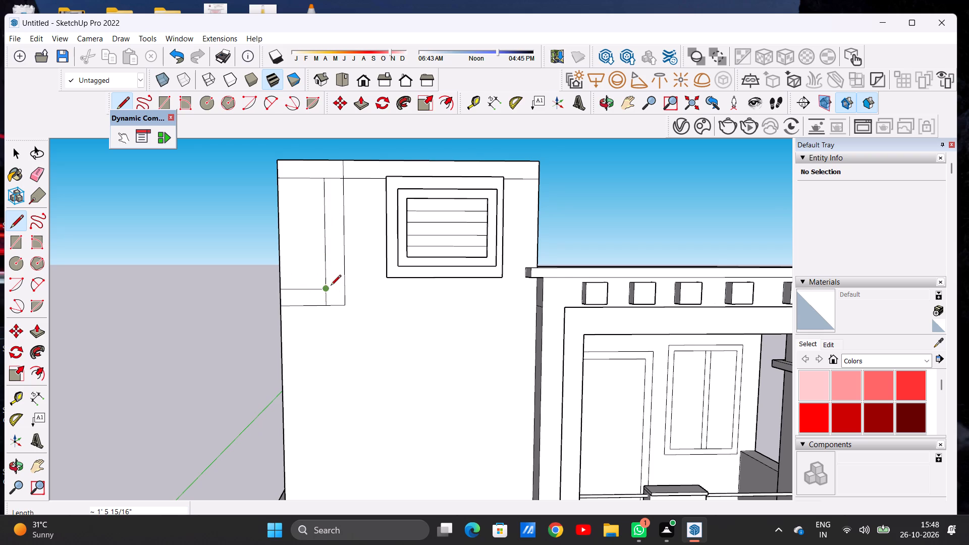
{"action": "key", "text": "space"}
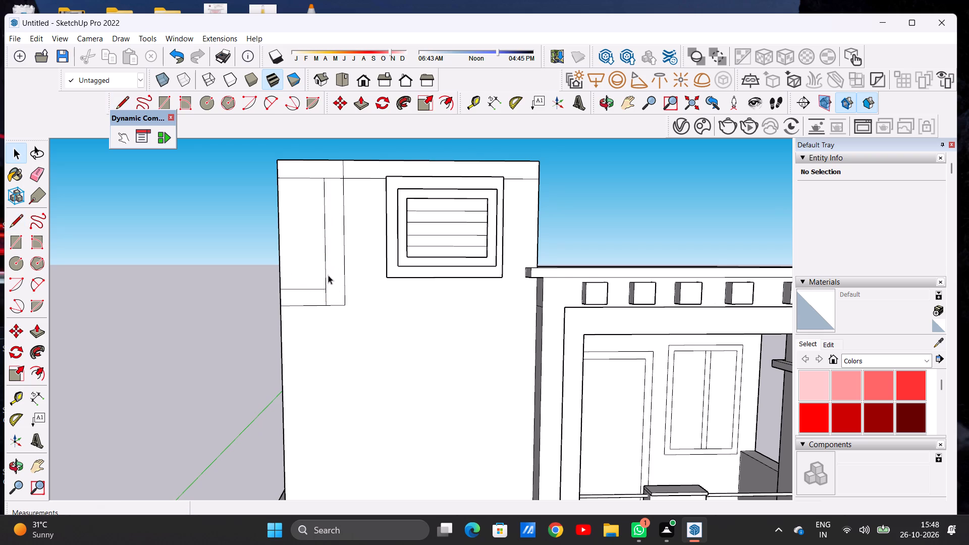
Copy the bottom strip inside the corner outline upward about 8 1/16" and repeat it as an array of 4 copies.
{"action": "scroll", "coordinate": [309, 271], "scroll_direction": "down", "scroll_amount": 5}
{"action": "scroll", "coordinate": [310, 296], "scroll_direction": "up", "scroll_amount": 5}
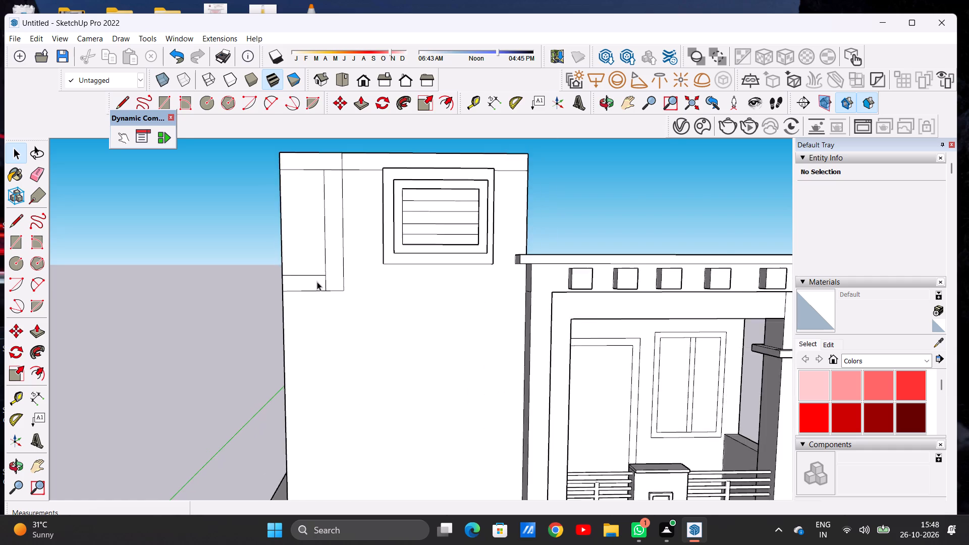
{"action": "scroll", "coordinate": [317, 281], "scroll_direction": "up", "scroll_amount": 9}
{"action": "double_click", "coordinate": [315, 287]}
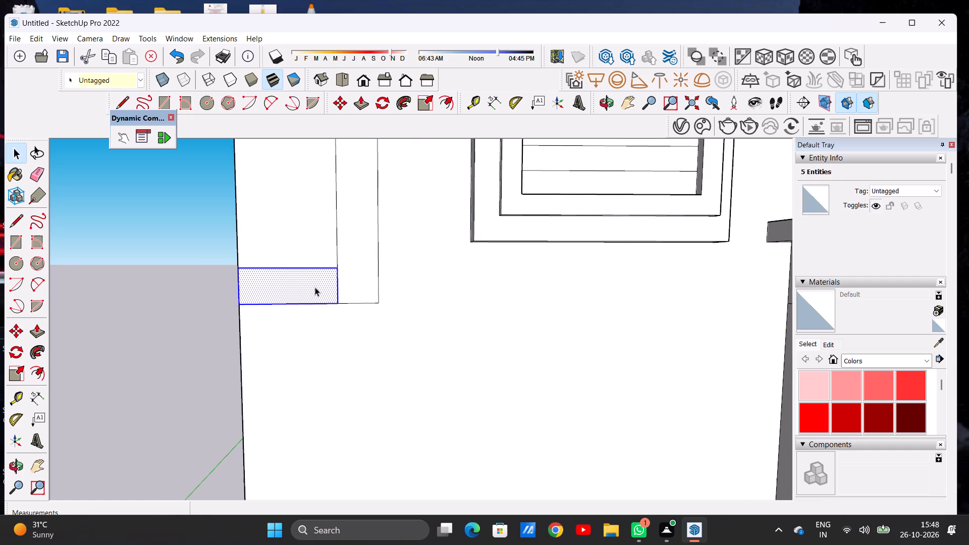
{"action": "key", "text": "m"}
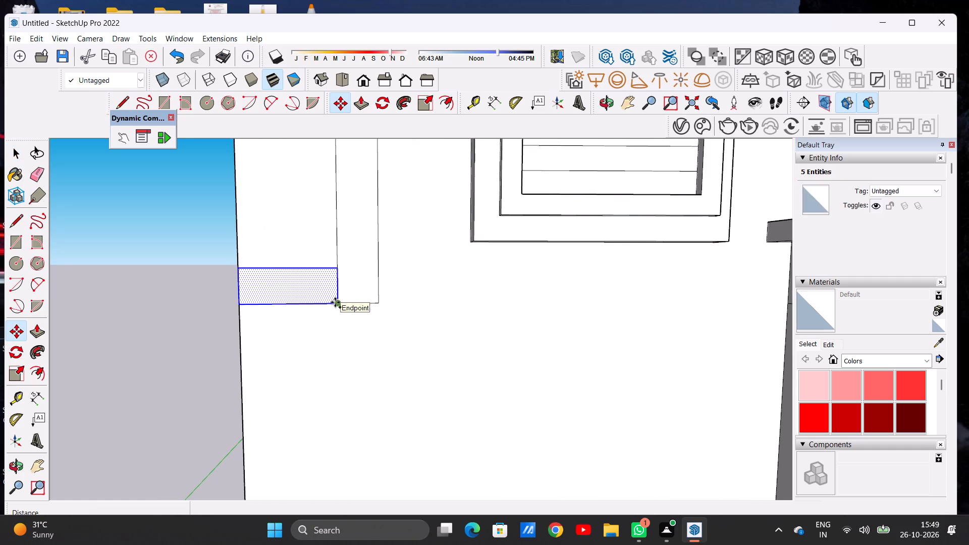
{"action": "left_click", "coordinate": [335, 302]}
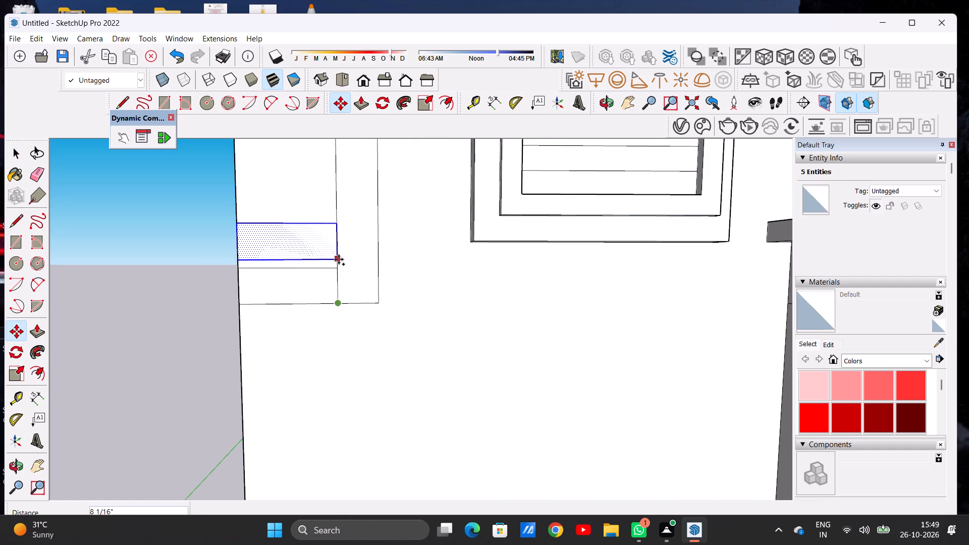
{"action": "left_click", "coordinate": [339, 259]}
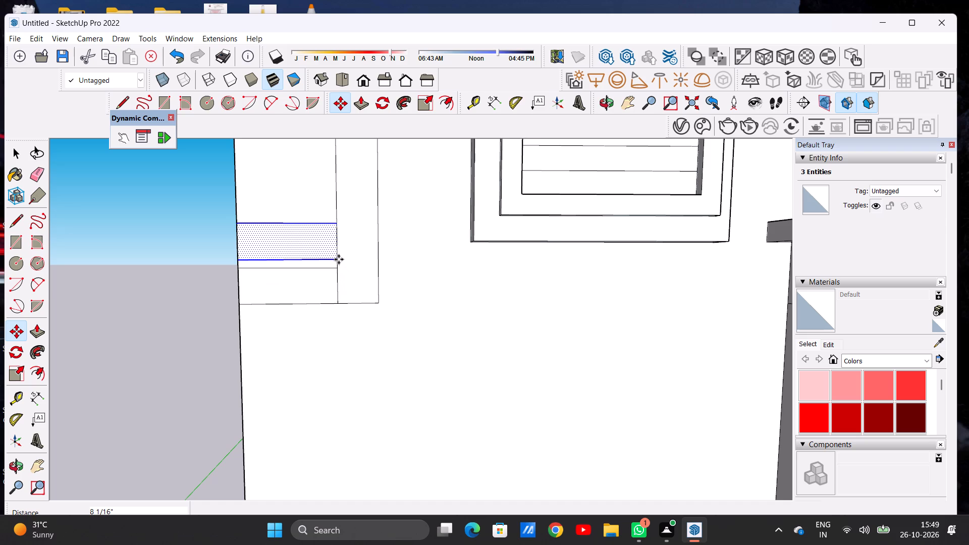
{"action": "key", "text": "shift+asterisk"}
{"action": "key", "text": "4"}
{"action": "key", "text": "Return"}
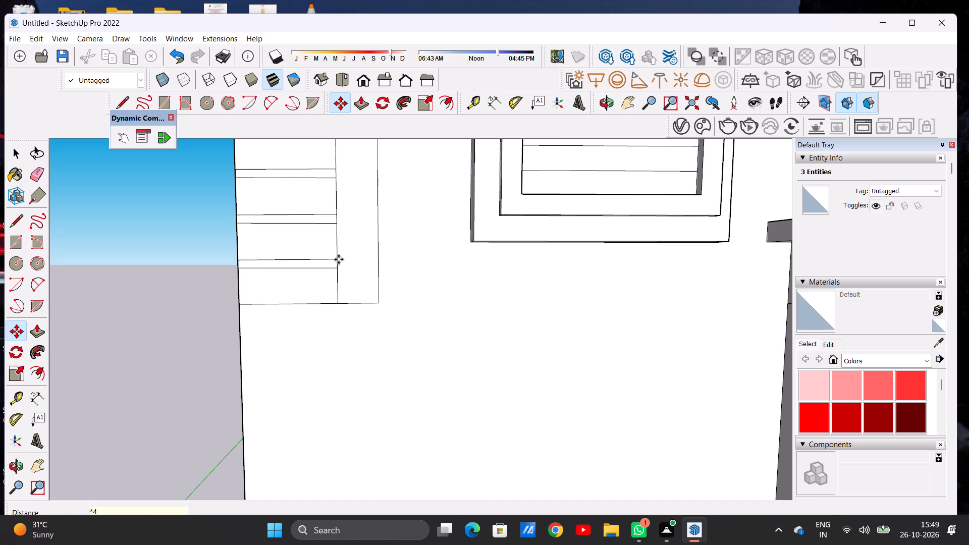
{"action": "key", "text": "space"}
Copy the topmost strip upward about 9 5/16" and nudge the copy down slightly so it sits below the top band line.
{"action": "scroll", "coordinate": [264, 251], "scroll_direction": "down", "scroll_amount": 9}
{"action": "scroll", "coordinate": [263, 250], "scroll_direction": "up", "scroll_amount": 2}
{"action": "scroll", "coordinate": [263, 250], "scroll_direction": "down", "scroll_amount": 2}
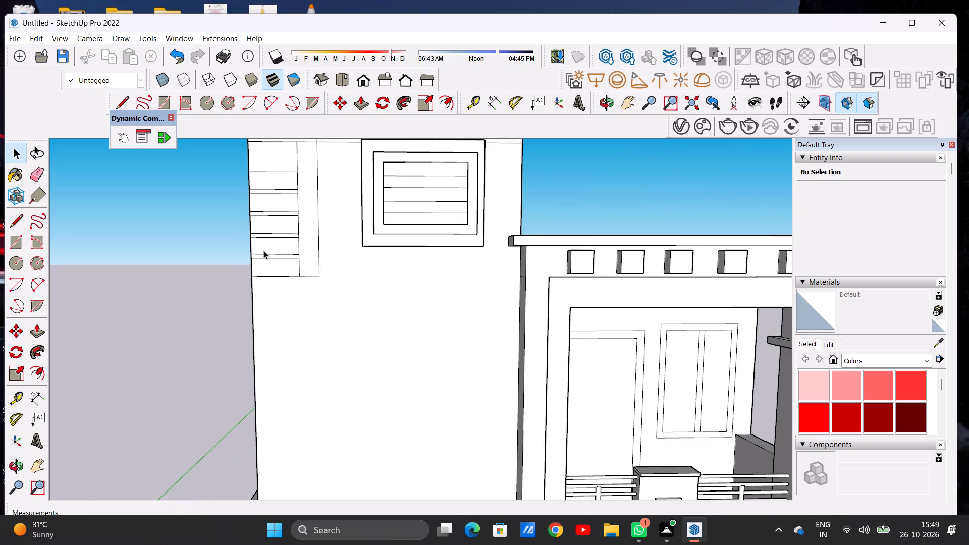
{"action": "scroll", "coordinate": [263, 250], "scroll_direction": "down", "scroll_amount": 6}
{"action": "scroll", "coordinate": [280, 200], "scroll_direction": "up", "scroll_amount": 11}
{"action": "double_click", "coordinate": [281, 217]}
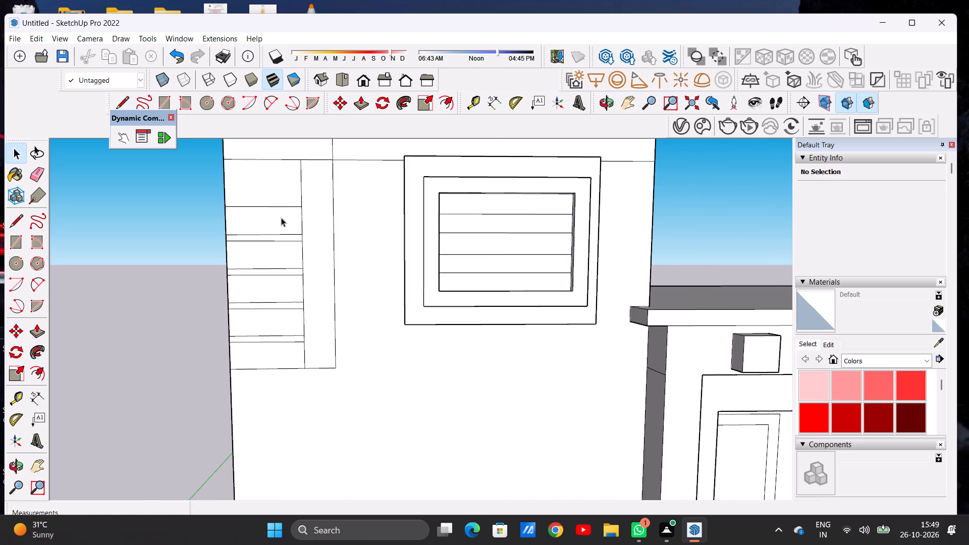
{"action": "key", "text": "m"}
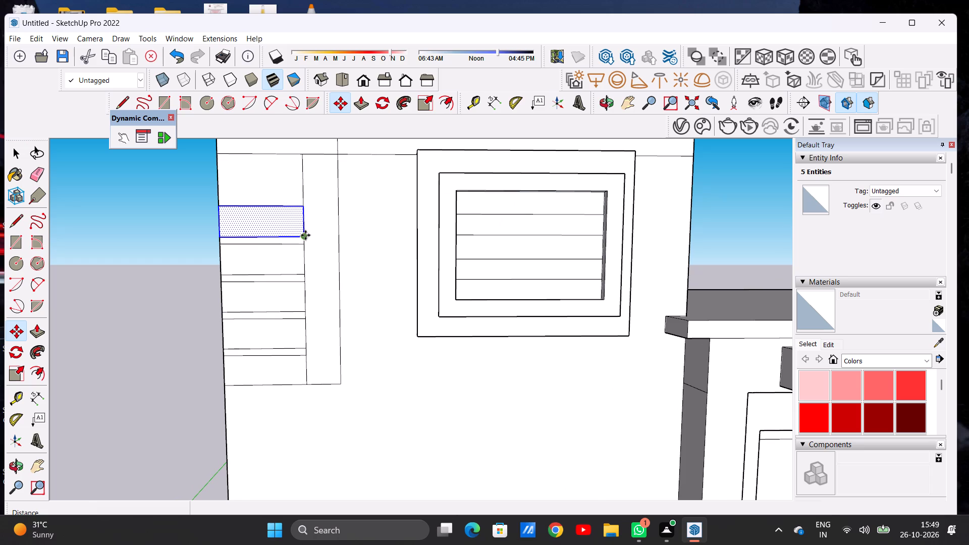
{"action": "left_click", "coordinate": [305, 235]}
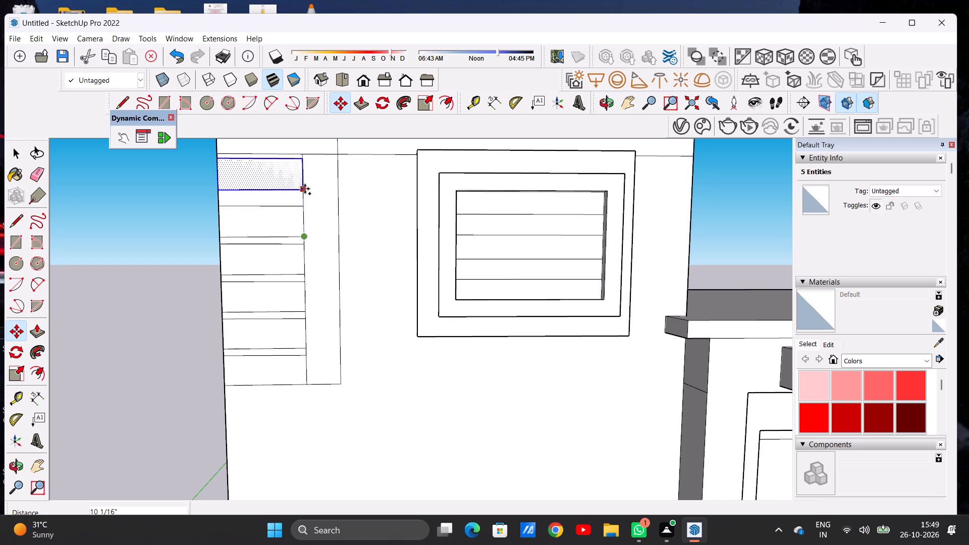
{"action": "left_click", "coordinate": [304, 193]}
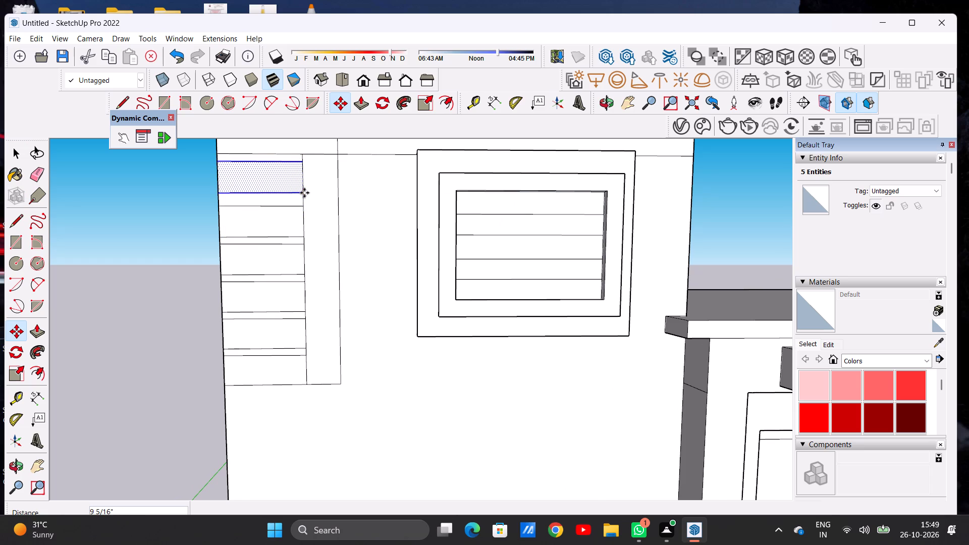
{"action": "key", "text": "space"}
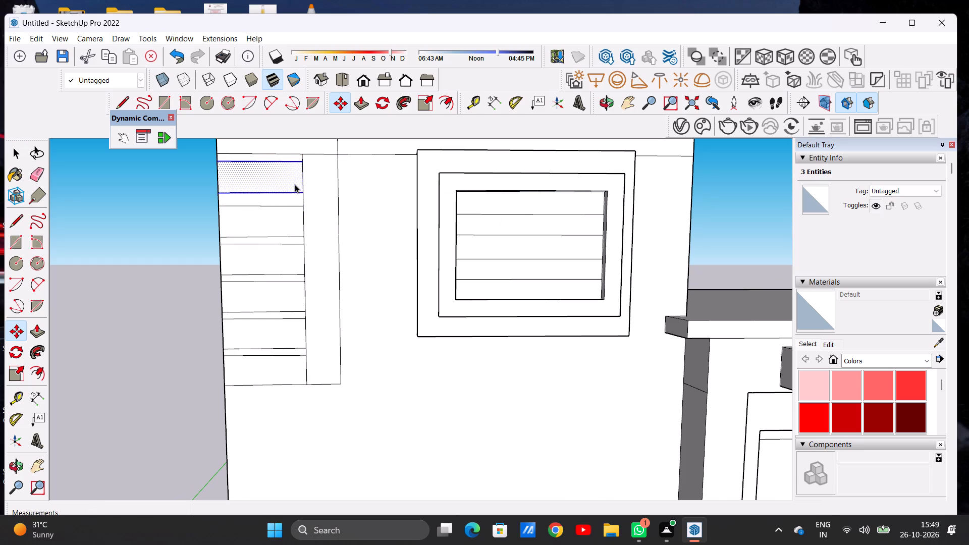
{"action": "key", "text": "m"}
{"action": "left_click", "coordinate": [306, 193]}
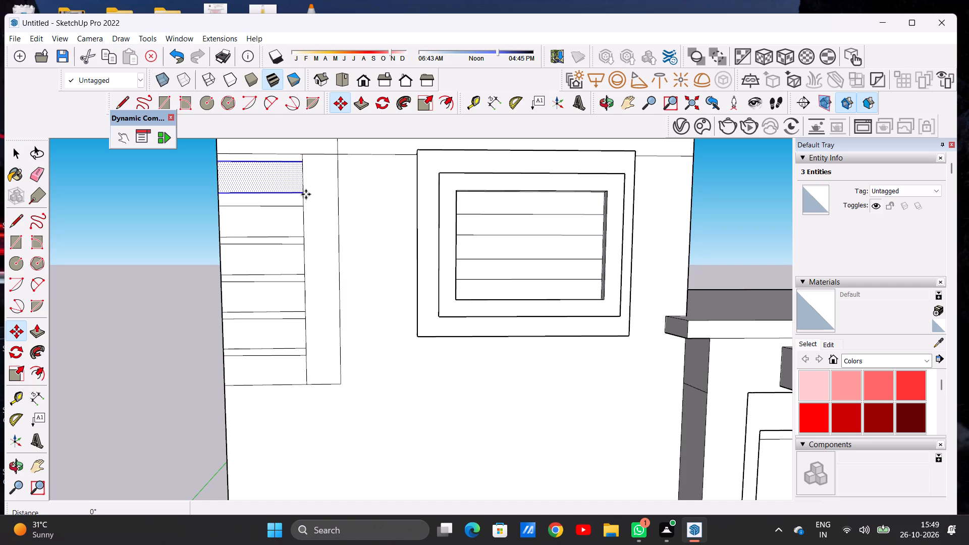
{"action": "left_click", "coordinate": [304, 198]}
{"action": "key", "text": "space"}
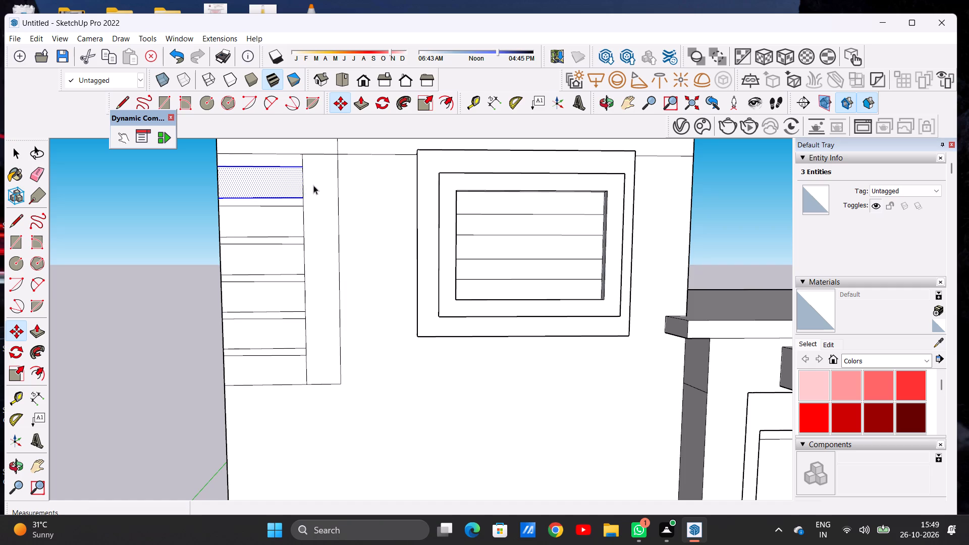
{"action": "scroll", "coordinate": [317, 187], "scroll_direction": "down", "scroll_amount": 14}
{"action": "left_click", "coordinate": [250, 201]}
Erase the short band line segment crossing the vertical border, joining it with the top band's corner portion.
{"action": "scroll", "coordinate": [302, 170], "scroll_direction": "up", "scroll_amount": 7}
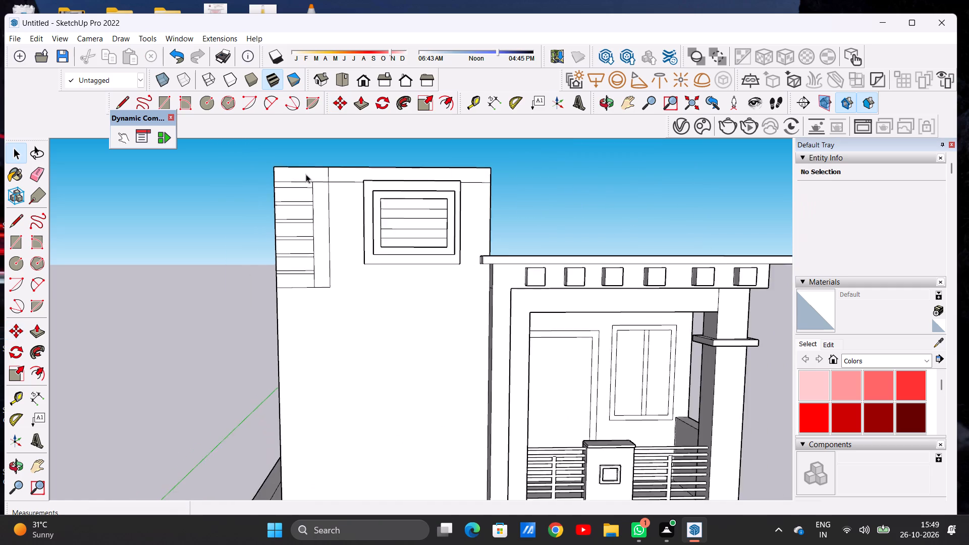
{"action": "scroll", "coordinate": [306, 174], "scroll_direction": "up", "scroll_amount": 7}
{"action": "key", "text": "e"}
{"action": "left_click_drag", "start_coordinate": [332, 187], "coordinate": [334, 193]}
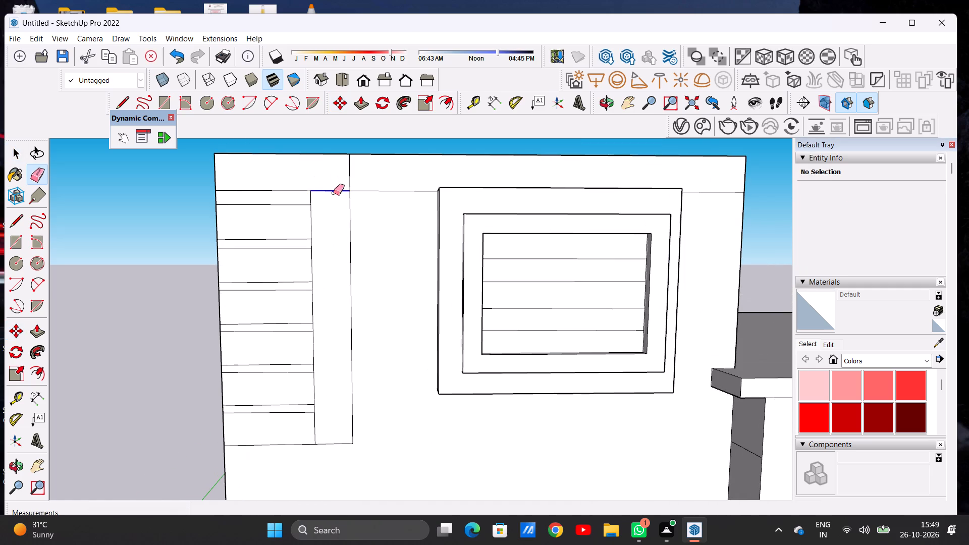
{"action": "key", "text": "space"}
{"action": "scroll", "coordinate": [346, 207], "scroll_direction": "down", "scroll_amount": 6}
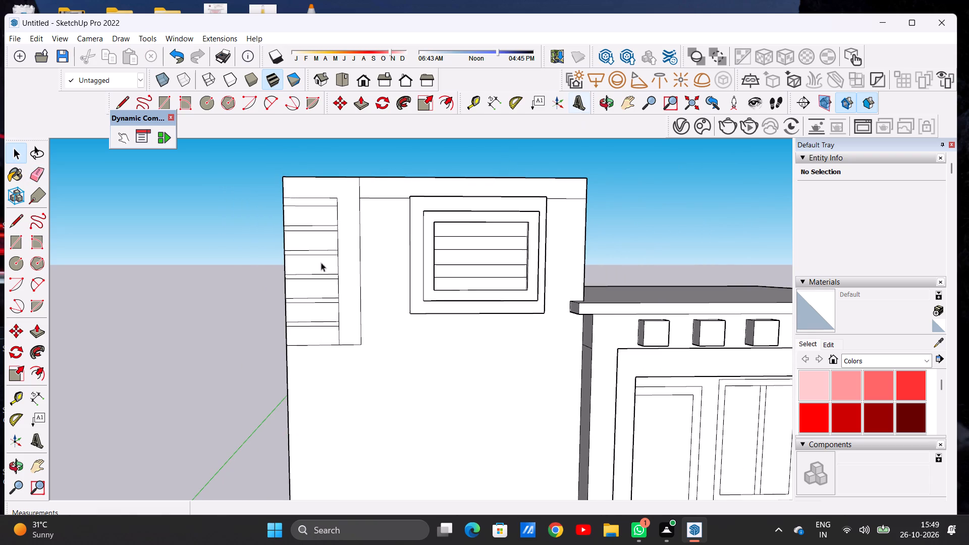
Pull the joined top and vertical border face around the corner strips outward about 3 7/8".
{"action": "middle_click_drag", "start_coordinate": [362, 279], "coordinate": [233, 297]}
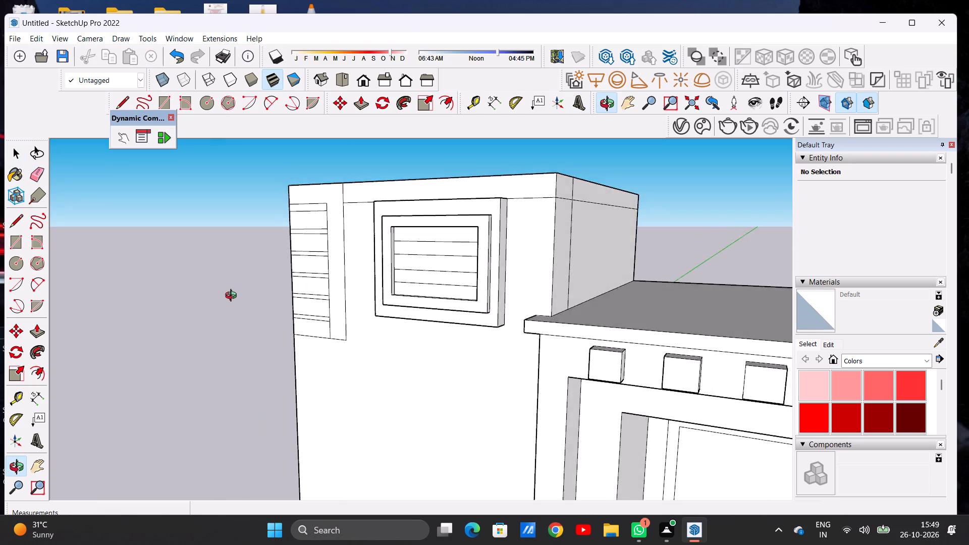
{"action": "middle_click_drag", "start_coordinate": [233, 297], "coordinate": [228, 324]}
{"action": "scroll", "coordinate": [333, 210], "scroll_direction": "up", "scroll_amount": 5}
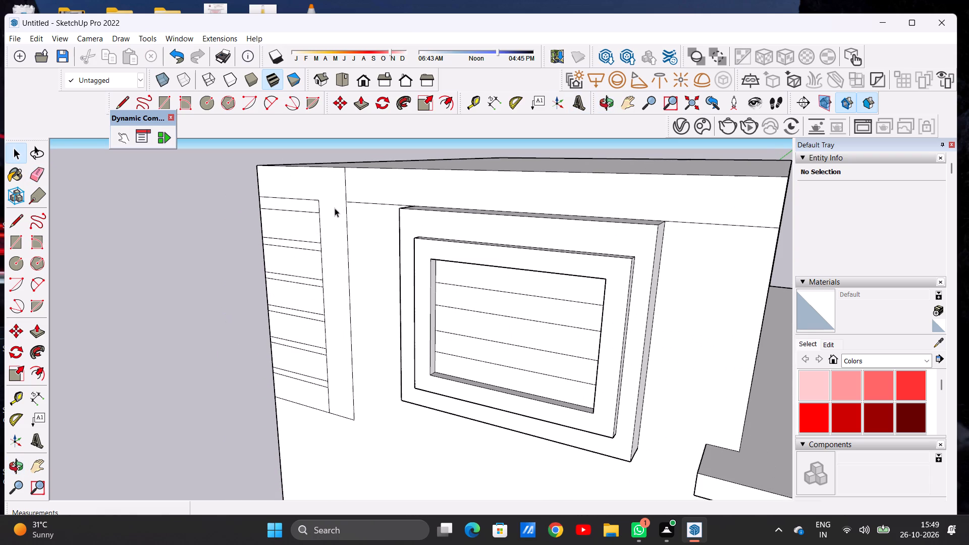
{"action": "key", "text": "p"}
{"action": "left_click", "coordinate": [342, 184]}
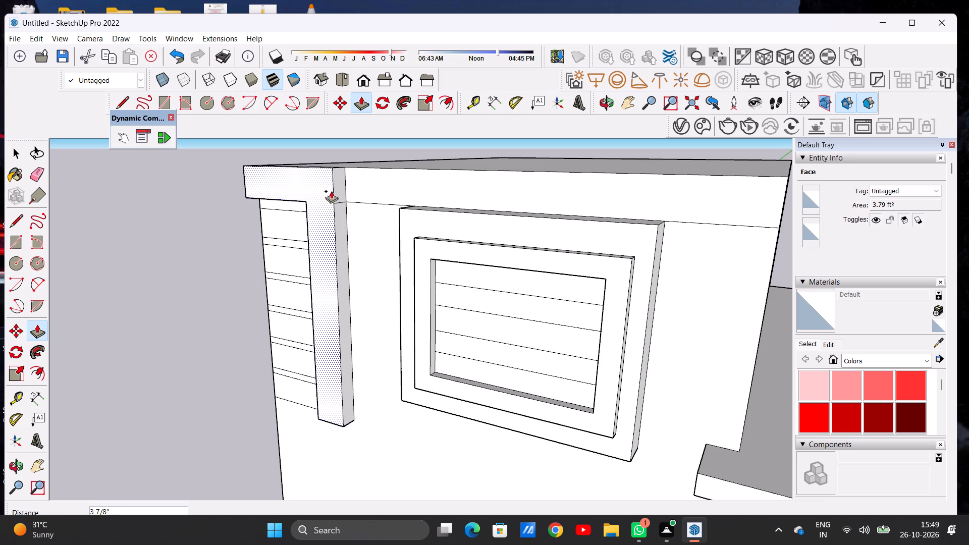
{"action": "left_click", "coordinate": [331, 191]}
{"action": "key", "text": "space"}
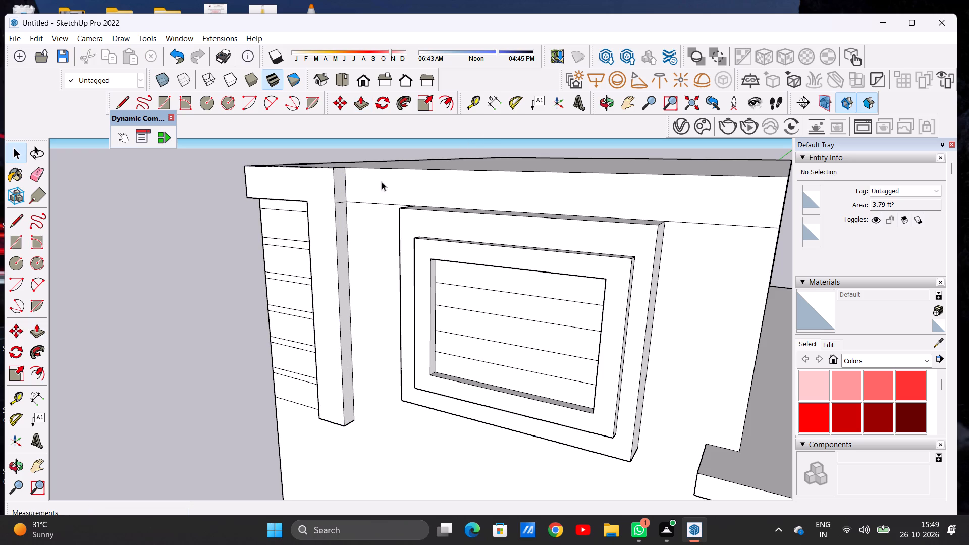
Pull the upper three wide panels between the thin strips in the corner border outward about 2 1/2" each.
{"action": "middle_click_drag", "start_coordinate": [240, 236], "coordinate": [528, 197]}
{"action": "scroll", "coordinate": [503, 206], "scroll_direction": "down", "scroll_amount": 5}
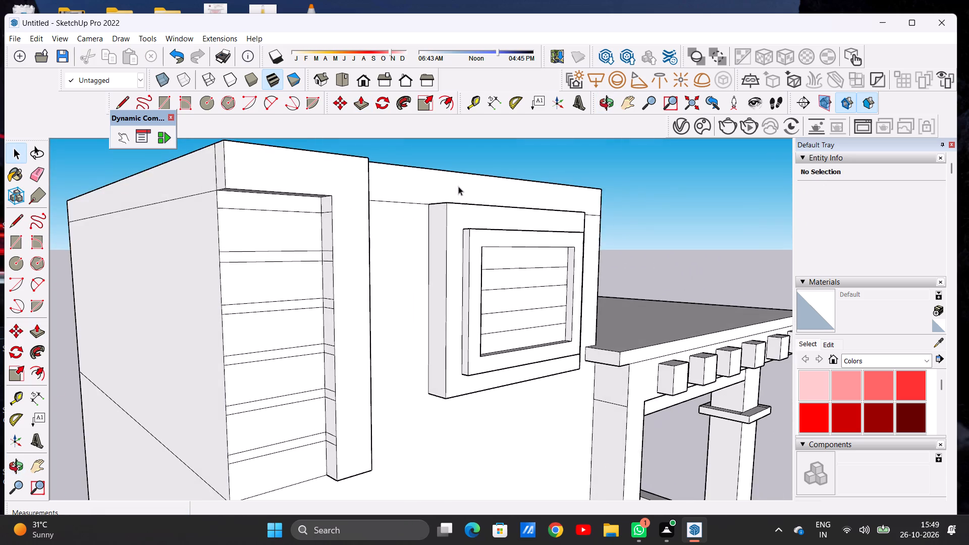
{"action": "scroll", "coordinate": [458, 186], "scroll_direction": "down", "scroll_amount": 3}
{"action": "middle_click_drag", "start_coordinate": [379, 235], "coordinate": [403, 277]}
{"action": "scroll", "coordinate": [417, 267], "scroll_direction": "up", "scroll_amount": 11}
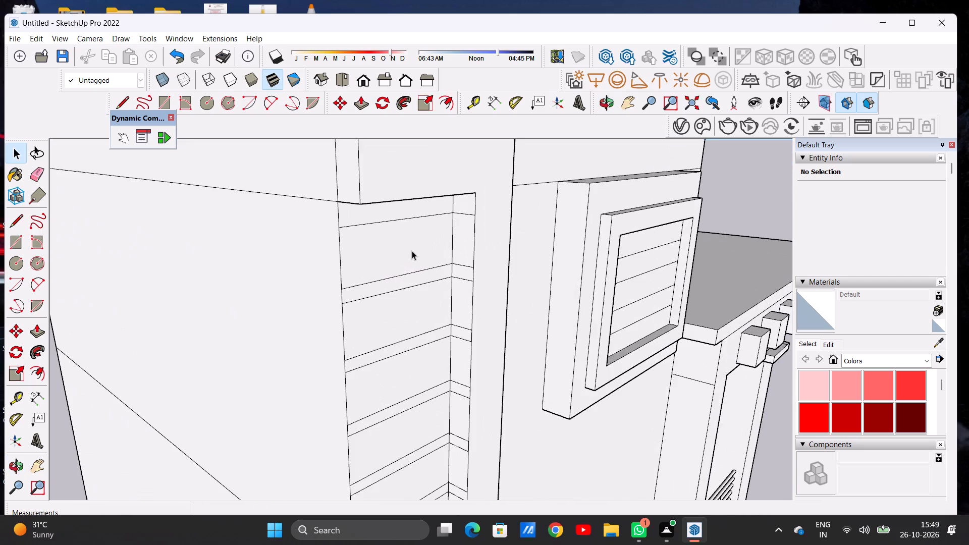
{"action": "key", "text": "p"}
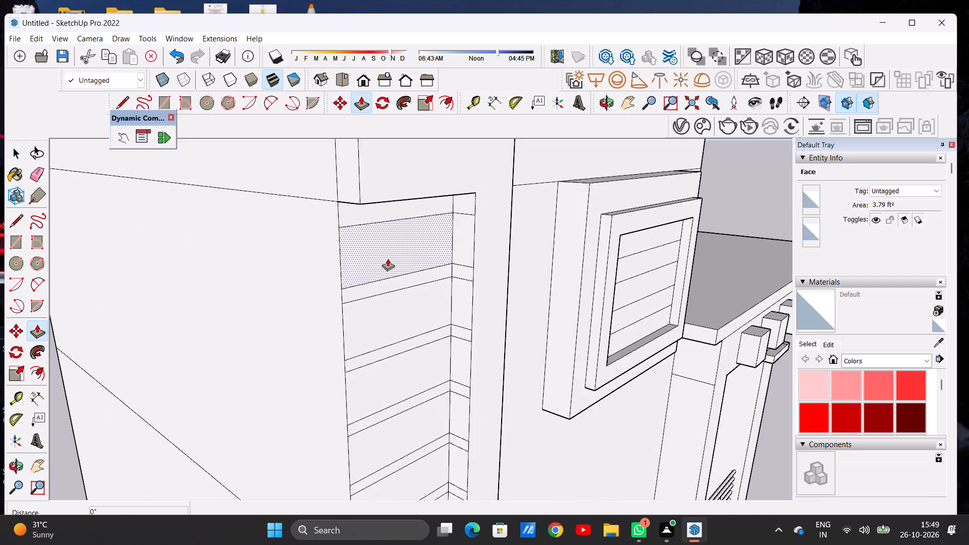
{"action": "left_click", "coordinate": [388, 258]}
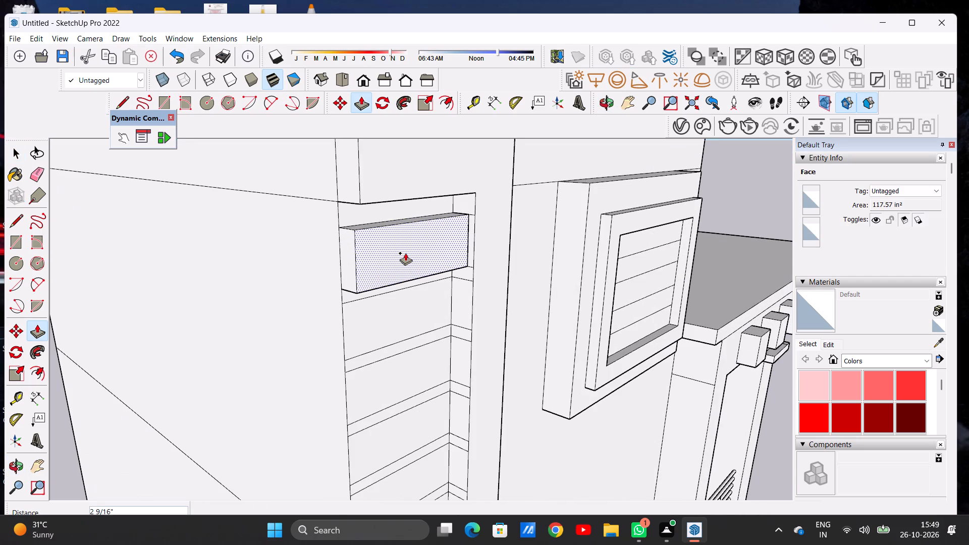
{"action": "left_click", "coordinate": [405, 250]}
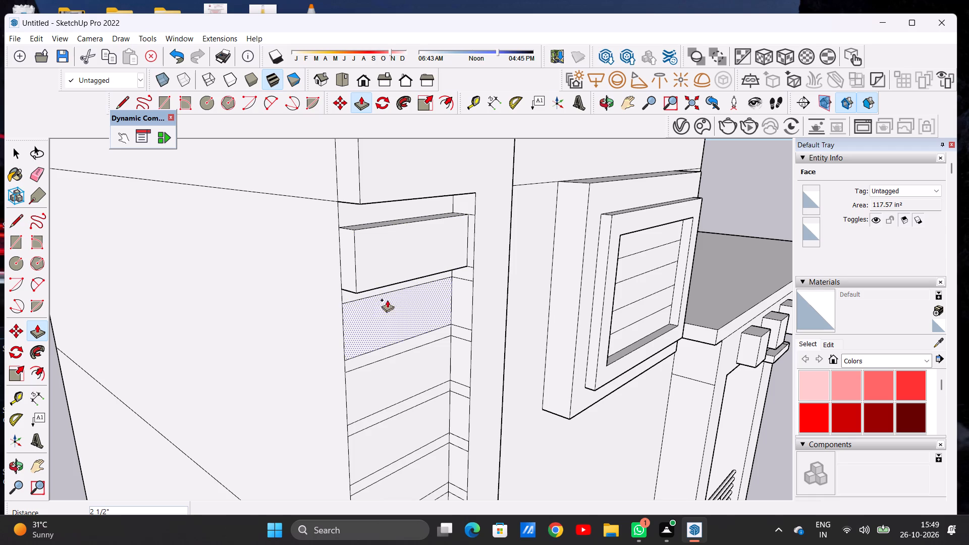
{"action": "left_click", "coordinate": [380, 311]}
{"action": "left_click", "coordinate": [389, 278]}
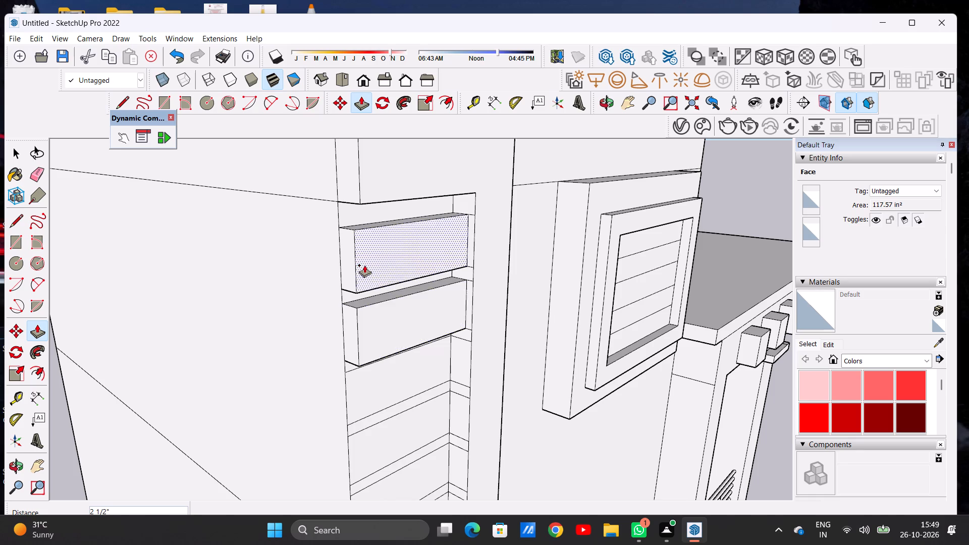
{"action": "scroll", "coordinate": [360, 252], "scroll_direction": "down", "scroll_amount": 8}
{"action": "scroll", "coordinate": [371, 300], "scroll_direction": "up", "scroll_amount": 9}
{"action": "left_click", "coordinate": [347, 324]}
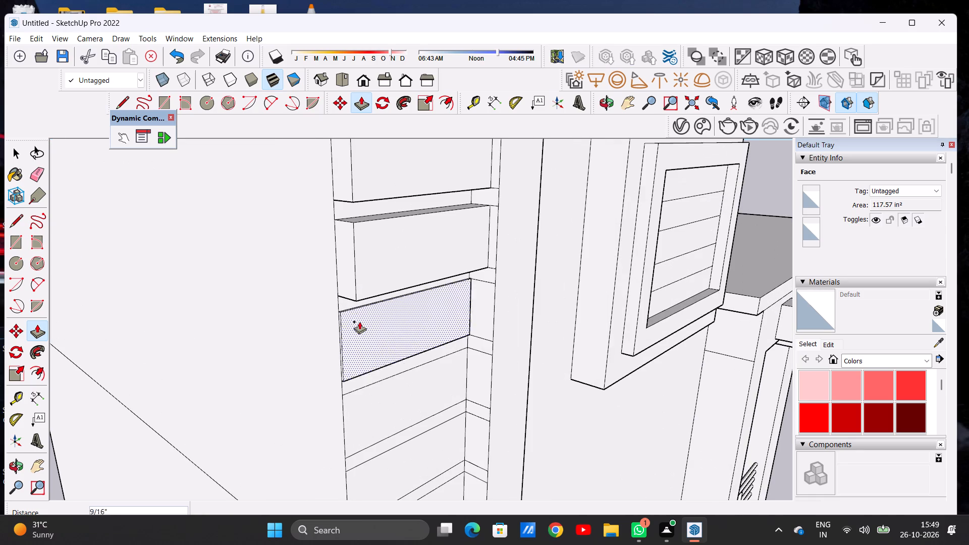
{"action": "left_click", "coordinate": [359, 303]}
Pull the lower three wide panels in the corner border outward about 2 1/2" each to match the upper ones.
{"action": "scroll", "coordinate": [368, 272], "scroll_direction": "down", "scroll_amount": 7}
{"action": "scroll", "coordinate": [368, 341], "scroll_direction": "up", "scroll_amount": 6}
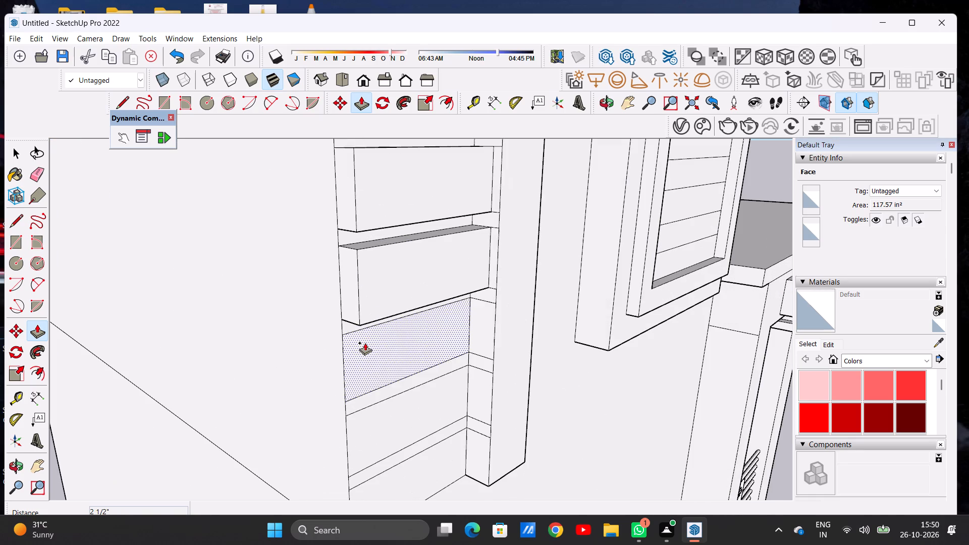
{"action": "left_click", "coordinate": [355, 343]}
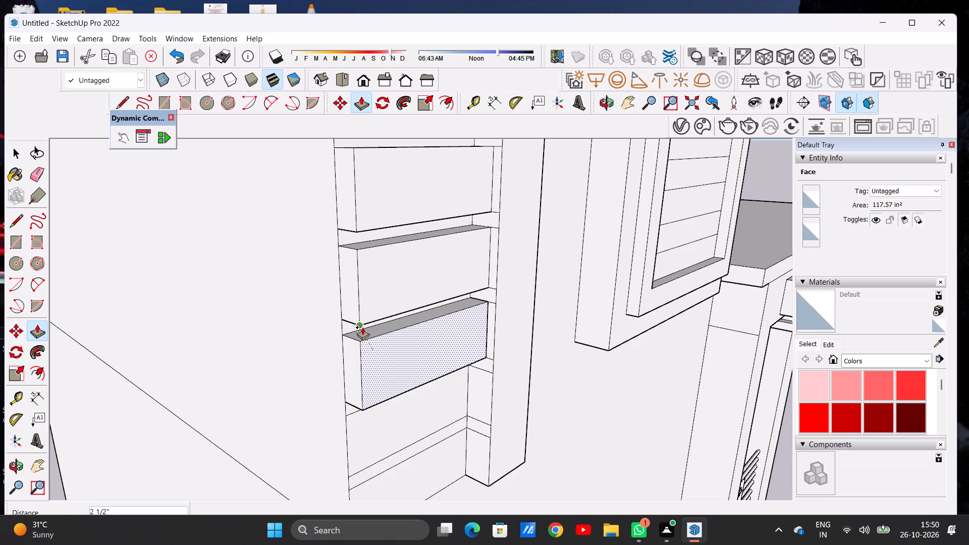
{"action": "left_click", "coordinate": [362, 327]}
{"action": "scroll", "coordinate": [388, 274], "scroll_direction": "down", "scroll_amount": 10}
{"action": "scroll", "coordinate": [391, 344], "scroll_direction": "up", "scroll_amount": 10}
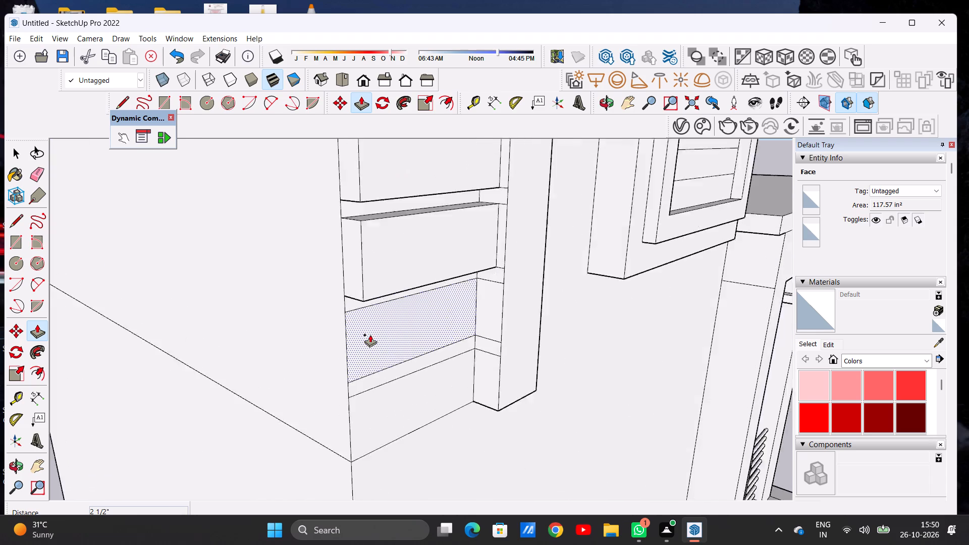
{"action": "scroll", "coordinate": [370, 335], "scroll_direction": "up", "scroll_amount": 1}
{"action": "left_click", "coordinate": [366, 331]}
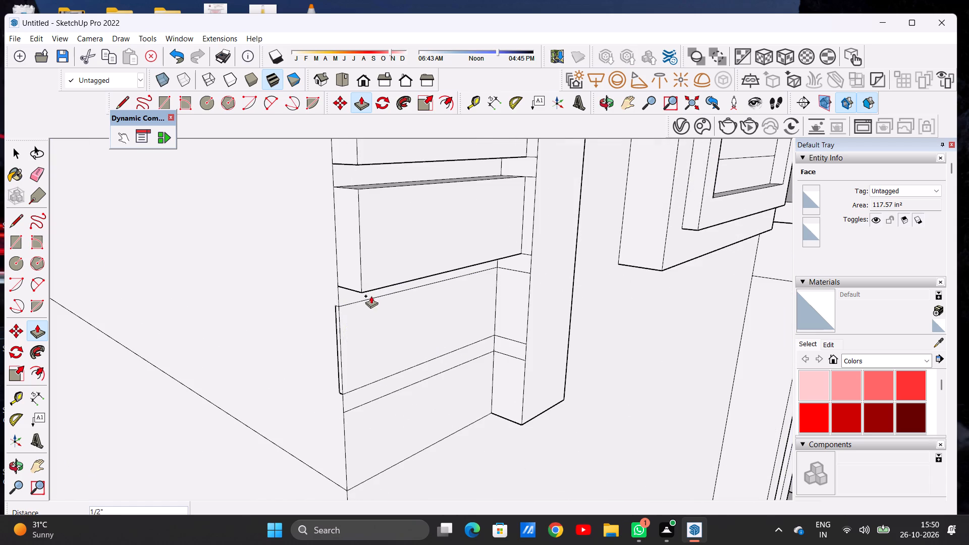
{"action": "left_click", "coordinate": [364, 284]}
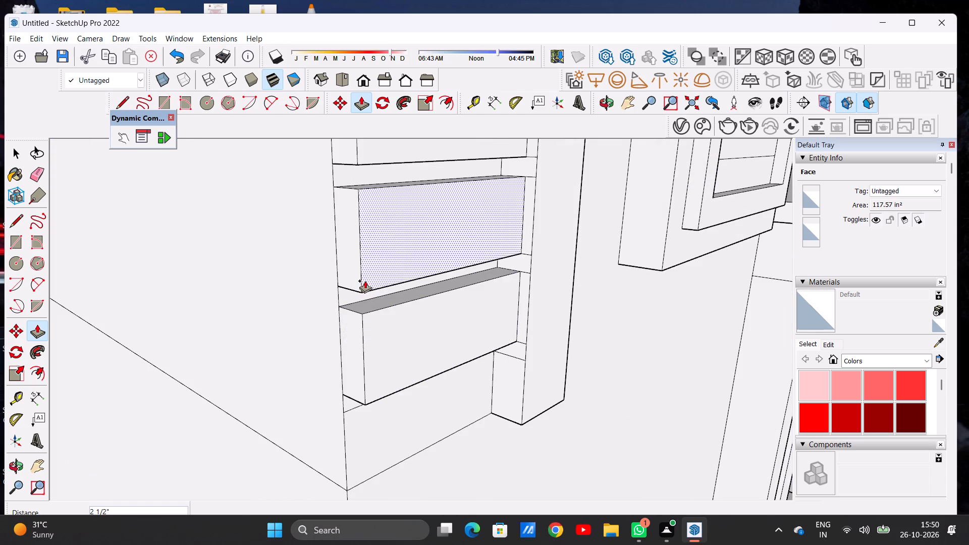
{"action": "scroll", "coordinate": [372, 271], "scroll_direction": "down", "scroll_amount": 7}
{"action": "scroll", "coordinate": [376, 349], "scroll_direction": "up", "scroll_amount": 10}
{"action": "left_click", "coordinate": [374, 359]}
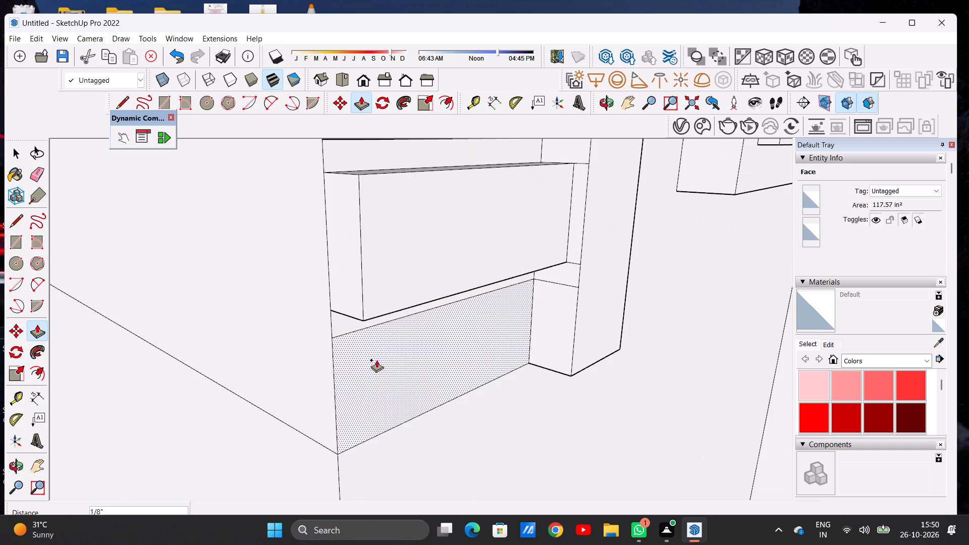
{"action": "left_click", "coordinate": [367, 318]}
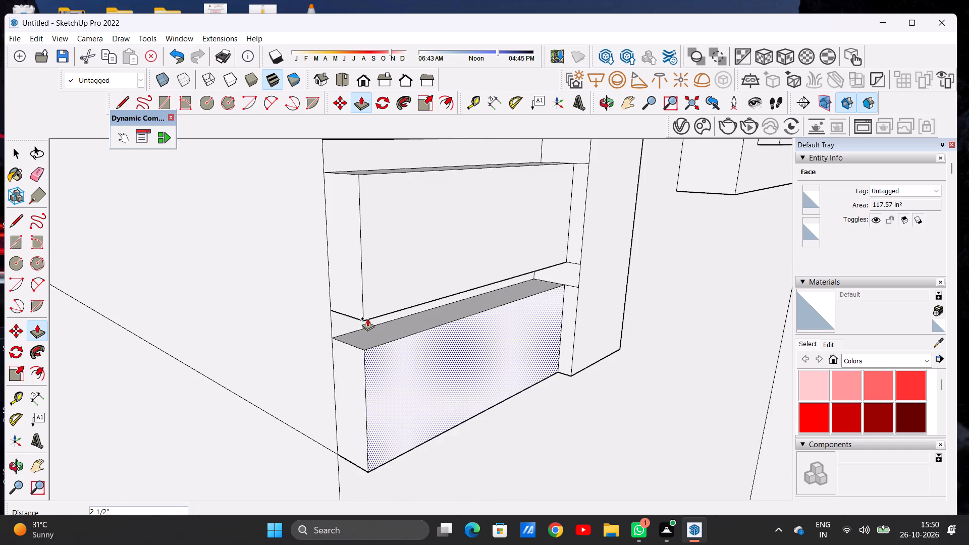
{"action": "key", "text": "space"}
Examine the villa's elevation in front view and from angled views, checking the tall block's corner panels, louvre window and blank wall.
{"action": "scroll", "coordinate": [407, 286], "scroll_direction": "down", "scroll_amount": 7}
{"action": "middle_click_drag", "start_coordinate": [549, 280], "coordinate": [333, 277]}
{"action": "scroll", "coordinate": [411, 275], "scroll_direction": "down", "scroll_amount": 20}
{"action": "scroll", "coordinate": [411, 275], "scroll_direction": "down", "scroll_amount": 4}
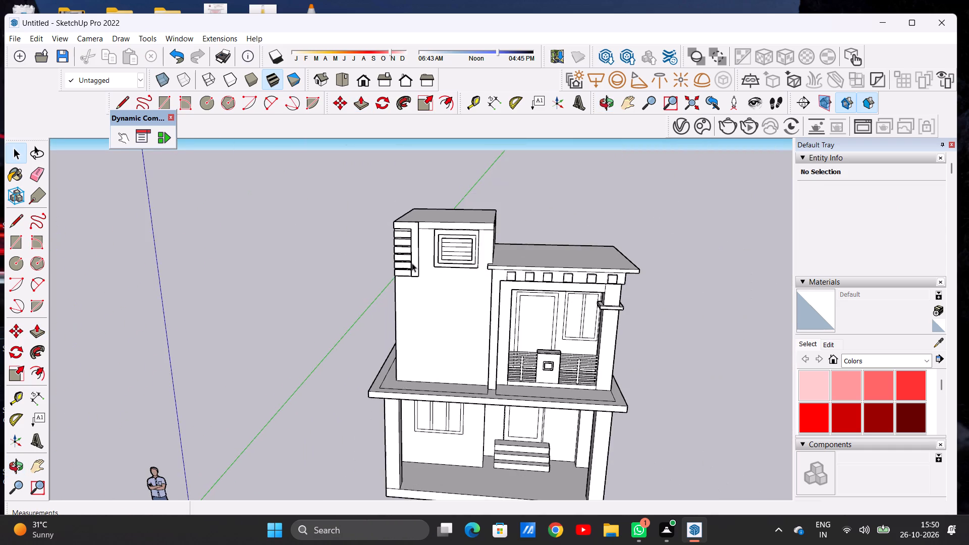
{"action": "scroll", "coordinate": [429, 285], "scroll_direction": "up", "scroll_amount": 5}
{"action": "middle_click_drag", "start_coordinate": [436, 317], "coordinate": [448, 284]}
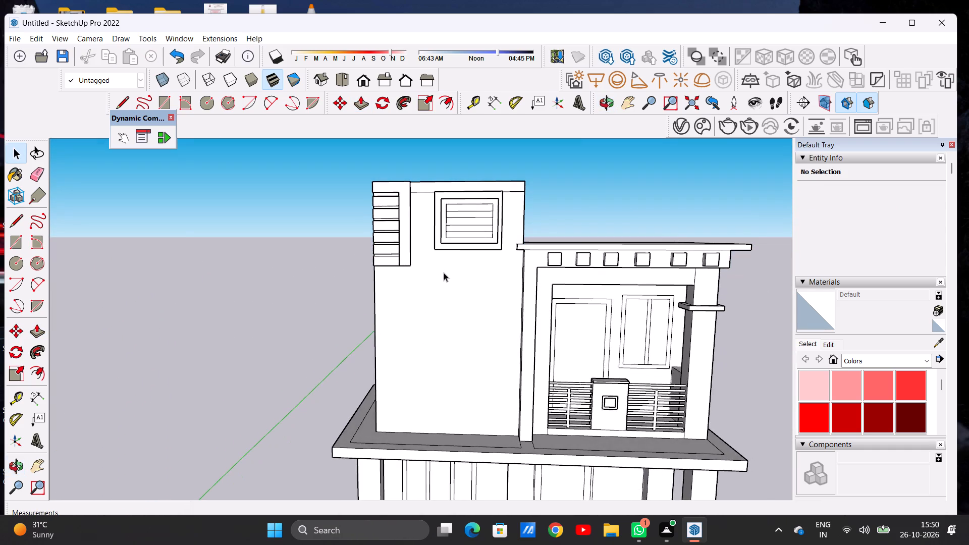
{"action": "scroll", "coordinate": [430, 234], "scroll_direction": "down", "scroll_amount": 6}
{"action": "scroll", "coordinate": [434, 278], "scroll_direction": "up", "scroll_amount": 1}
{"action": "scroll", "coordinate": [434, 278], "scroll_direction": "down", "scroll_amount": 1}
{"action": "scroll", "coordinate": [434, 278], "scroll_direction": "up", "scroll_amount": 3}
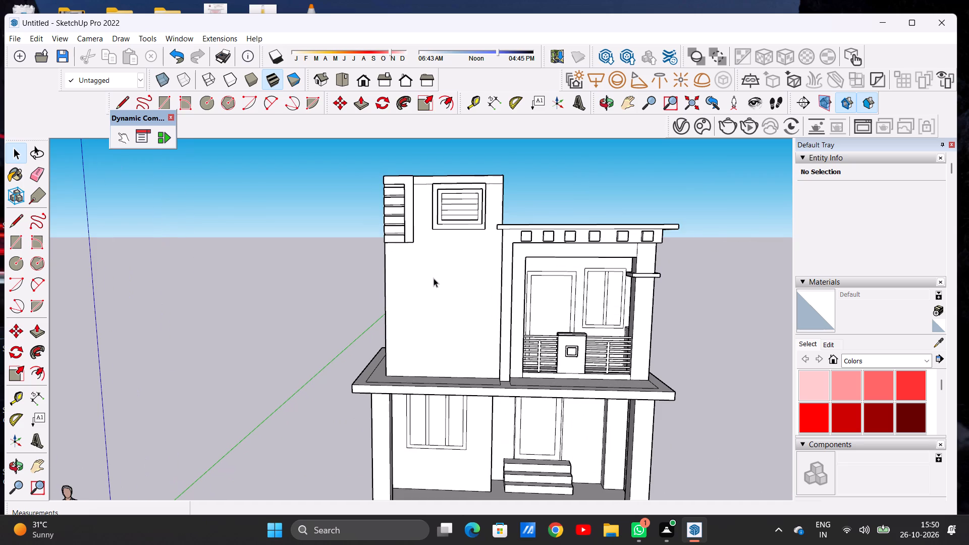
{"action": "scroll", "coordinate": [466, 258], "scroll_direction": "up", "scroll_amount": 4}
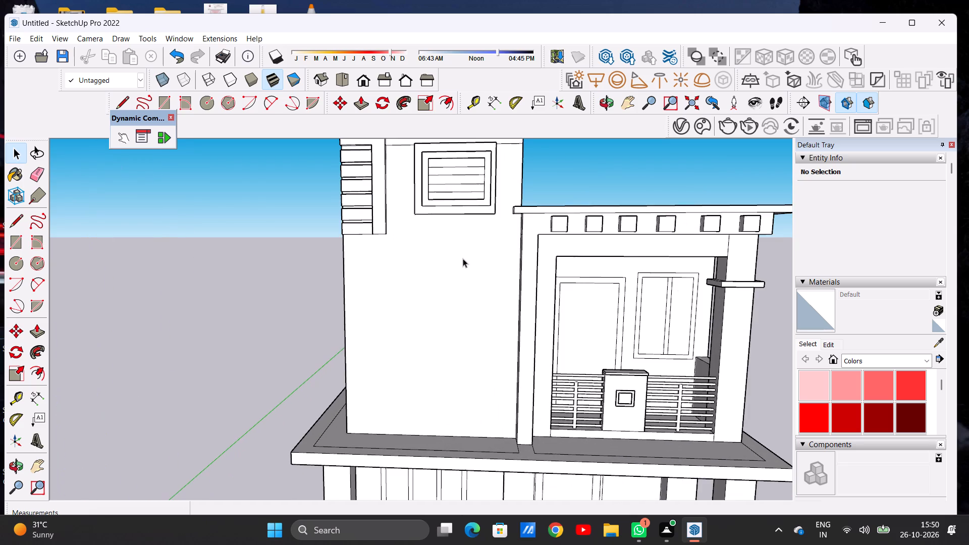
{"action": "scroll", "coordinate": [353, 270], "scroll_direction": "down", "scroll_amount": 7}
{"action": "scroll", "coordinate": [409, 275], "scroll_direction": "up", "scroll_amount": 4}
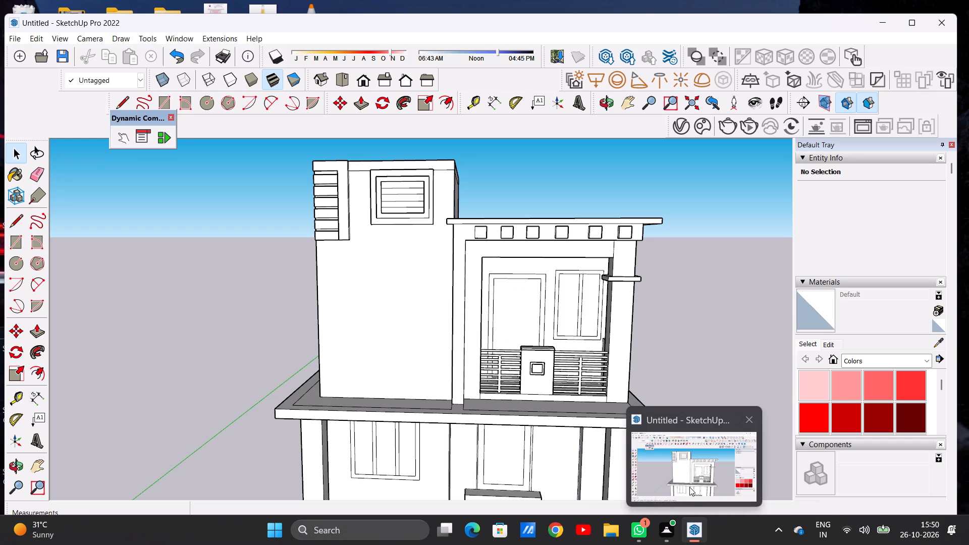
{"action": "left_click", "coordinate": [690, 484]}
{"action": "scroll", "coordinate": [488, 299], "scroll_direction": "down", "scroll_amount": 7}
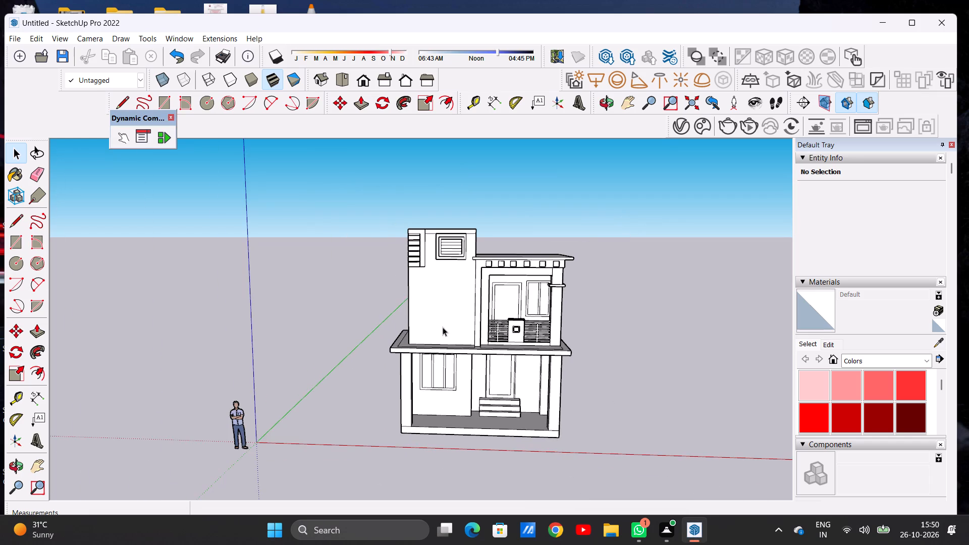
{"action": "scroll", "coordinate": [457, 326], "scroll_direction": "up", "scroll_amount": 6}
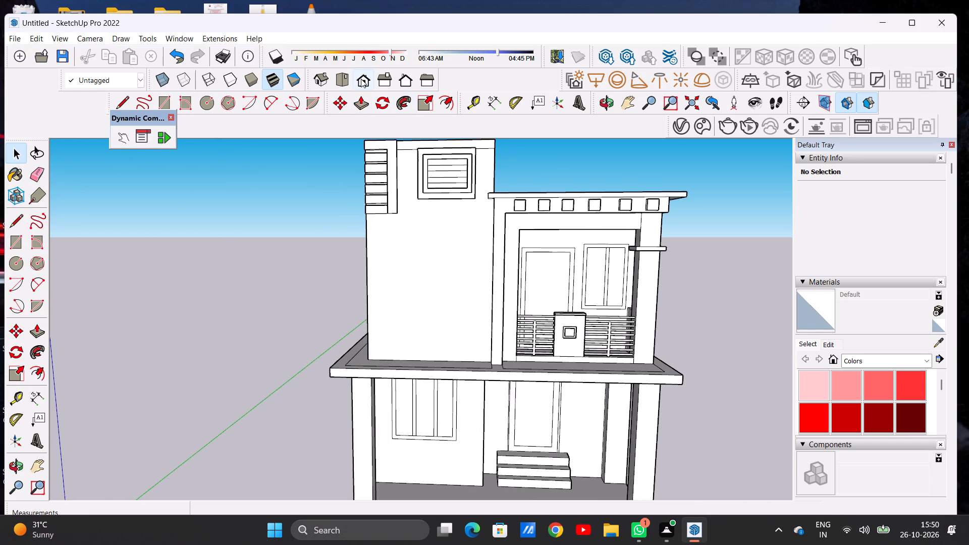
{"action": "left_click", "coordinate": [361, 79]}
{"action": "scroll", "coordinate": [372, 280], "scroll_direction": "down", "scroll_amount": 4}
{"action": "scroll", "coordinate": [341, 186], "scroll_direction": "up", "scroll_amount": 4}
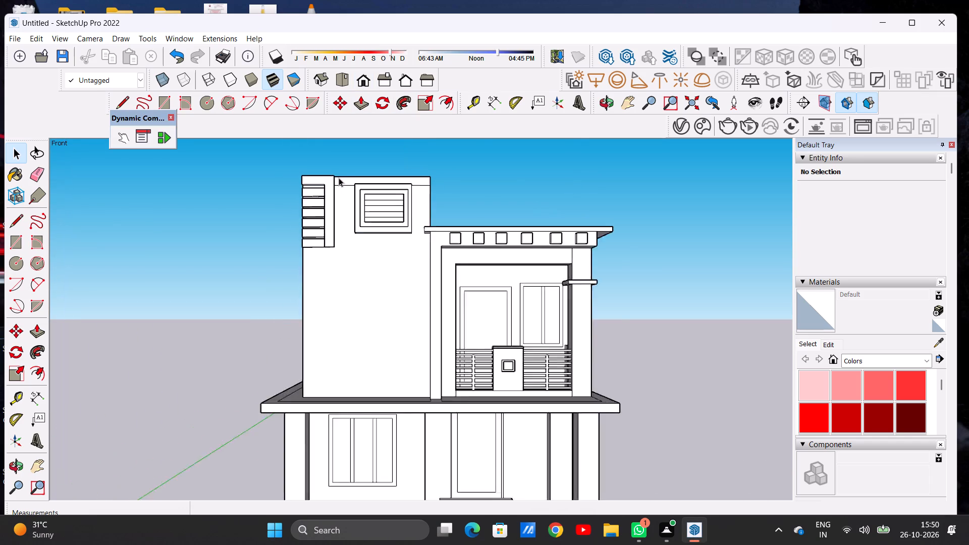
{"action": "scroll", "coordinate": [339, 178], "scroll_direction": "up", "scroll_amount": 1}
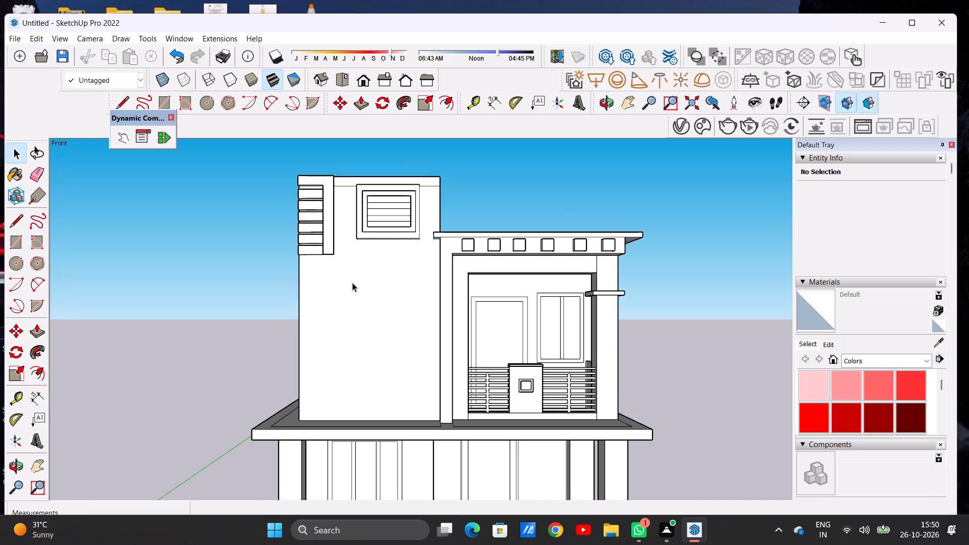
{"action": "scroll", "coordinate": [357, 270], "scroll_direction": "down", "scroll_amount": 3}
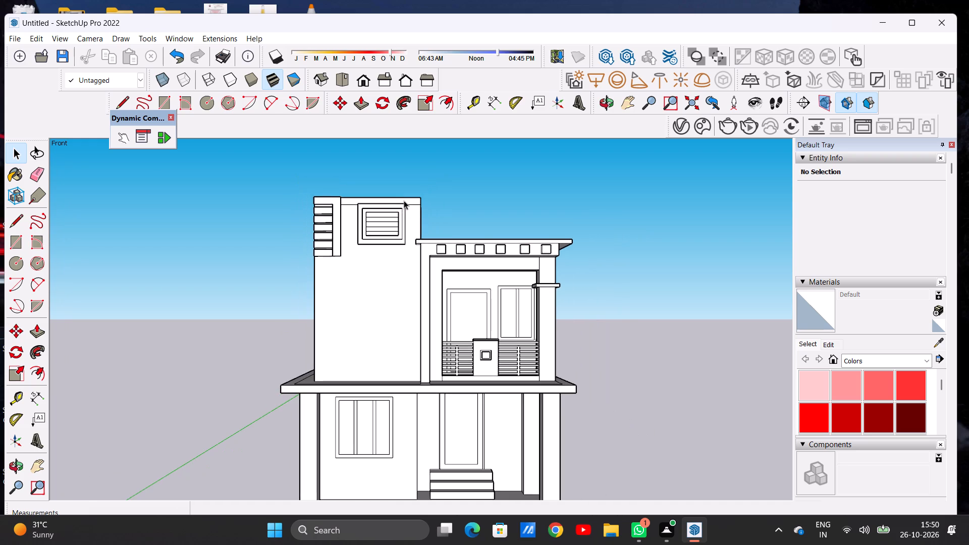
{"action": "scroll", "coordinate": [404, 200], "scroll_direction": "up", "scroll_amount": 4}
{"action": "middle_click_drag", "start_coordinate": [317, 272], "coordinate": [315, 284]}
{"action": "middle_click_drag", "start_coordinate": [351, 247], "coordinate": [258, 343]}
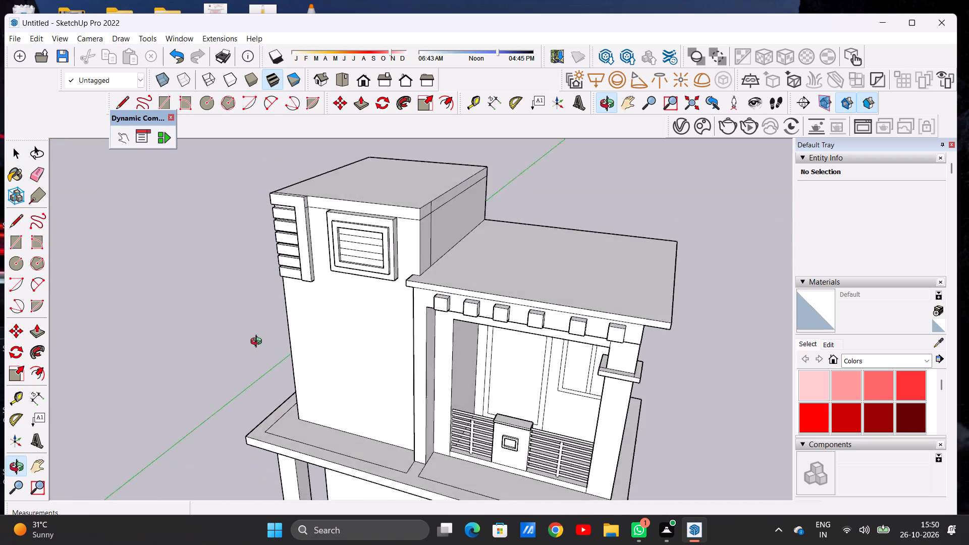
{"action": "middle_click_drag", "start_coordinate": [258, 343], "coordinate": [248, 384]}
{"action": "scroll", "coordinate": [370, 208], "scroll_direction": "up", "scroll_amount": 8}
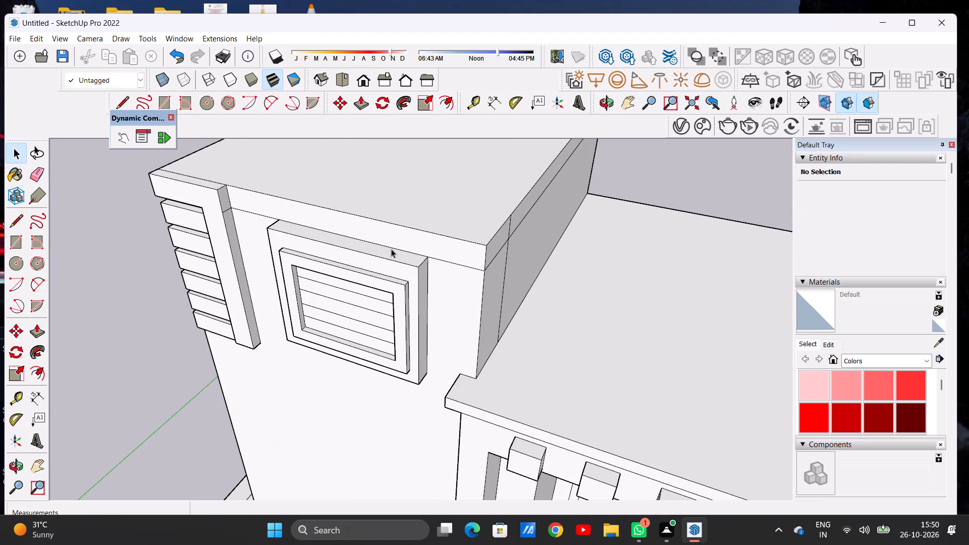
{"action": "scroll", "coordinate": [394, 249], "scroll_direction": "down", "scroll_amount": 6}
{"action": "scroll", "coordinate": [391, 302], "scroll_direction": "down", "scroll_amount": 1}
{"action": "middle_click_drag", "start_coordinate": [390, 301], "coordinate": [480, 201]}
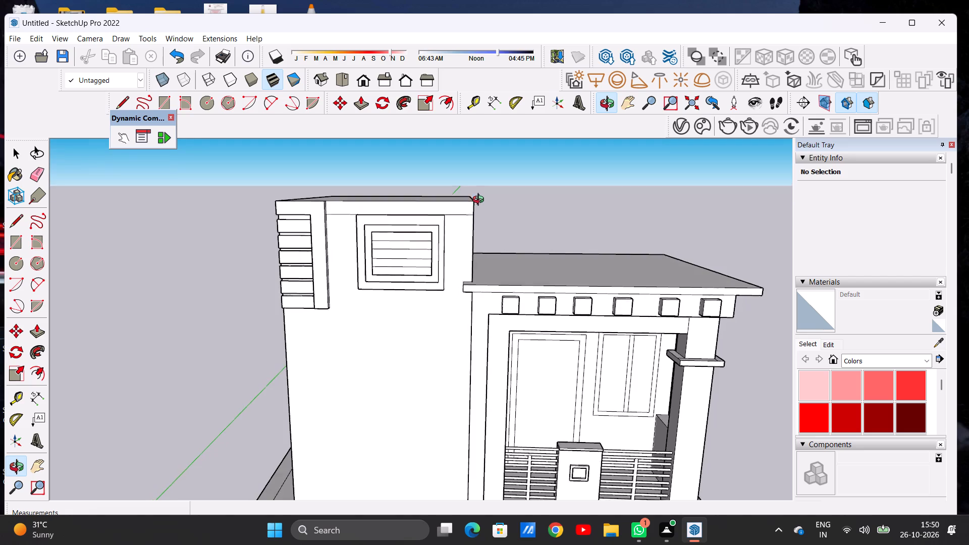
{"action": "middle_click_drag", "start_coordinate": [480, 201], "coordinate": [483, 189]}
{"action": "scroll", "coordinate": [472, 204], "scroll_direction": "up", "scroll_amount": 1}
{"action": "scroll", "coordinate": [452, 216], "scroll_direction": "down", "scroll_amount": 14}
{"action": "scroll", "coordinate": [421, 271], "scroll_direction": "up", "scroll_amount": 4}
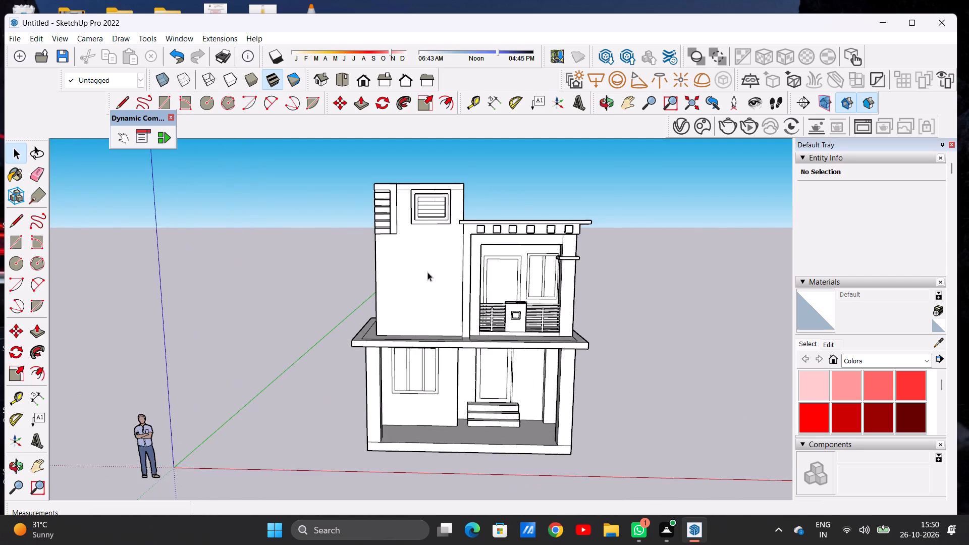
{"action": "scroll", "coordinate": [437, 272], "scroll_direction": "down", "scroll_amount": 1}
{"action": "scroll", "coordinate": [437, 272], "scroll_direction": "up", "scroll_amount": 3}
Draw a rectangle about 7' 7" wide and 4' 8" high on the tall block's blank wall, starting at its outer edge below the corner panels.
{"action": "key", "text": "r"}
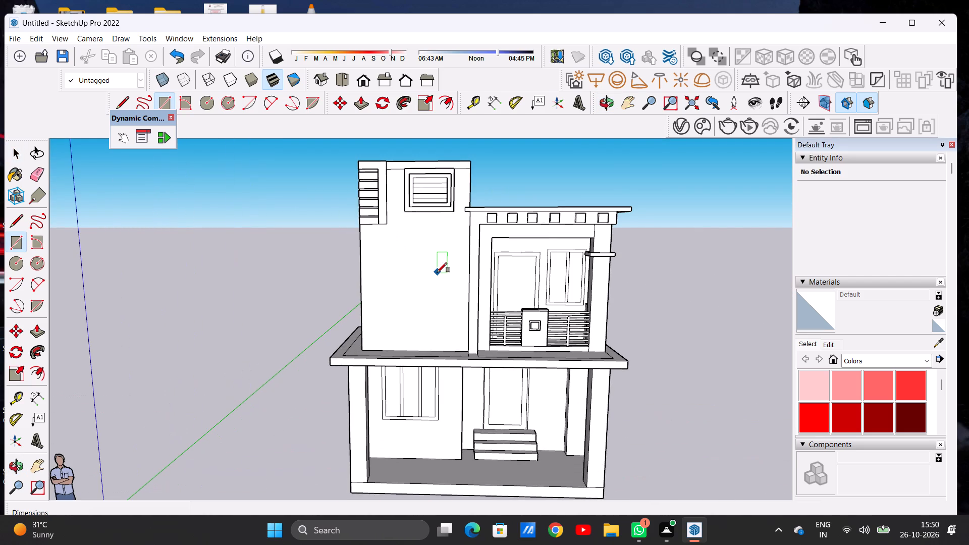
{"action": "scroll", "coordinate": [398, 238], "scroll_direction": "up", "scroll_amount": 3}
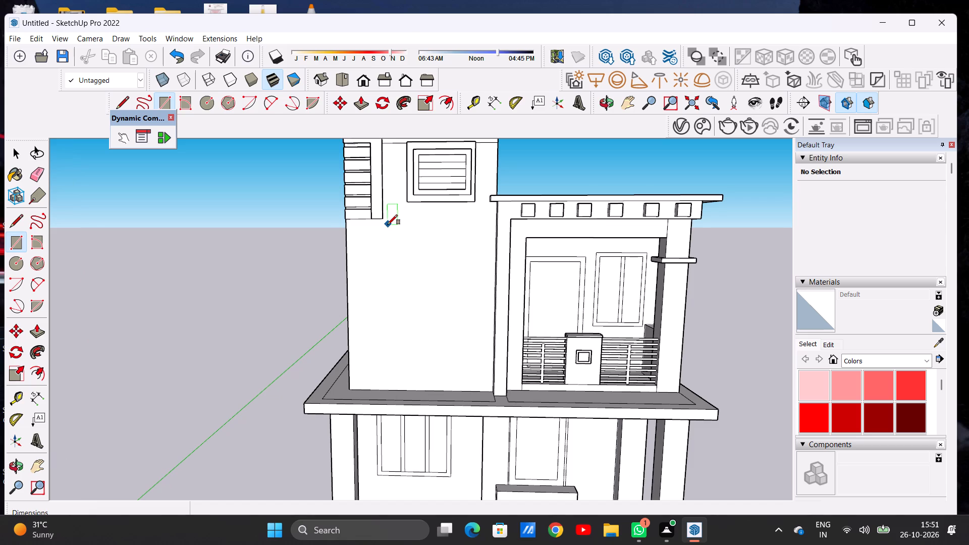
{"action": "left_click", "coordinate": [346, 229]}
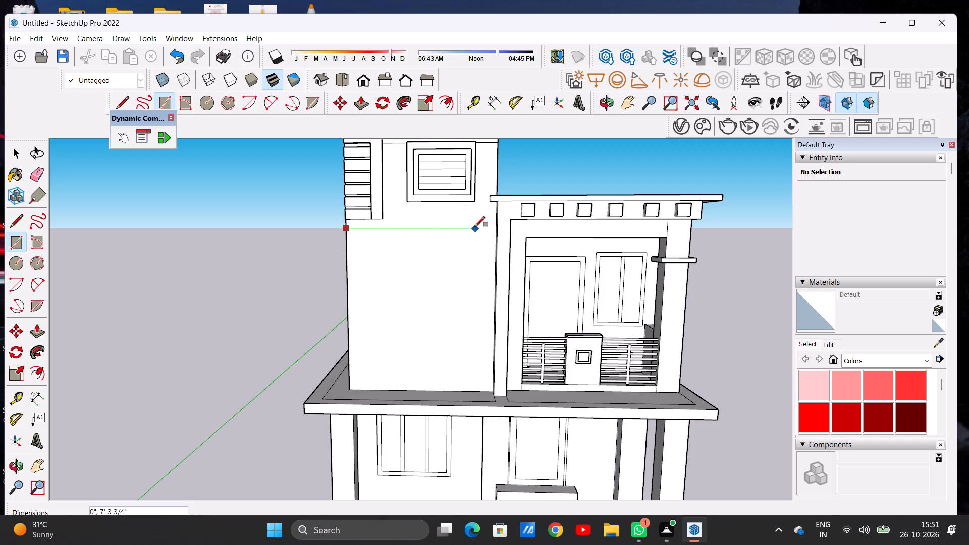
{"action": "left_click", "coordinate": [477, 310]}
{"action": "key", "text": "space"}
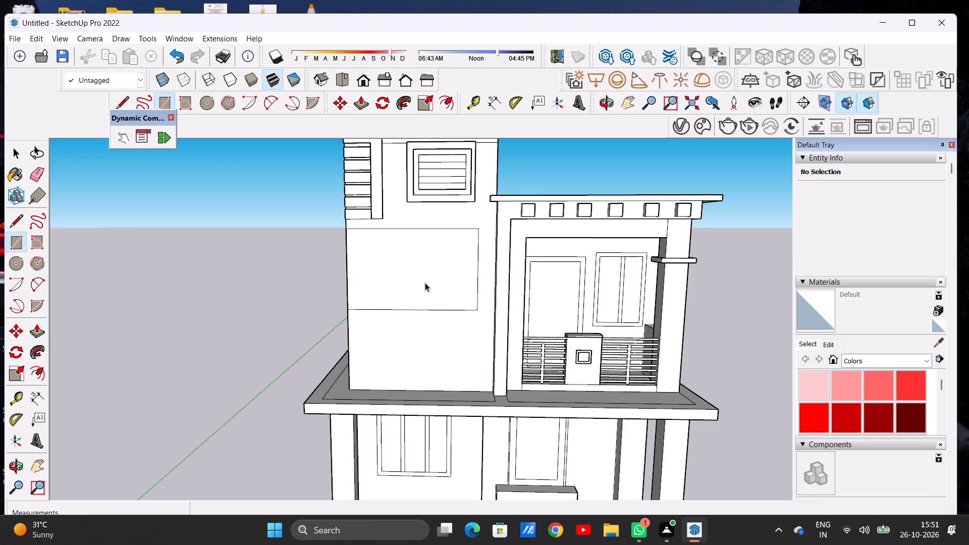
Draw a line from the tall block's outer vertical edge, between the corner panels and the new rectangle.
{"action": "scroll", "coordinate": [418, 270], "scroll_direction": "up", "scroll_amount": 3}
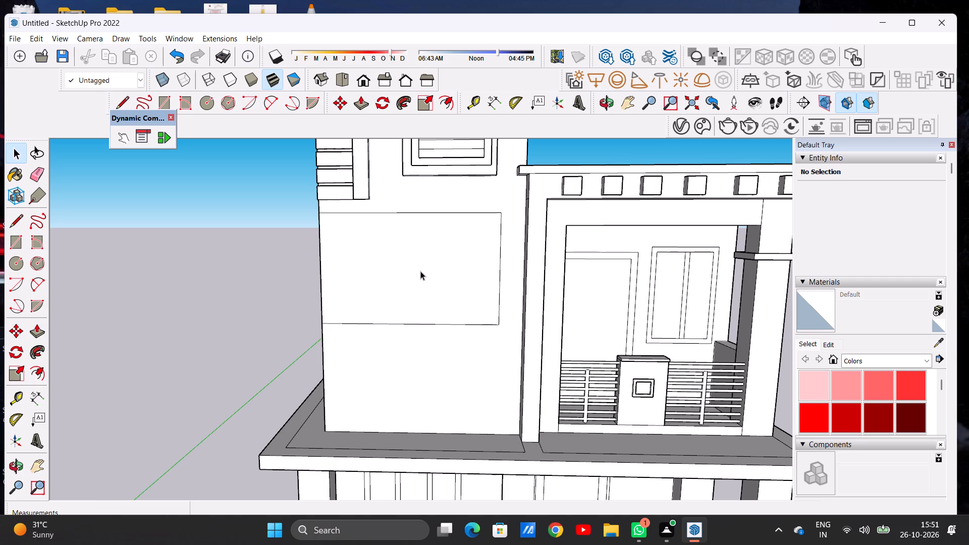
{"action": "key", "text": "l"}
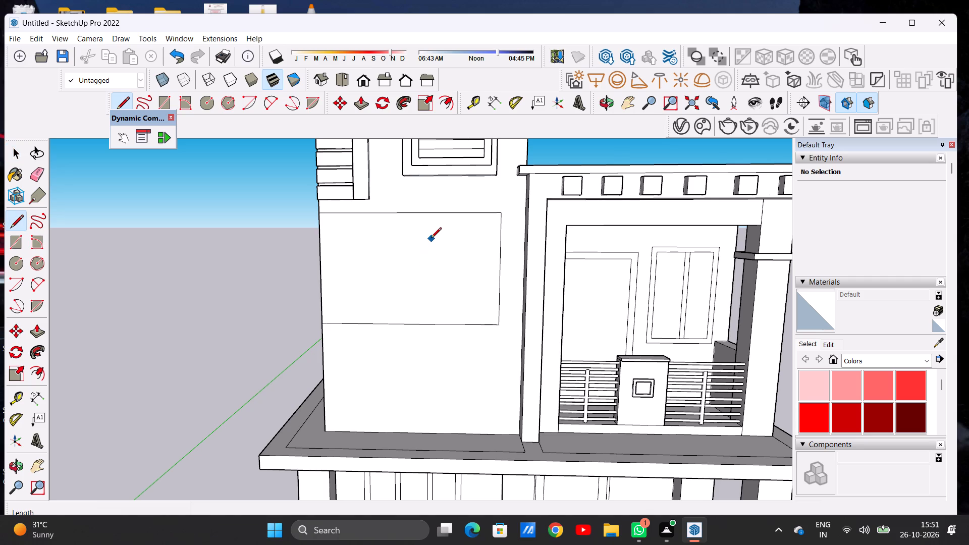
{"action": "scroll", "coordinate": [327, 208], "scroll_direction": "up", "scroll_amount": 4}
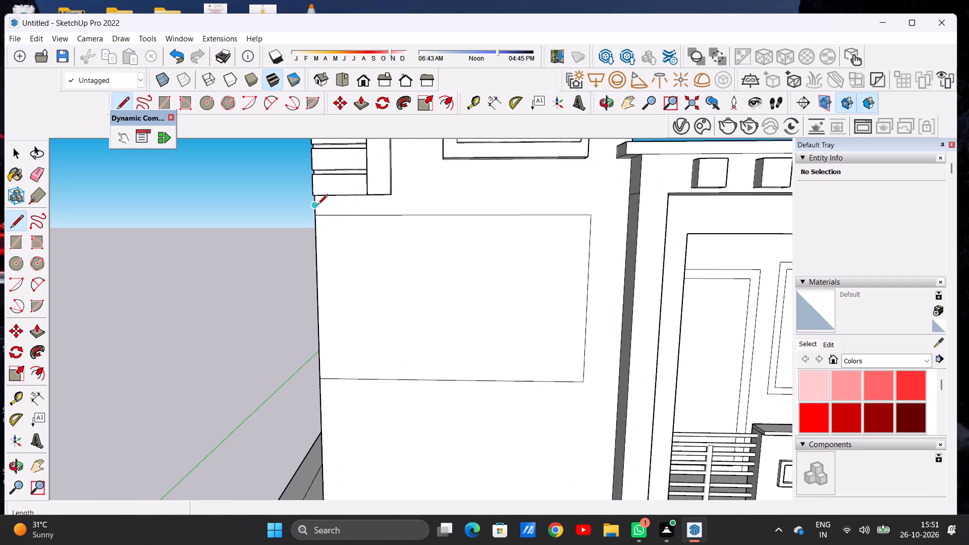
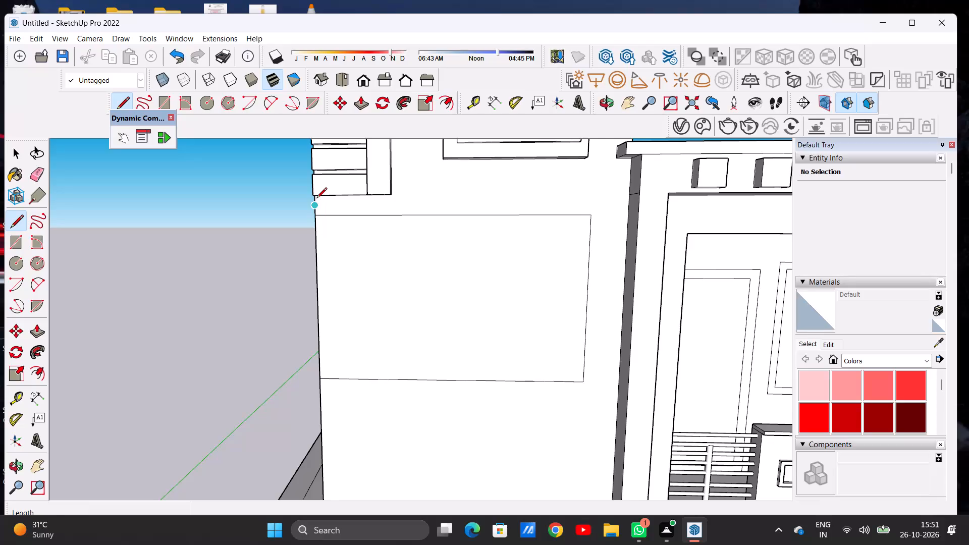
Draw a horizontal line about 8' 6" long across the upper-floor wall, from its outer edge to the pillar, just below the slatted block.
{"action": "scroll", "coordinate": [316, 199], "scroll_direction": "up", "scroll_amount": 1}
{"action": "scroll", "coordinate": [316, 199], "scroll_direction": "down", "scroll_amount": 1}
{"action": "scroll", "coordinate": [316, 199], "scroll_direction": "up", "scroll_amount": 3}
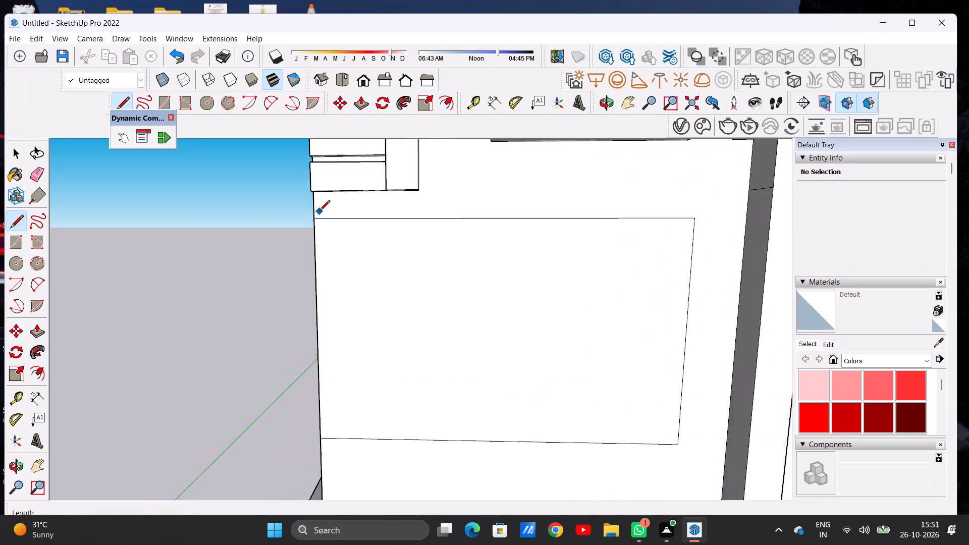
{"action": "scroll", "coordinate": [319, 211], "scroll_direction": "up", "scroll_amount": 8}
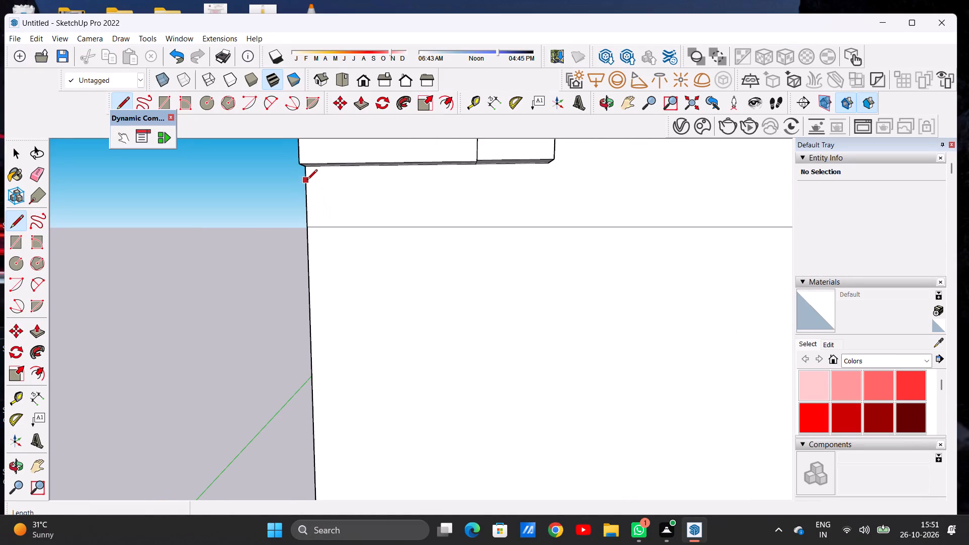
{"action": "left_click", "coordinate": [307, 181]}
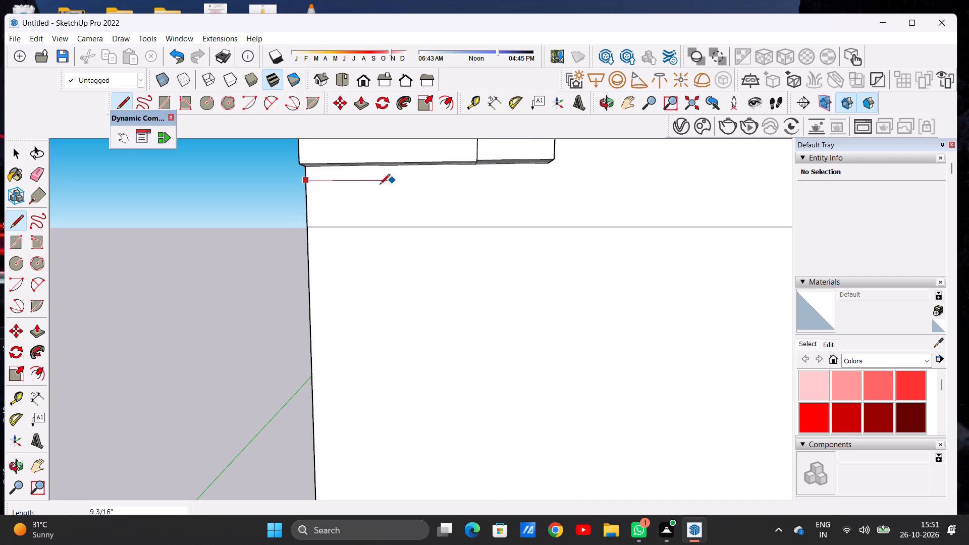
{"action": "scroll", "coordinate": [346, 185], "scroll_direction": "down", "scroll_amount": 20}
{"action": "scroll", "coordinate": [417, 186], "scroll_direction": "up", "scroll_amount": 6}
{"action": "scroll", "coordinate": [418, 187], "scroll_direction": "down", "scroll_amount": 1}
{"action": "scroll", "coordinate": [455, 186], "scroll_direction": "up", "scroll_amount": 1}
{"action": "scroll", "coordinate": [455, 186], "scroll_direction": "down", "scroll_amount": 1}
{"action": "scroll", "coordinate": [455, 186], "scroll_direction": "up", "scroll_amount": 3}
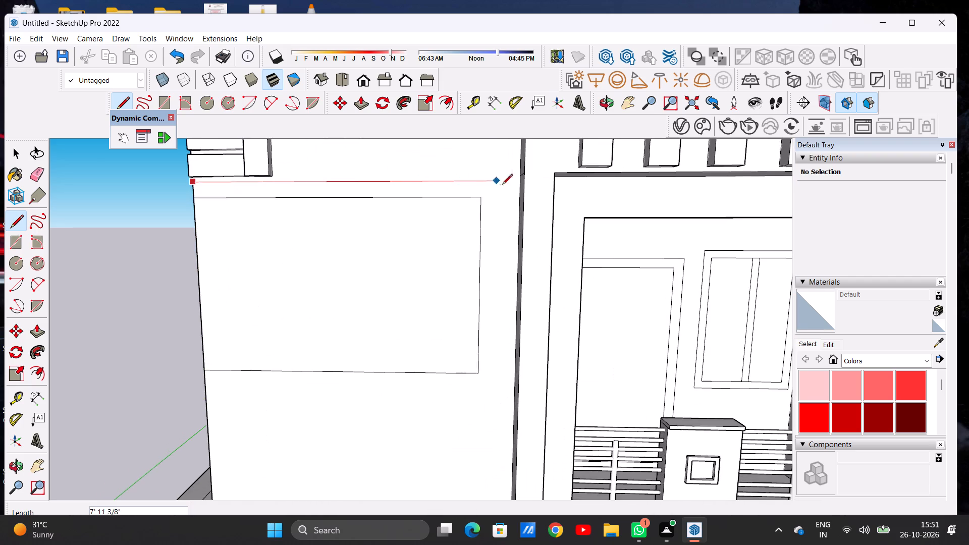
{"action": "scroll", "coordinate": [514, 185], "scroll_direction": "up", "scroll_amount": 9}
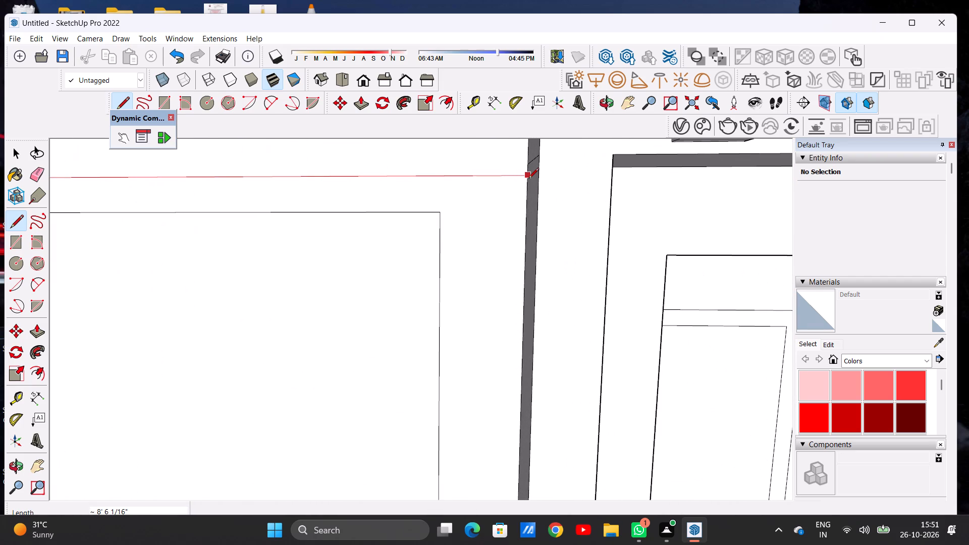
{"action": "left_click", "coordinate": [529, 179]}
{"action": "key", "text": "space"}
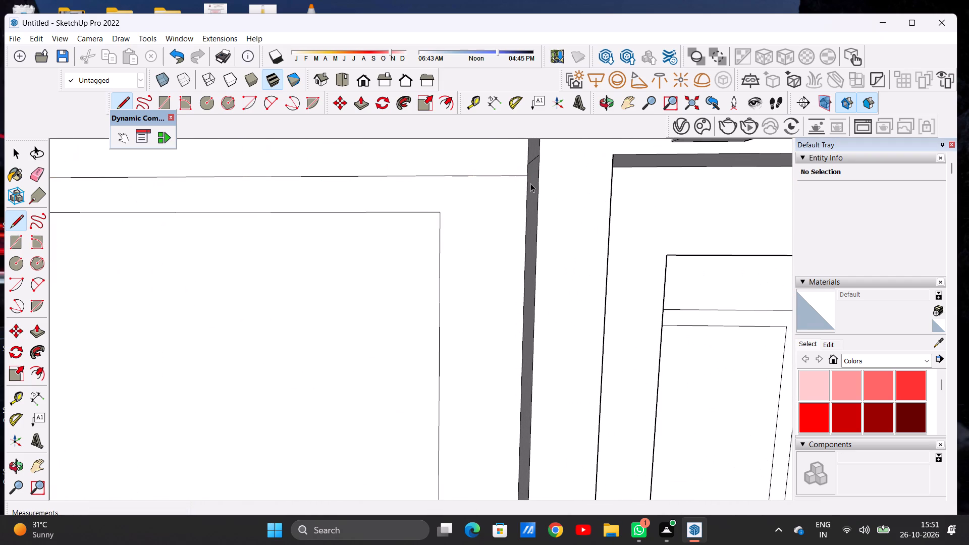
Draw a second full-width horizontal line about 8' 6" long between the first line and the top of the wall's large rectangle.
{"action": "scroll", "coordinate": [423, 227], "scroll_direction": "down", "scroll_amount": 6}
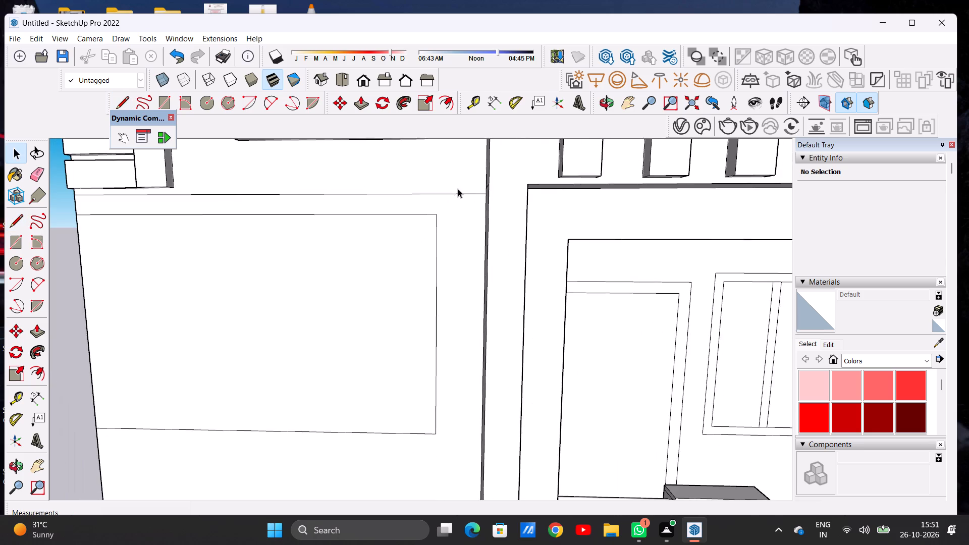
{"action": "scroll", "coordinate": [458, 189], "scroll_direction": "down", "scroll_amount": 10}
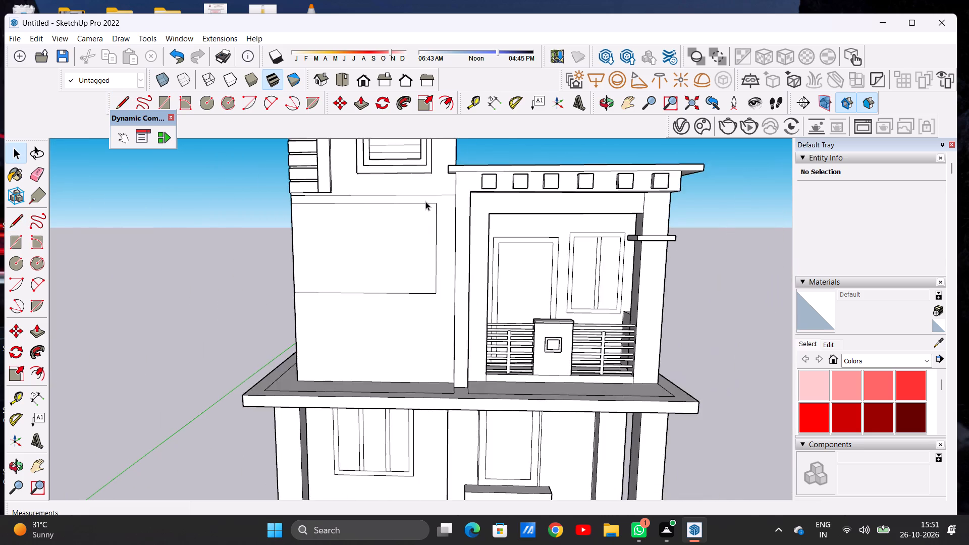
{"action": "scroll", "coordinate": [426, 201], "scroll_direction": "up", "scroll_amount": 4}
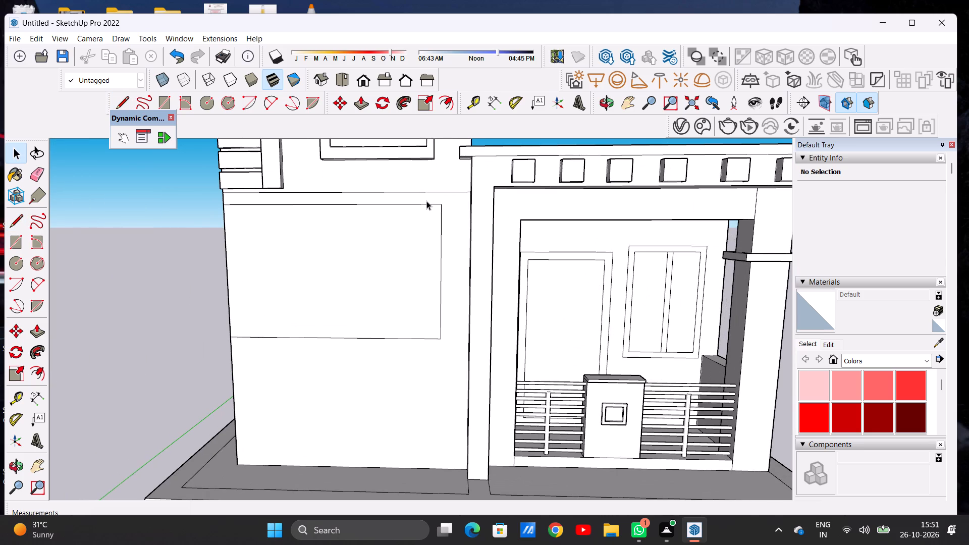
{"action": "scroll", "coordinate": [434, 196], "scroll_direction": "up", "scroll_amount": 5}
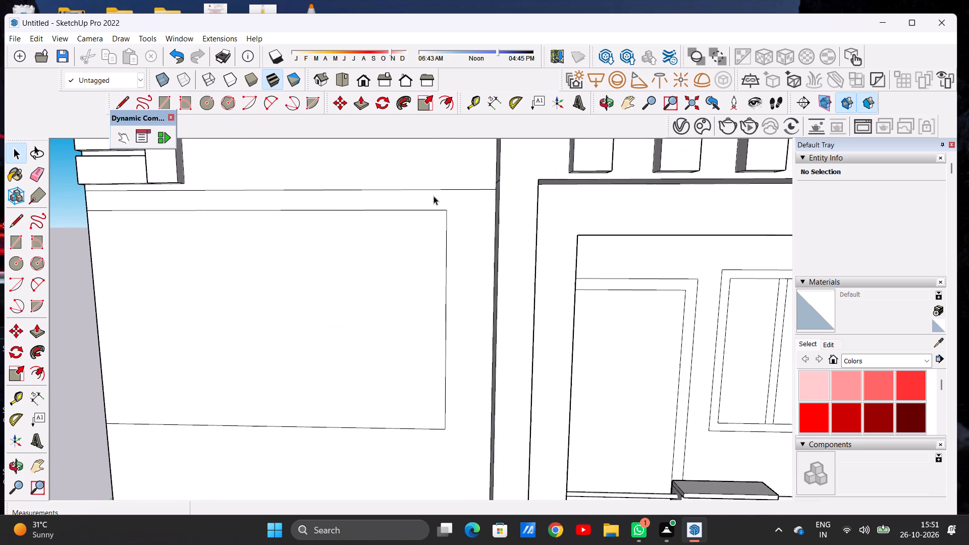
{"action": "key", "text": "l"}
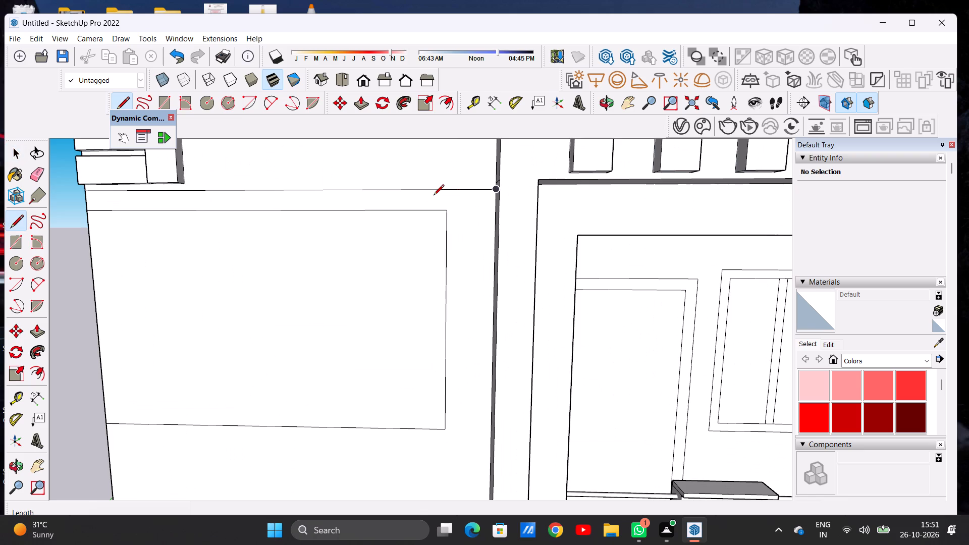
{"action": "scroll", "coordinate": [457, 185], "scroll_direction": "down", "scroll_amount": 7}
{"action": "scroll", "coordinate": [279, 199], "scroll_direction": "up", "scroll_amount": 10}
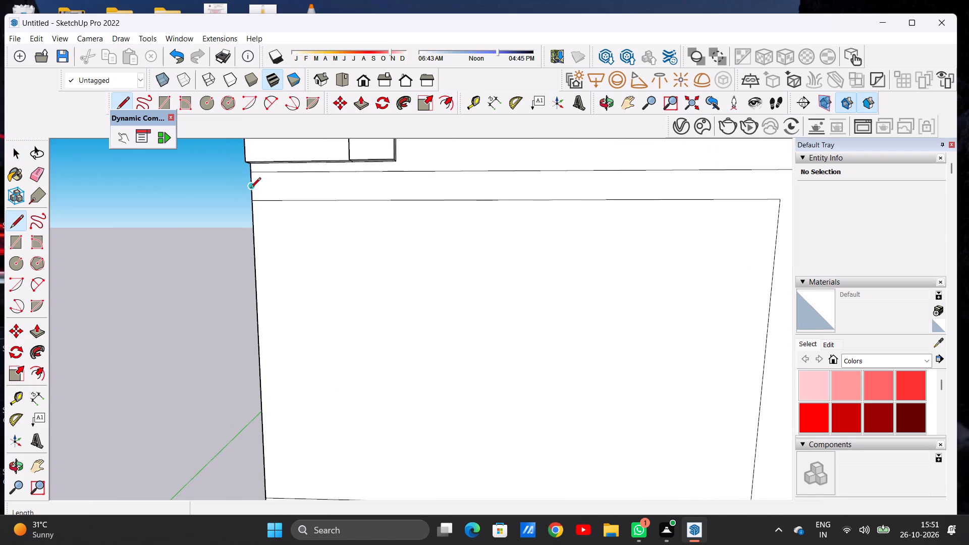
{"action": "scroll", "coordinate": [250, 195], "scroll_direction": "up", "scroll_amount": 5}
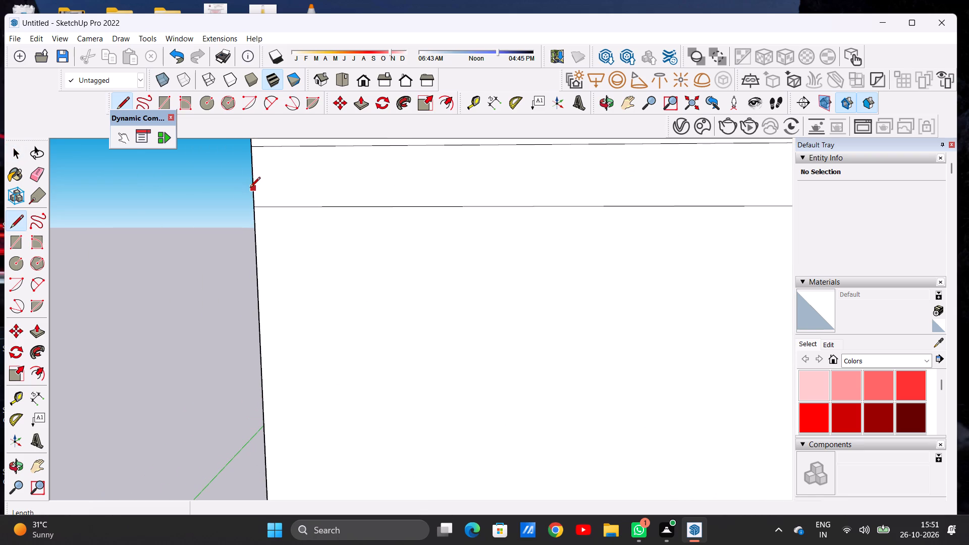
{"action": "left_click", "coordinate": [250, 188]}
{"action": "scroll", "coordinate": [352, 196], "scroll_direction": "down", "scroll_amount": 18}
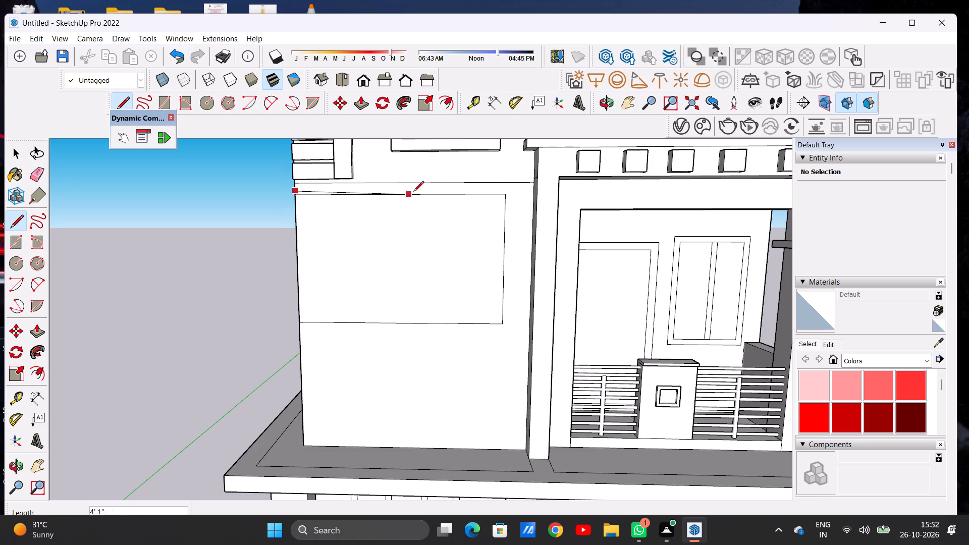
{"action": "scroll", "coordinate": [532, 184], "scroll_direction": "up", "scroll_amount": 18}
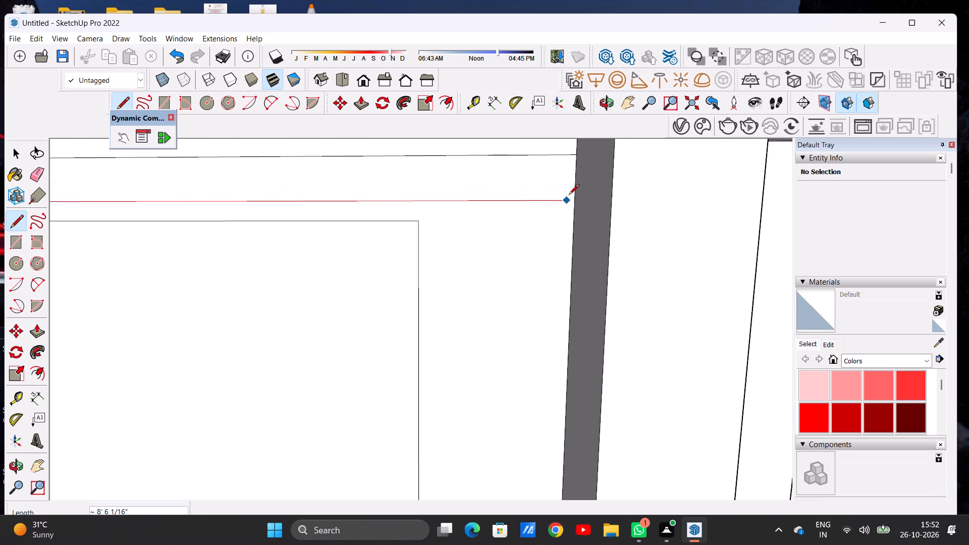
{"action": "left_click", "coordinate": [578, 196]}
{"action": "key", "text": "space"}
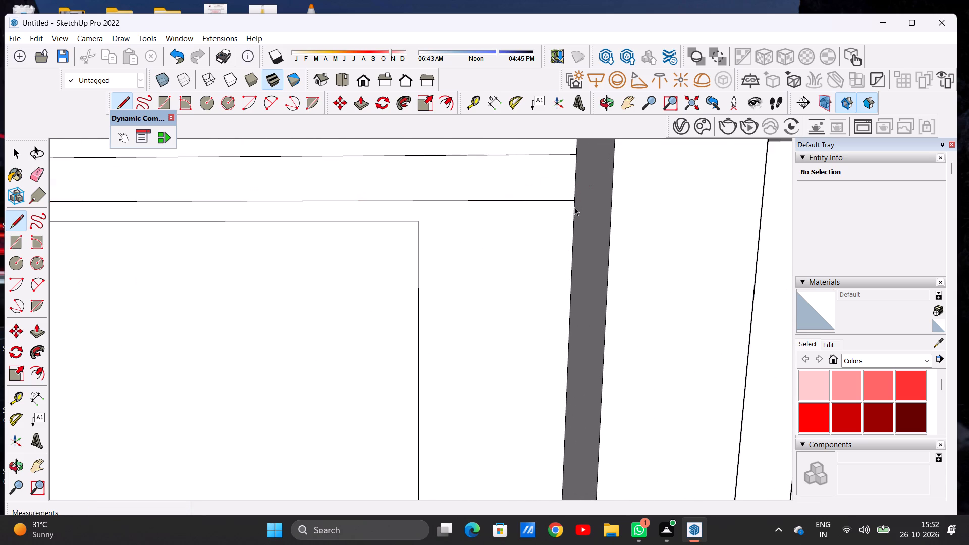
Draw a short vertical line joining the two horizontal lines between the large rectangle's corner and the pillar.
{"action": "scroll", "coordinate": [574, 209], "scroll_direction": "down", "scroll_amount": 9}
{"action": "scroll", "coordinate": [574, 211], "scroll_direction": "up", "scroll_amount": 1}
{"action": "scroll", "coordinate": [586, 206], "scroll_direction": "down", "scroll_amount": 18}
{"action": "scroll", "coordinate": [566, 204], "scroll_direction": "up", "scroll_amount": 4}
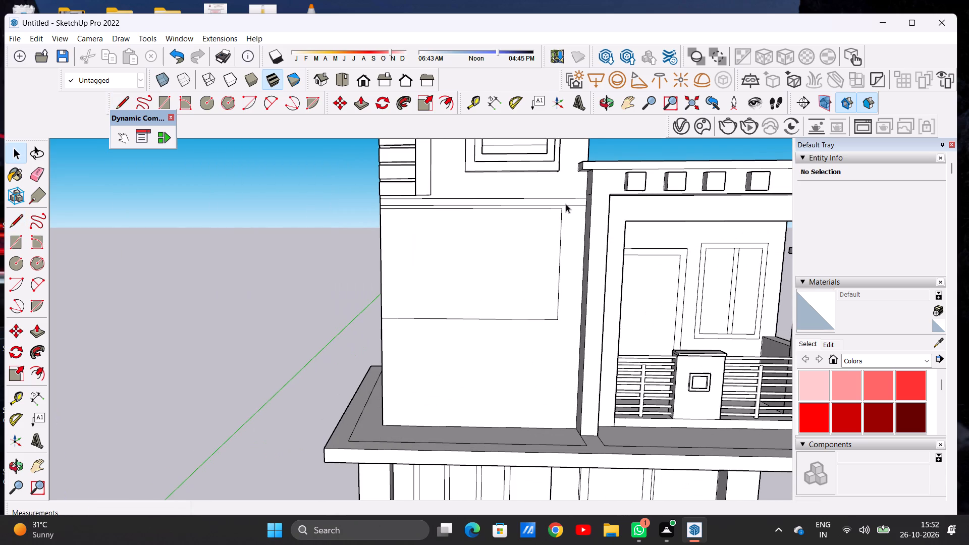
{"action": "scroll", "coordinate": [526, 214], "scroll_direction": "down", "scroll_amount": 3}
{"action": "scroll", "coordinate": [552, 208], "scroll_direction": "up", "scroll_amount": 8}
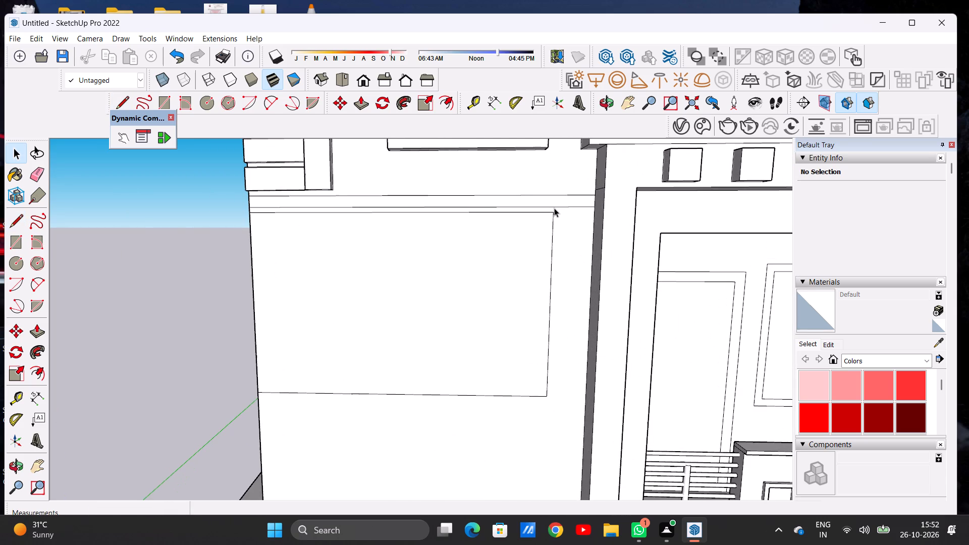
{"action": "scroll", "coordinate": [558, 180], "scroll_direction": "down", "scroll_amount": 4}
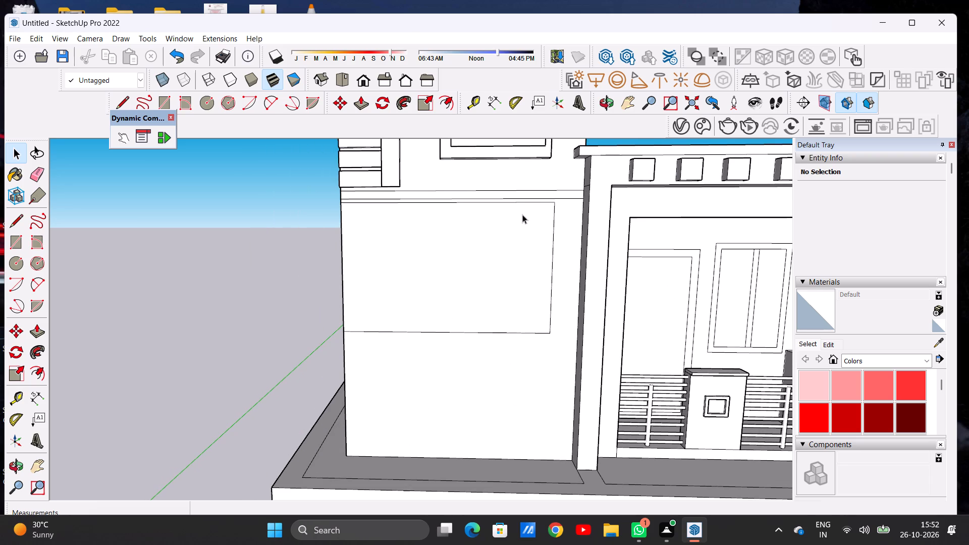
{"action": "scroll", "coordinate": [511, 271], "scroll_direction": "down", "scroll_amount": 7}
{"action": "scroll", "coordinate": [504, 264], "scroll_direction": "up", "scroll_amount": 4}
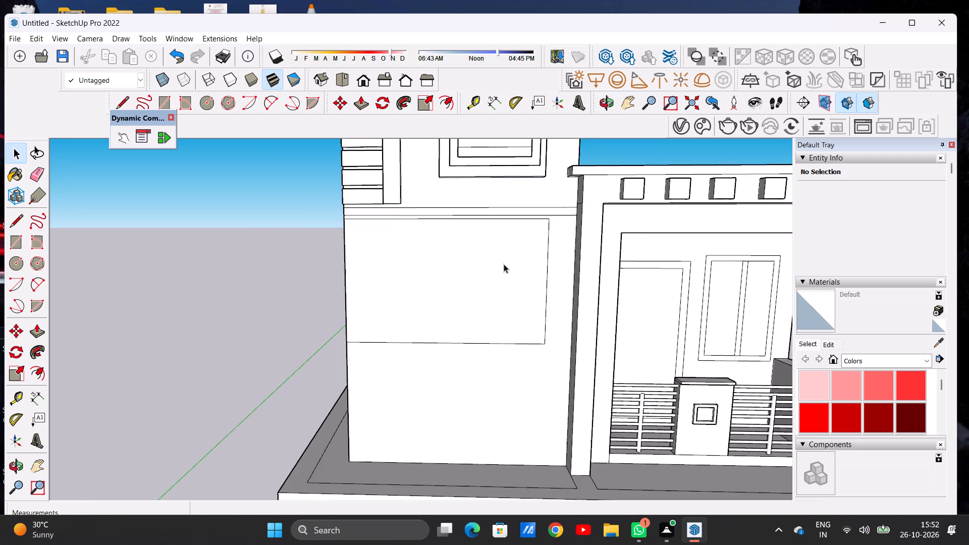
{"action": "scroll", "coordinate": [504, 264], "scroll_direction": "up", "scroll_amount": 3}
{"action": "scroll", "coordinate": [503, 264], "scroll_direction": "down", "scroll_amount": 2}
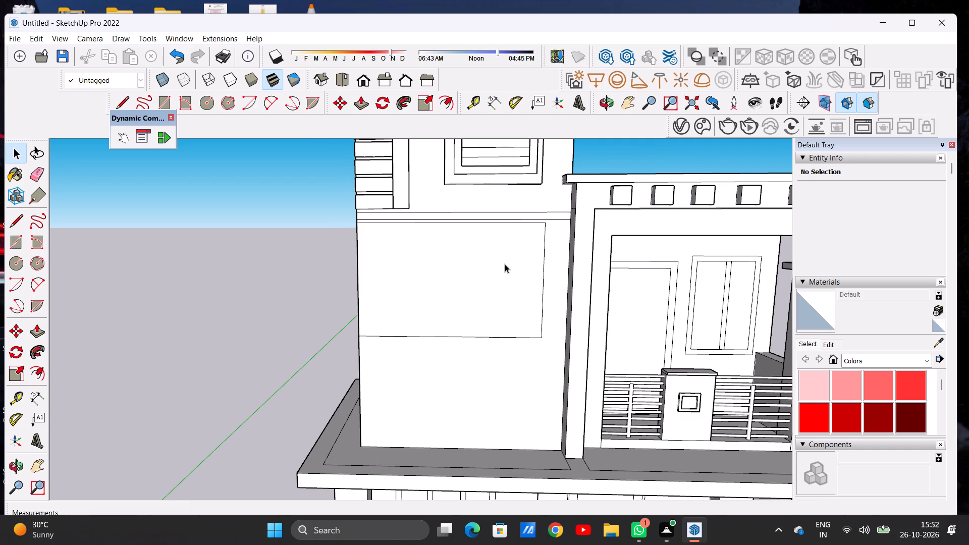
{"action": "scroll", "coordinate": [559, 213], "scroll_direction": "up", "scroll_amount": 6}
{"action": "key", "text": "l"}
{"action": "scroll", "coordinate": [561, 222], "scroll_direction": "up", "scroll_amount": 1}
{"action": "left_click", "coordinate": [549, 208]}
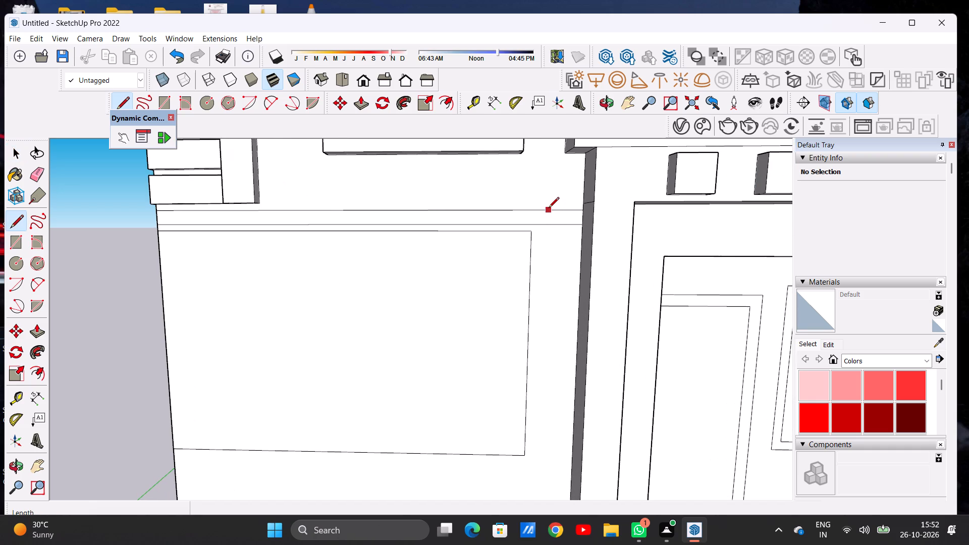
{"action": "left_click", "coordinate": [548, 222]}
{"action": "key", "text": "space"}
Erase the two horizontal line segments between the short vertical line and the pillar, leaving a closed strip.
{"action": "scroll", "coordinate": [572, 224], "scroll_direction": "up", "scroll_amount": 7}
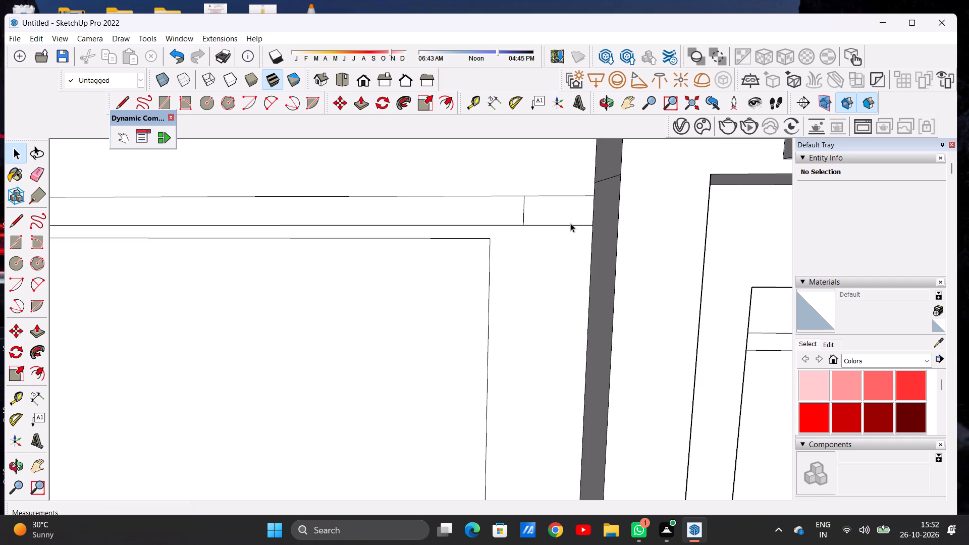
{"action": "key", "text": "e"}
{"action": "scroll", "coordinate": [563, 216], "scroll_direction": "up", "scroll_amount": 4}
{"action": "left_click_drag", "start_coordinate": [562, 185], "coordinate": [562, 191]}
{"action": "left_click_drag", "start_coordinate": [563, 227], "coordinate": [563, 236]}
{"action": "key", "text": "space"}
Draw a rectangle about 4' 4" by 4' inside the large wall rectangle, offset toward its pillar-side end.
{"action": "scroll", "coordinate": [550, 264], "scroll_direction": "down", "scroll_amount": 4}
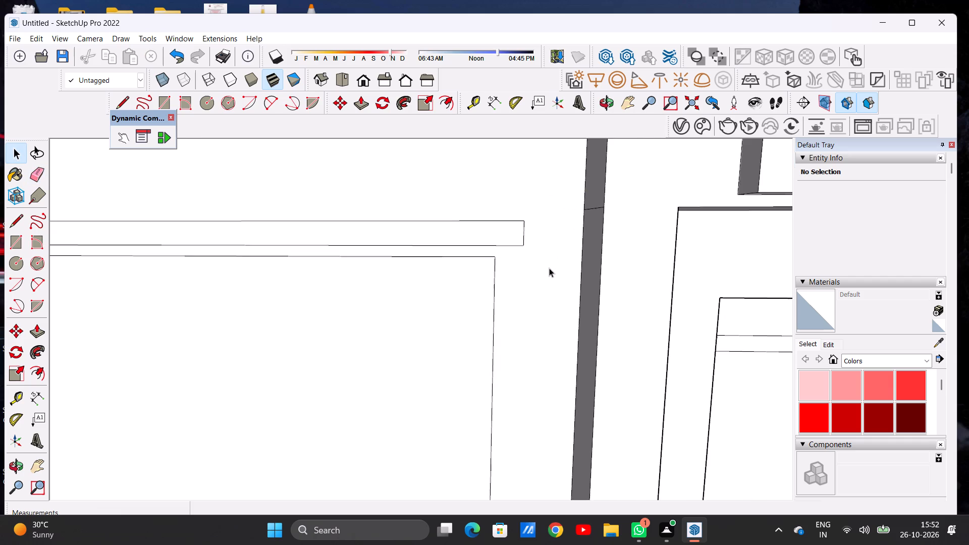
{"action": "scroll", "coordinate": [549, 268], "scroll_direction": "down", "scroll_amount": 19}
{"action": "scroll", "coordinate": [529, 305], "scroll_direction": "up", "scroll_amount": 2}
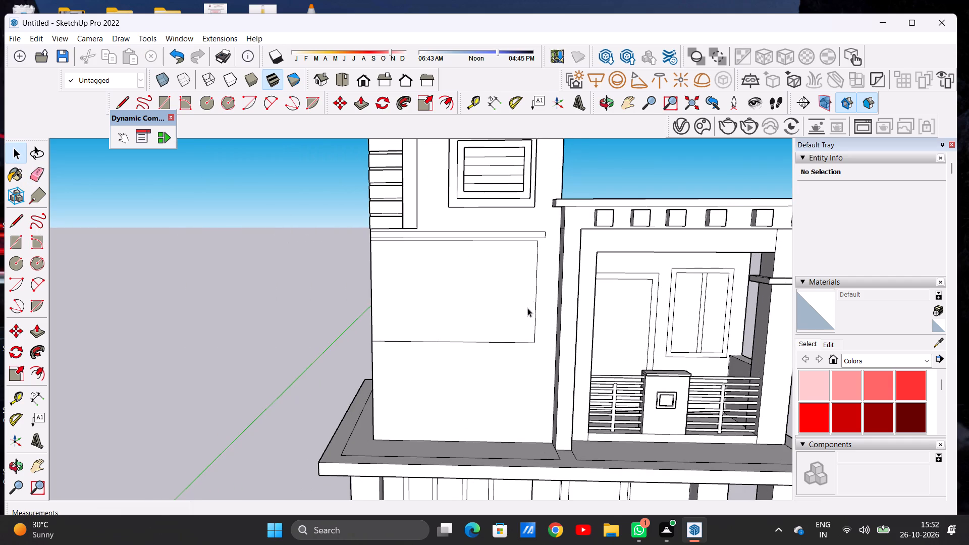
{"action": "middle_click_drag", "start_coordinate": [517, 332], "coordinate": [514, 299]}
{"action": "scroll", "coordinate": [514, 298], "scroll_direction": "up", "scroll_amount": 3}
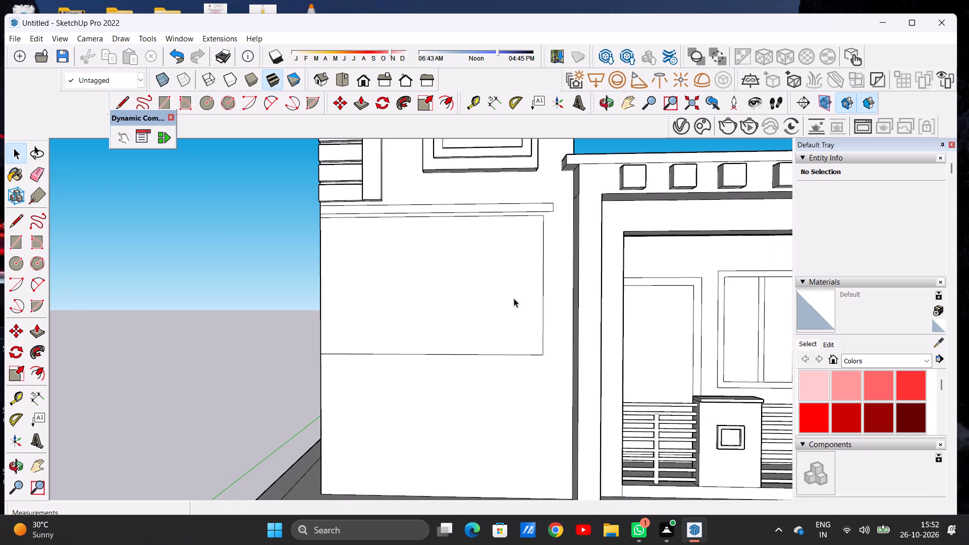
{"action": "scroll", "coordinate": [514, 298], "scroll_direction": "down", "scroll_amount": 3}
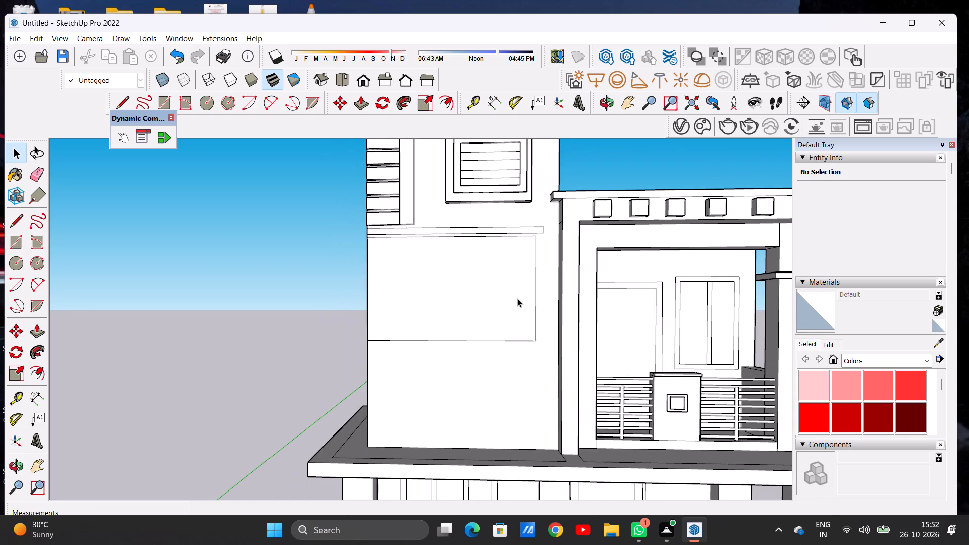
{"action": "scroll", "coordinate": [476, 307], "scroll_direction": "down", "scroll_amount": 2}
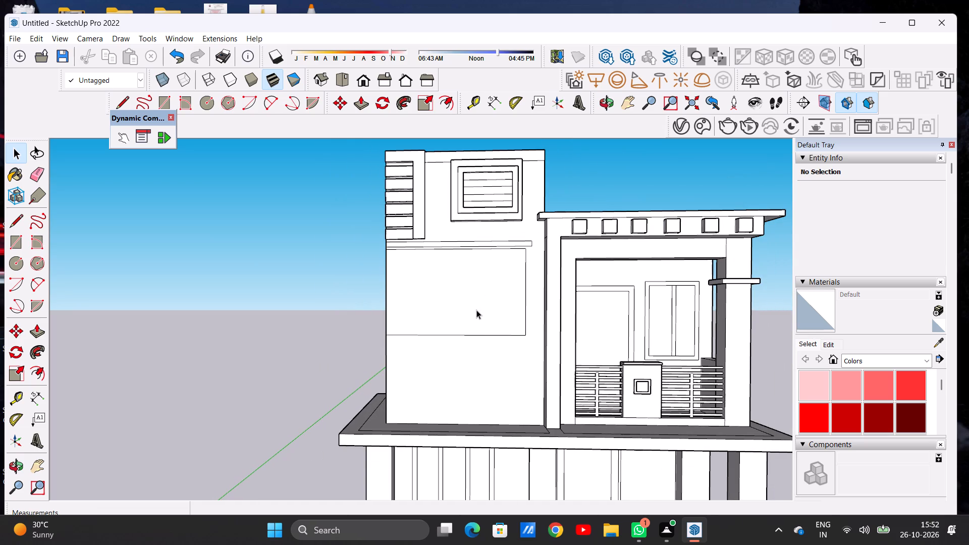
{"action": "scroll", "coordinate": [476, 310], "scroll_direction": "up", "scroll_amount": 2}
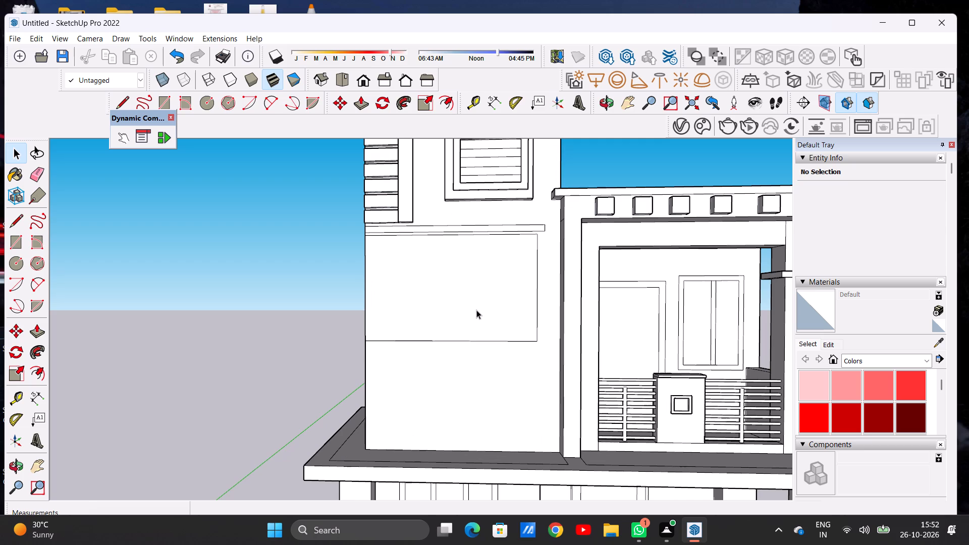
{"action": "scroll", "coordinate": [481, 293], "scroll_direction": "up", "scroll_amount": 3}
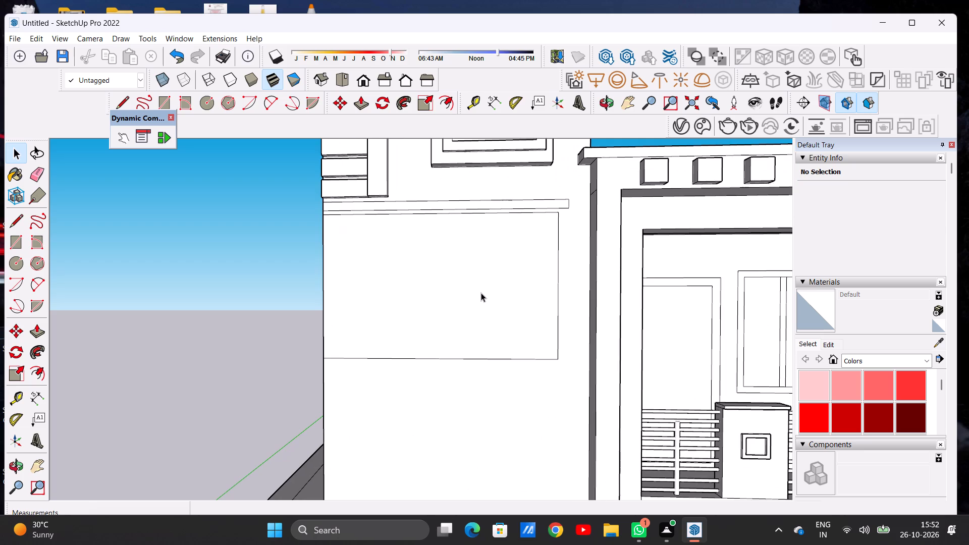
{"action": "key", "text": "r"}
{"action": "scroll", "coordinate": [410, 229], "scroll_direction": "up", "scroll_amount": 3}
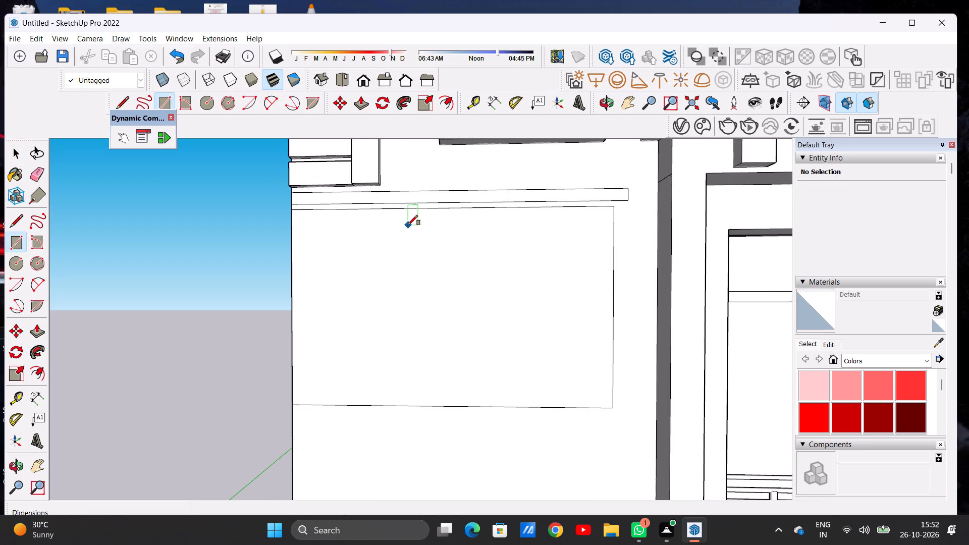
{"action": "left_click", "coordinate": [408, 225]}
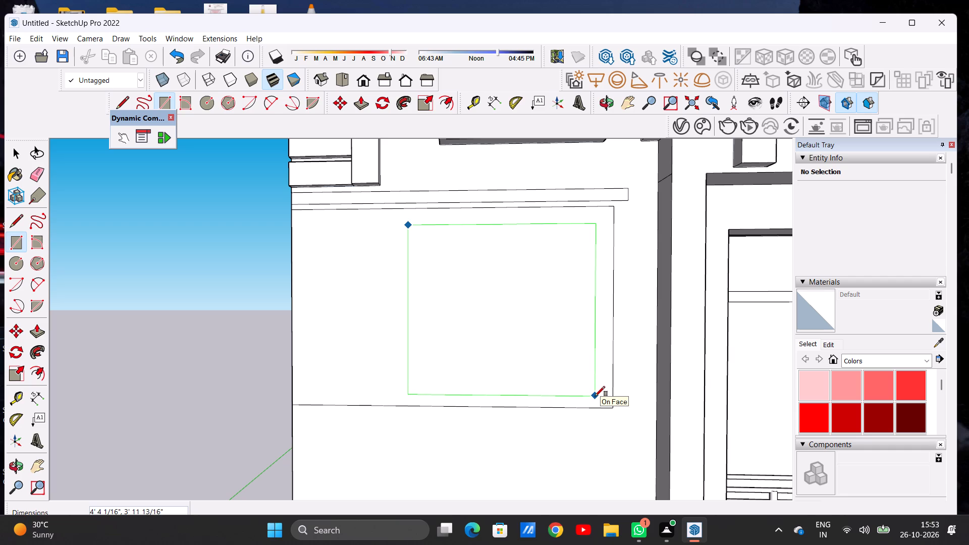
{"action": "left_click", "coordinate": [595, 396]}
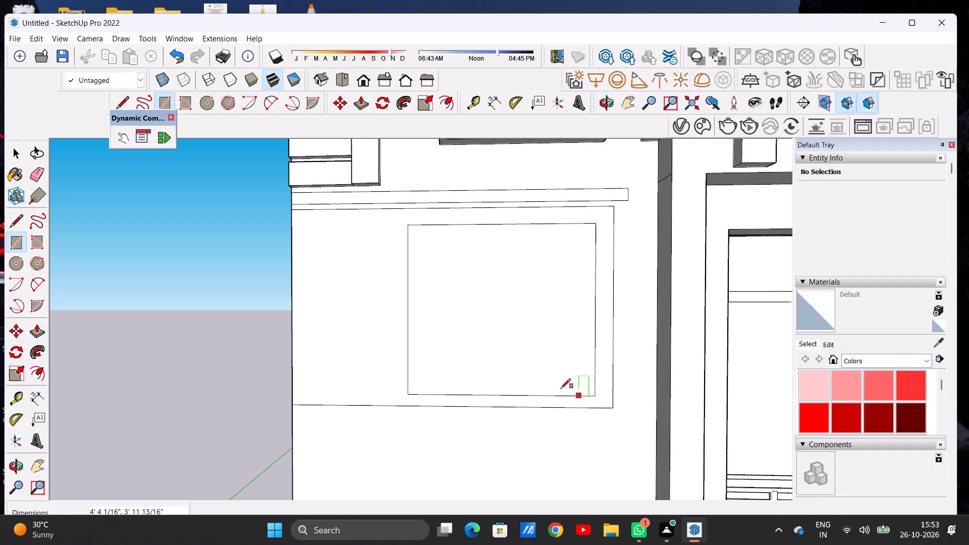
{"action": "key", "text": "space"}
Push the rectangle inside the large wall rectangle about 7 1/4" inward to form a window recess.
{"action": "scroll", "coordinate": [507, 393], "scroll_direction": "down", "scroll_amount": 5}
{"action": "scroll", "coordinate": [532, 323], "scroll_direction": "up", "scroll_amount": 4}
{"action": "scroll", "coordinate": [541, 339], "scroll_direction": "down", "scroll_amount": 4}
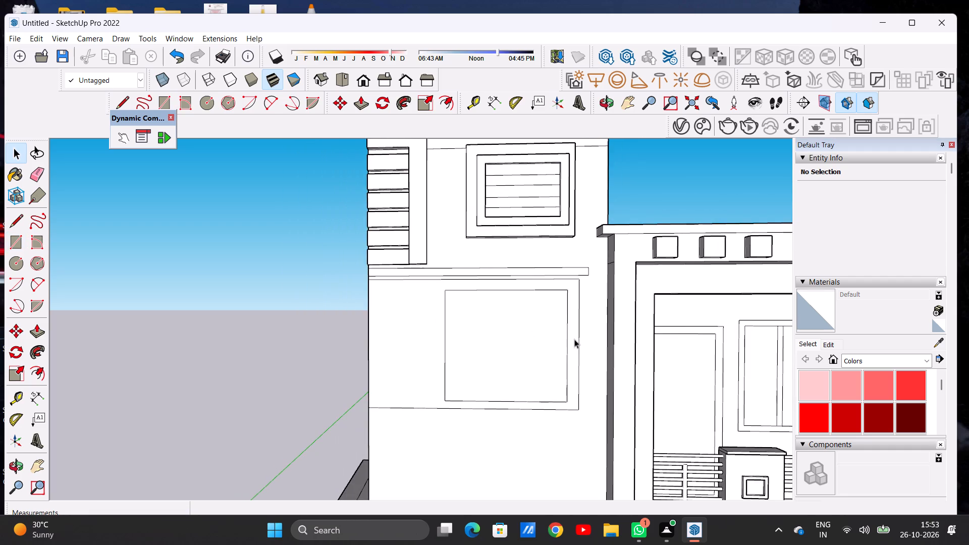
{"action": "middle_click_drag", "start_coordinate": [575, 337], "coordinate": [487, 402]}
{"action": "scroll", "coordinate": [518, 359], "scroll_direction": "up", "scroll_amount": 1}
{"action": "scroll", "coordinate": [524, 356], "scroll_direction": "down", "scroll_amount": 1}
{"action": "scroll", "coordinate": [524, 356], "scroll_direction": "up", "scroll_amount": 4}
{"action": "key", "text": "p"}
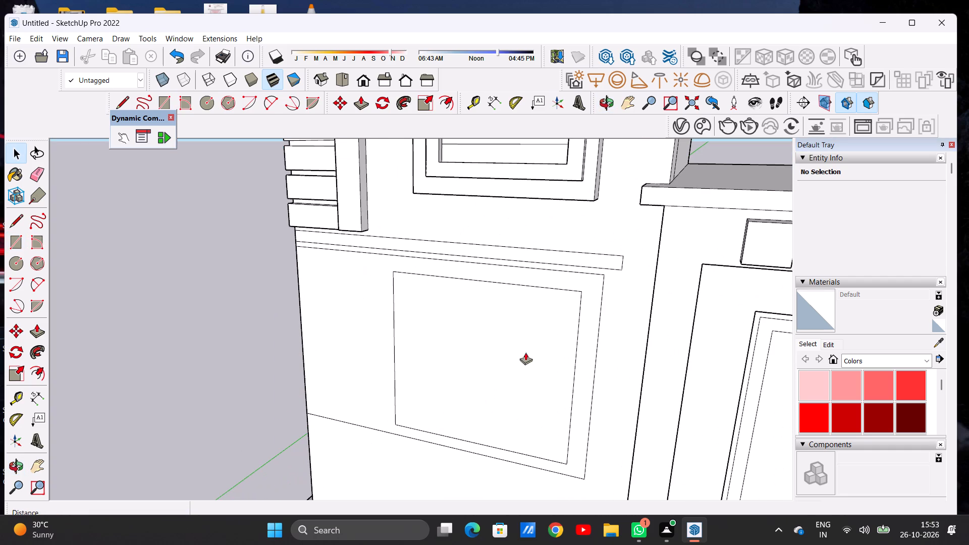
{"action": "left_click", "coordinate": [479, 360]}
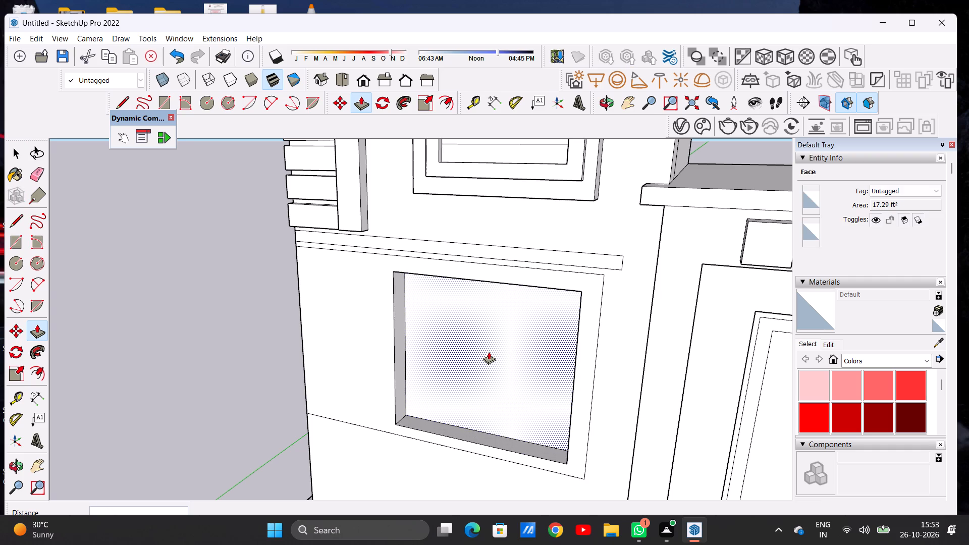
{"action": "left_click", "coordinate": [489, 352]}
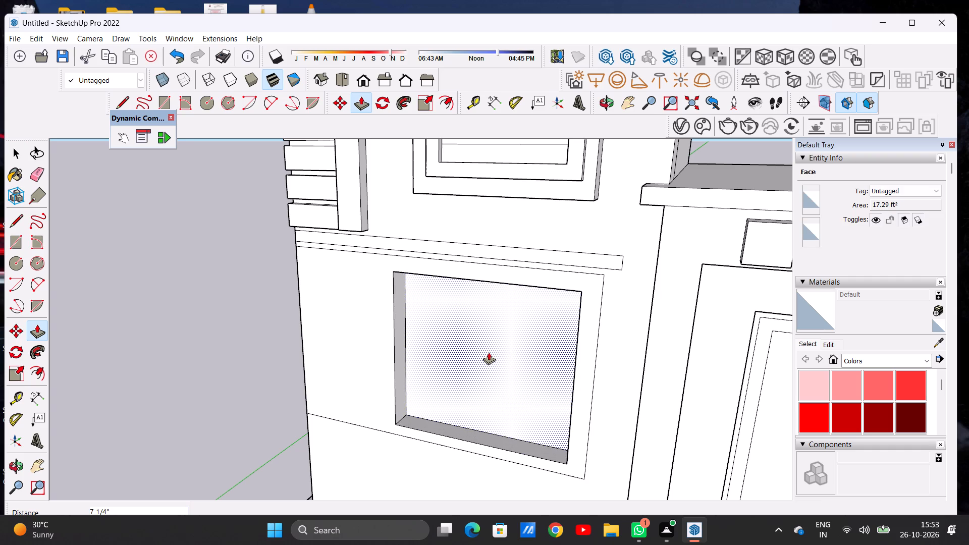
{"action": "key", "text": "space"}
Offset the outline of the recessed window face inward by about 2 7/8" to form the frame border.
{"action": "scroll", "coordinate": [489, 352], "scroll_direction": "down", "scroll_amount": 7}
{"action": "middle_click_drag", "start_coordinate": [444, 356], "coordinate": [559, 307]}
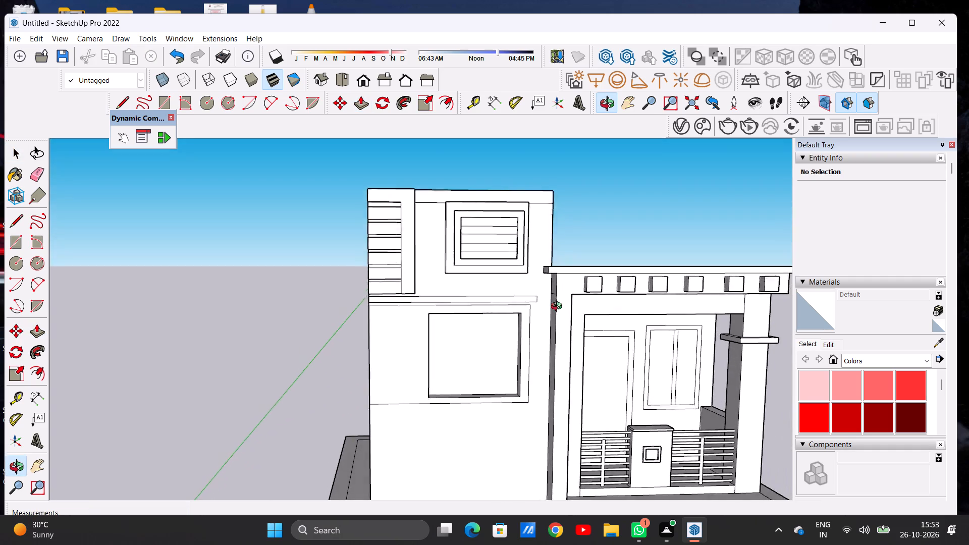
{"action": "middle_click_drag", "start_coordinate": [559, 307], "coordinate": [547, 293]}
{"action": "scroll", "coordinate": [499, 370], "scroll_direction": "up", "scroll_amount": 6}
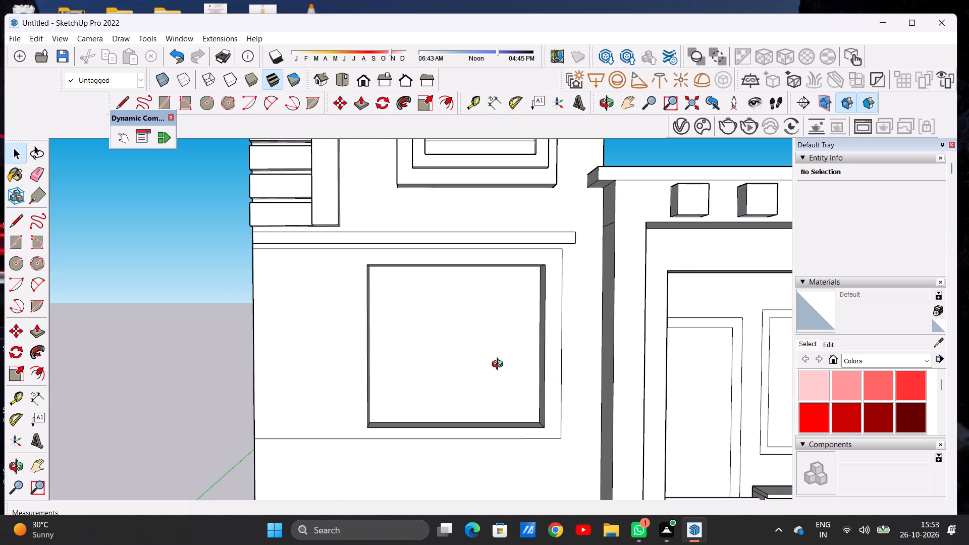
{"action": "middle_click", "coordinate": [500, 365]}
{"action": "middle_click", "coordinate": [497, 364]}
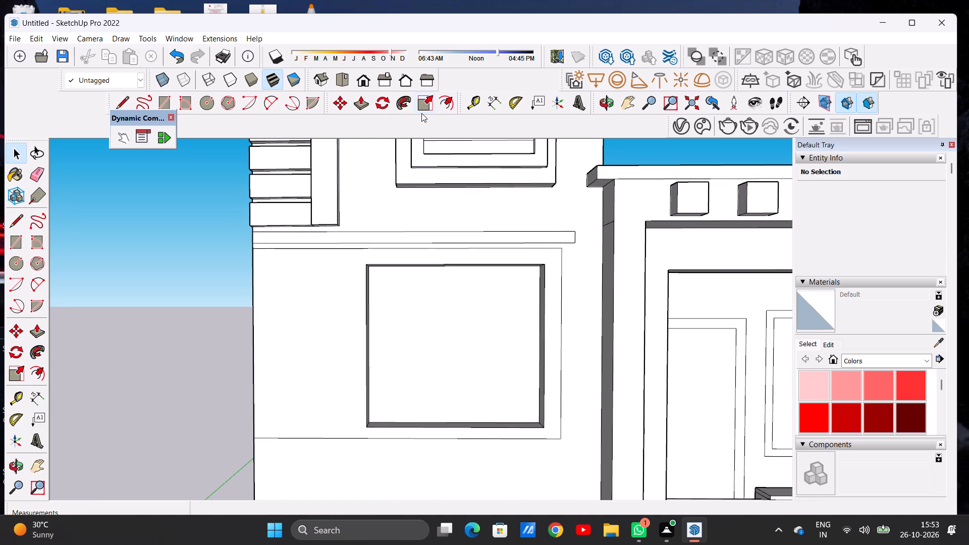
{"action": "left_click", "coordinate": [448, 99]}
{"action": "left_click", "coordinate": [426, 306]}
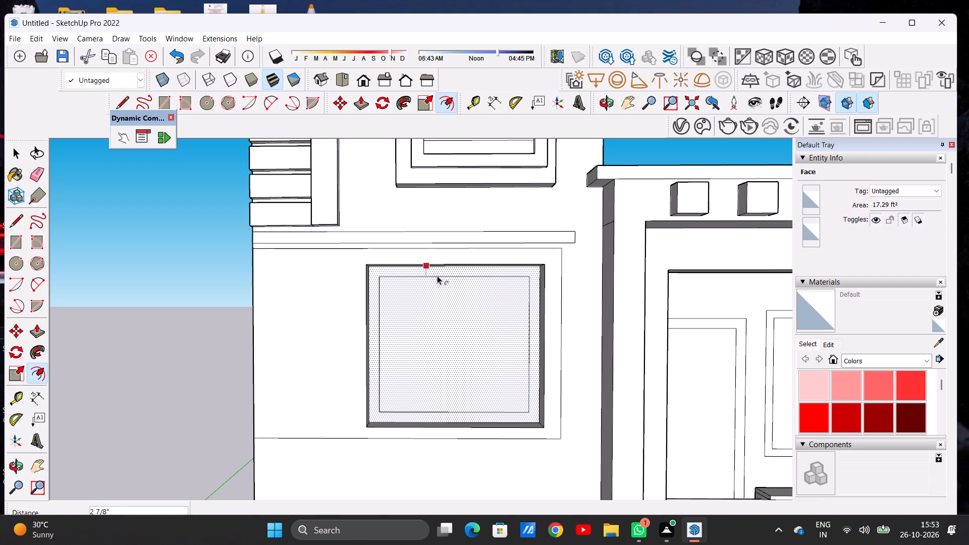
{"action": "left_click", "coordinate": [437, 276]}
{"action": "key", "text": "space"}
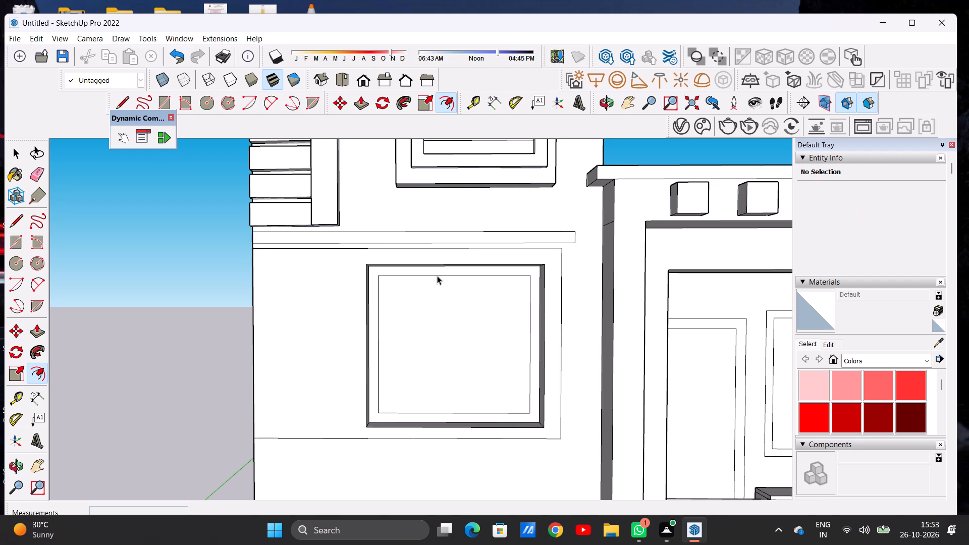
Draw two closely spaced vertical lines, each about 3' 6" long, across the inner window rectangle to form a mullion strip.
{"action": "type", "text": "L"}
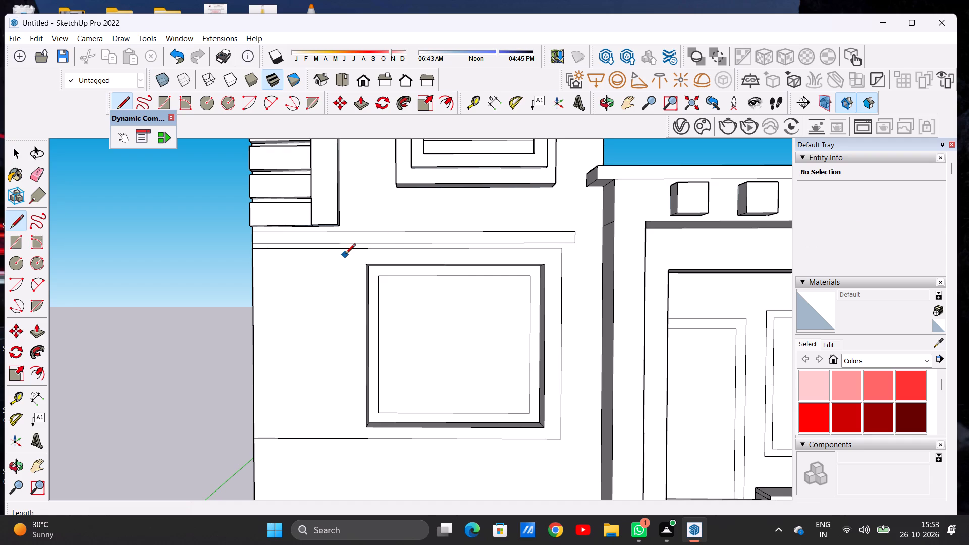
{"action": "scroll", "coordinate": [385, 293], "scroll_direction": "down", "scroll_amount": 4}
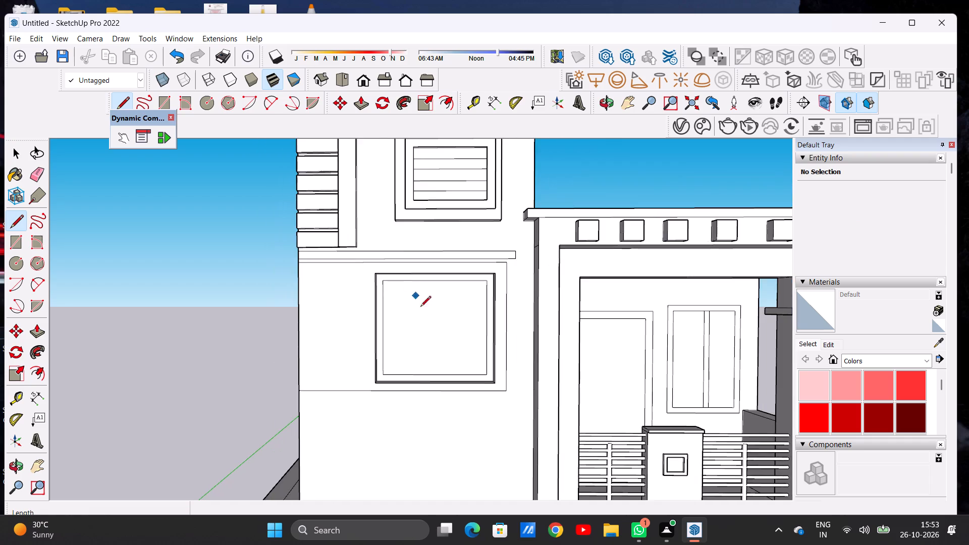
{"action": "scroll", "coordinate": [427, 334], "scroll_direction": "up", "scroll_amount": 8}
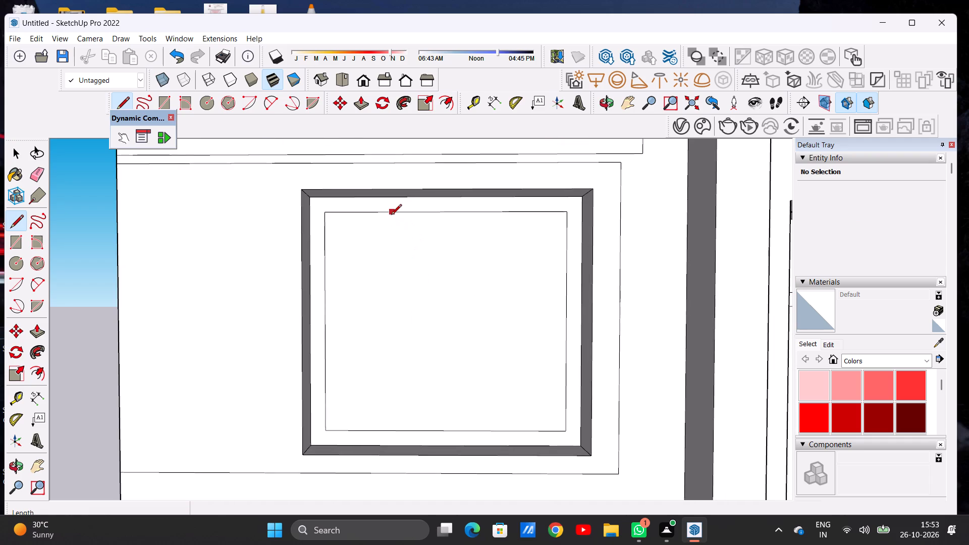
{"action": "left_click", "coordinate": [389, 215]}
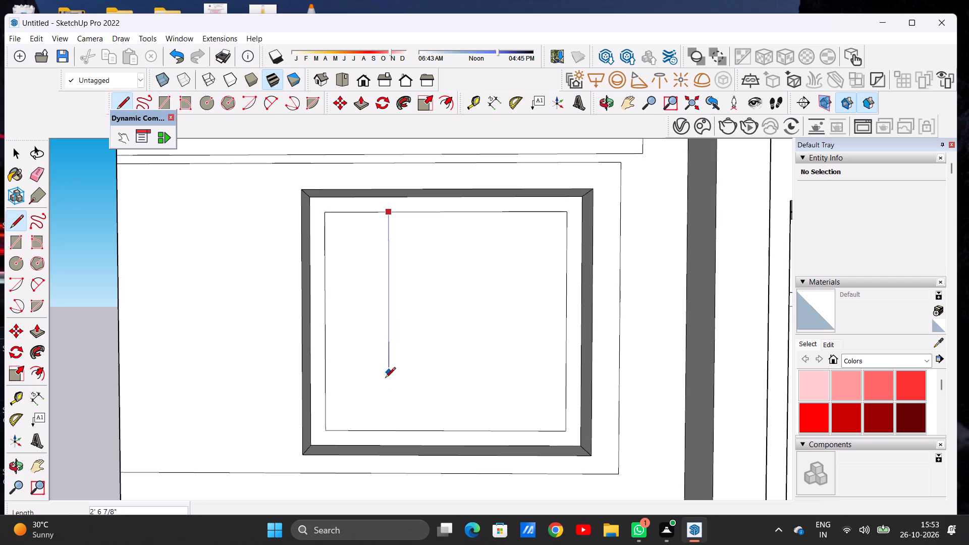
{"action": "left_click", "coordinate": [393, 431]}
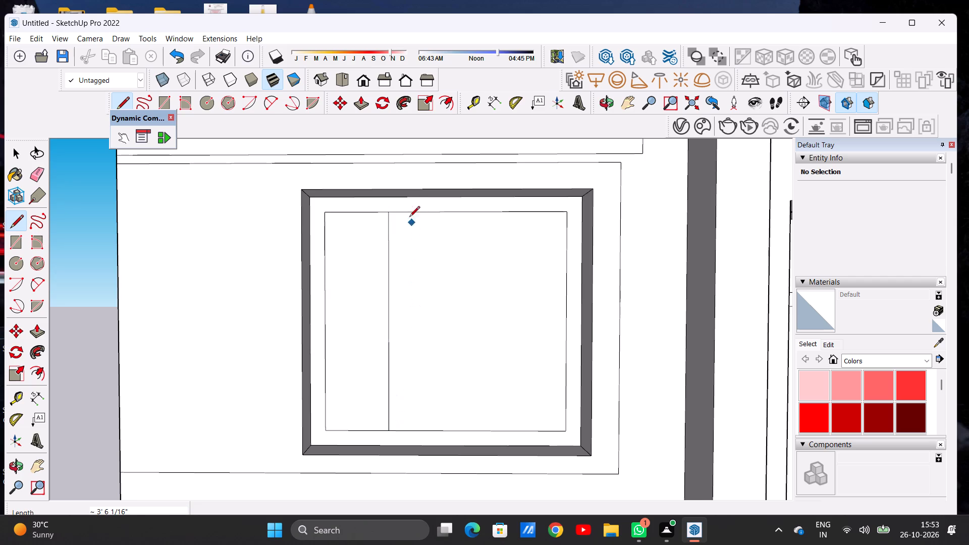
{"action": "left_click", "coordinate": [401, 211]}
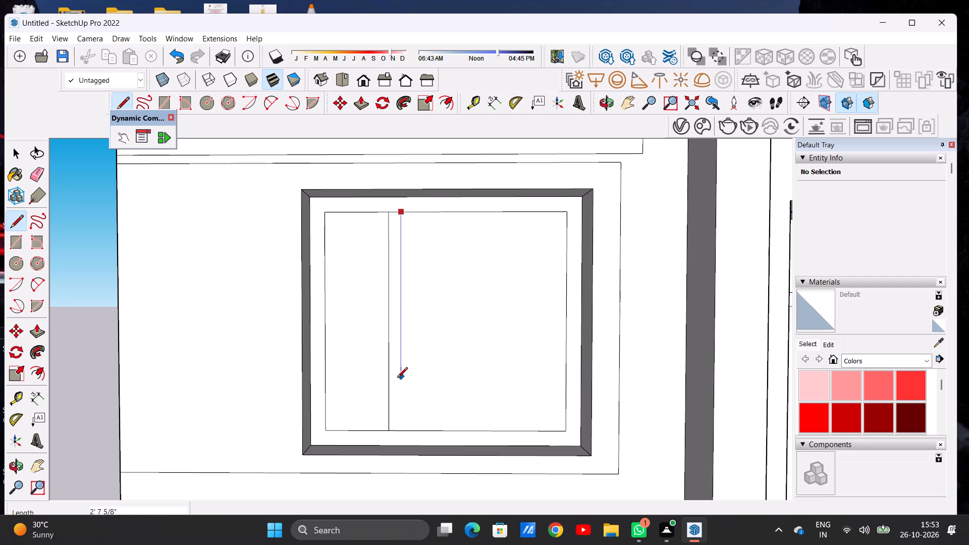
{"action": "left_click", "coordinate": [403, 429]}
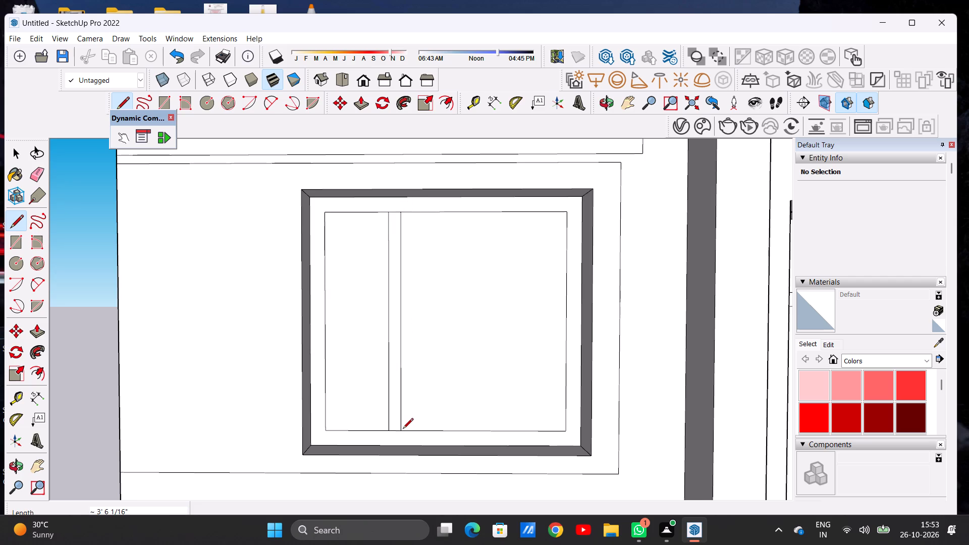
{"action": "key", "text": "space"}
Copy the mullion strip about 1' 5 5/8" horizontally toward the pillar side of the window.
{"action": "double_click", "coordinate": [395, 423]}
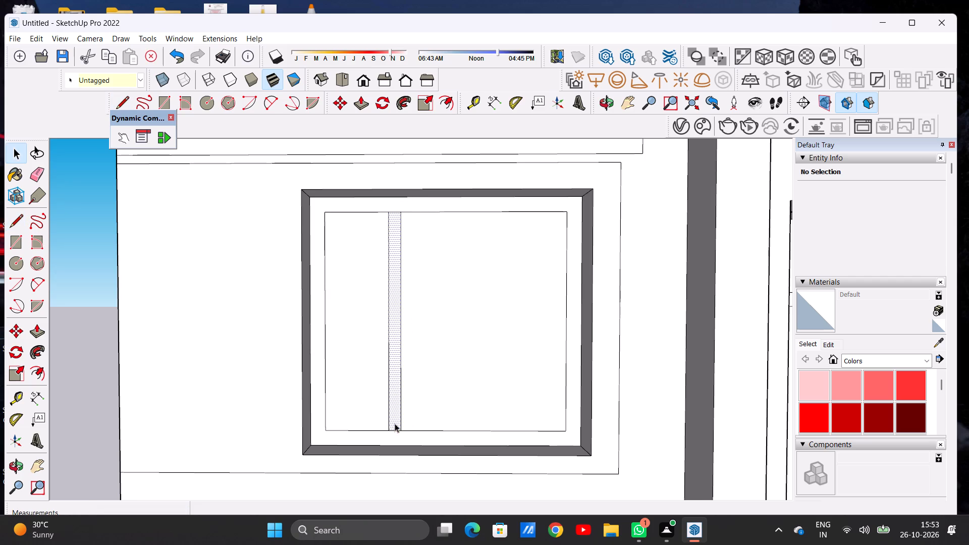
{"action": "key", "text": "m"}
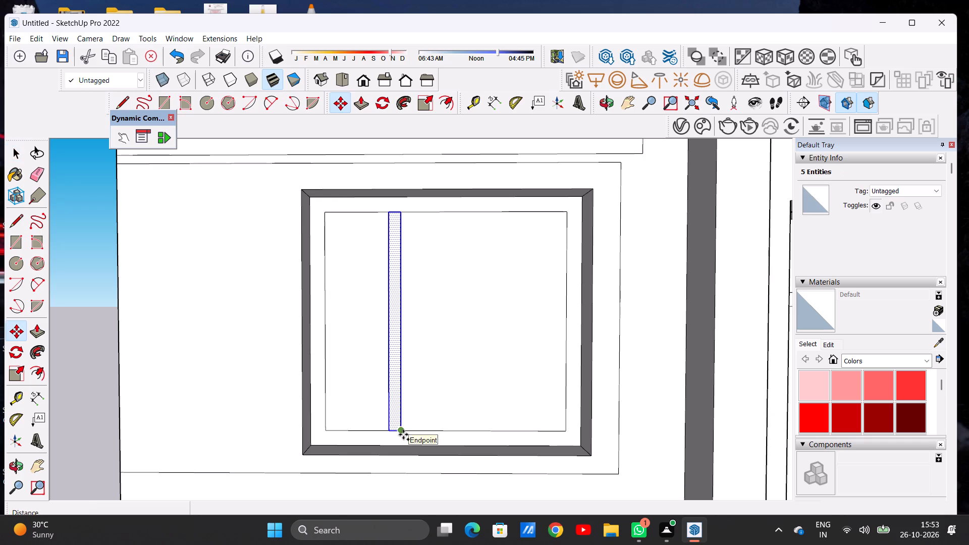
{"action": "left_click", "coordinate": [403, 434]}
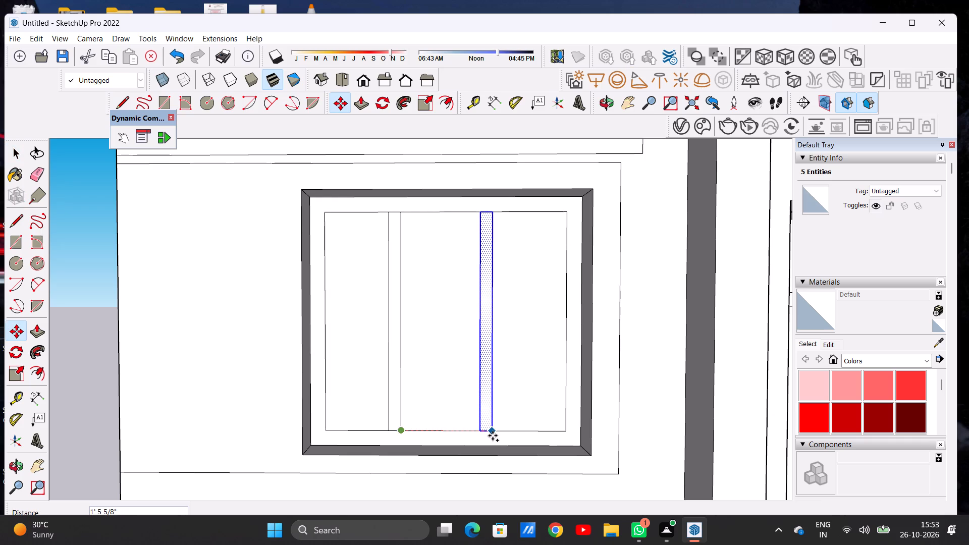
{"action": "left_click", "coordinate": [493, 435]}
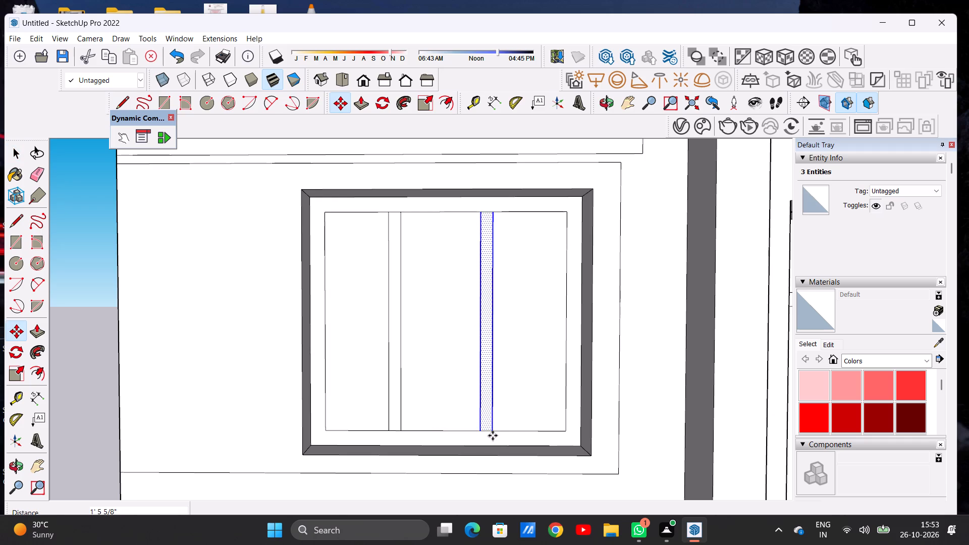
{"action": "key", "text": "space"}
Move the original mullion strip about 1" toward the copied strip to even out the window panes.
{"action": "double_click", "coordinate": [396, 427]}
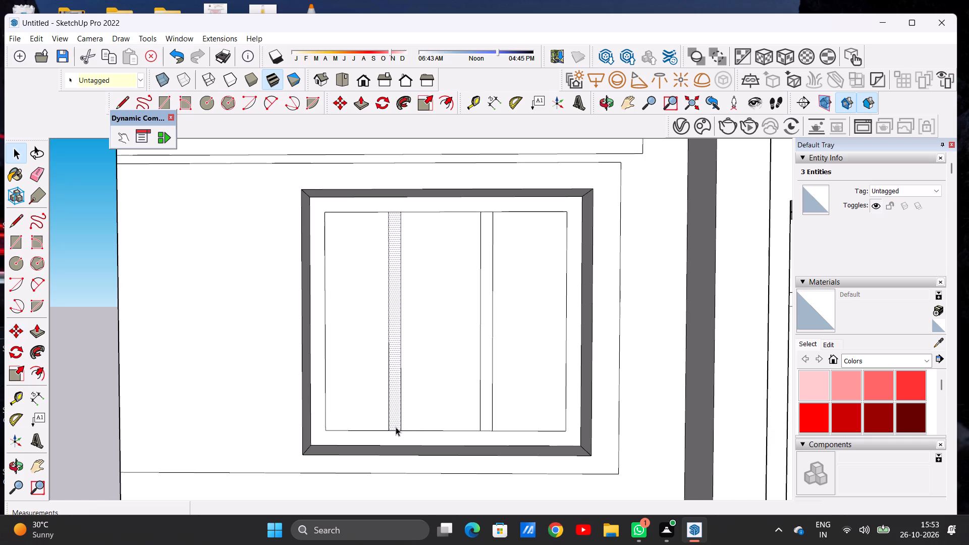
{"action": "key", "text": "m"}
{"action": "left_click", "coordinate": [402, 434]}
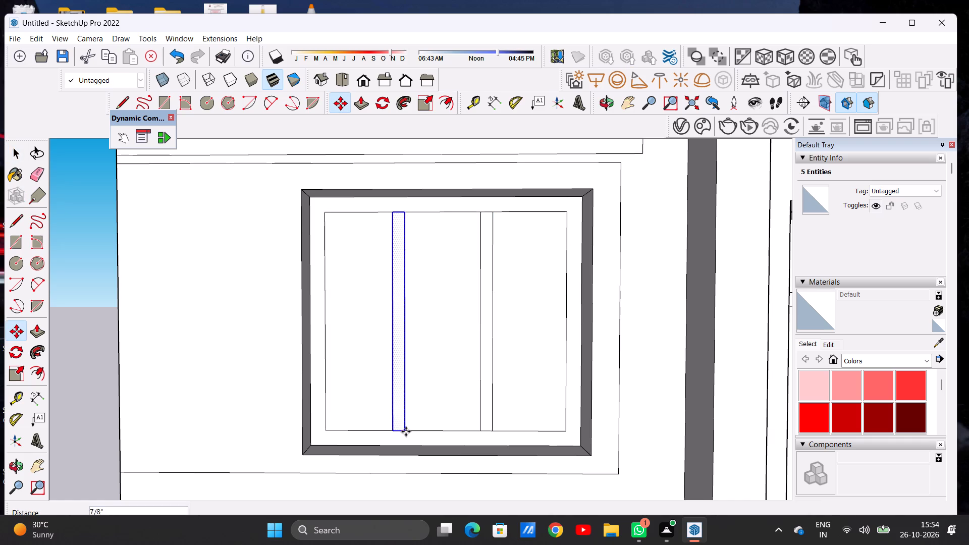
{"action": "left_click", "coordinate": [408, 430]}
{"action": "key", "text": "space"}
{"action": "scroll", "coordinate": [403, 409], "scroll_direction": "down", "scroll_amount": 8}
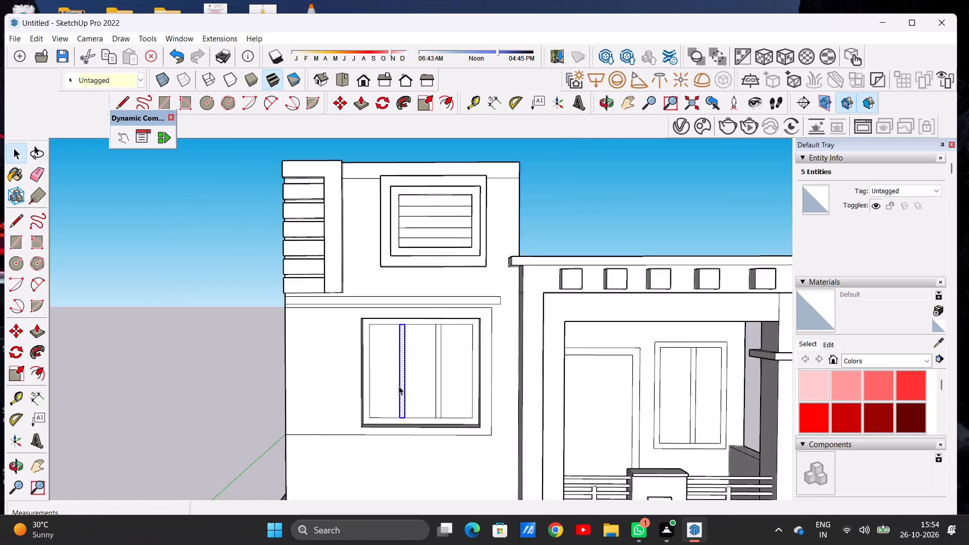
{"action": "scroll", "coordinate": [399, 386], "scroll_direction": "down", "scroll_amount": 8}
{"action": "left_click", "coordinate": [511, 271]}
Examine the house's front facade and the divided window from several distances and angles.
{"action": "scroll", "coordinate": [376, 334], "scroll_direction": "down", "scroll_amount": 5}
{"action": "scroll", "coordinate": [391, 354], "scroll_direction": "up", "scroll_amount": 3}
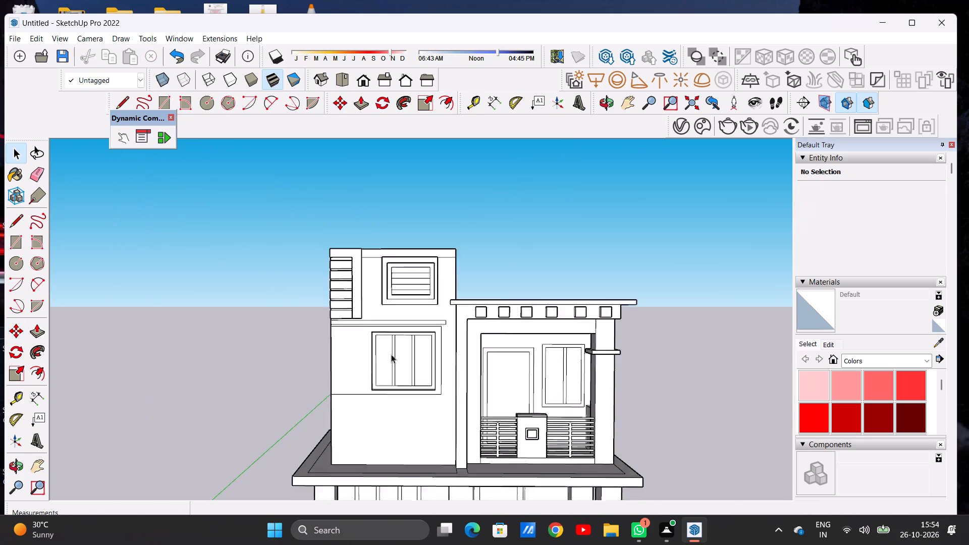
{"action": "scroll", "coordinate": [391, 354], "scroll_direction": "up", "scroll_amount": 4}
{"action": "middle_click_drag", "start_coordinate": [404, 375], "coordinate": [412, 369]}
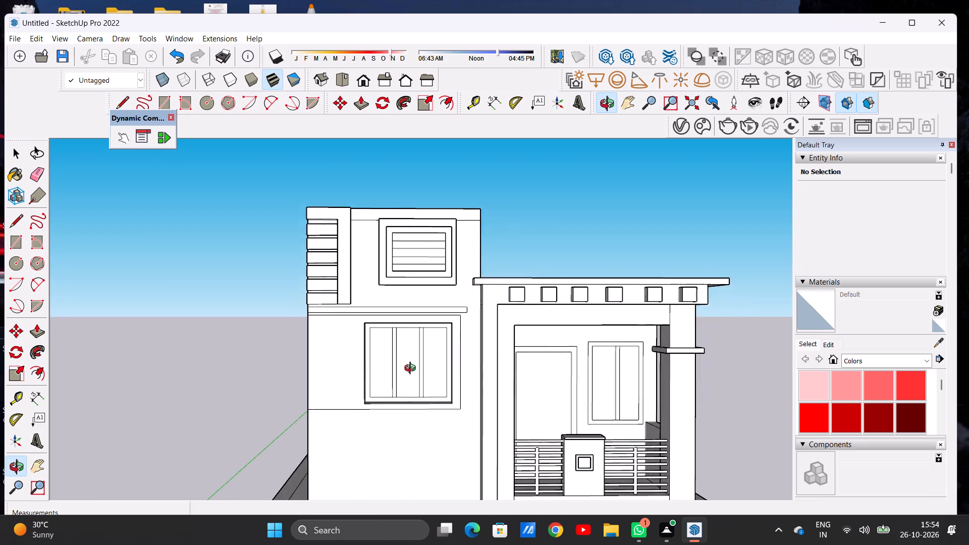
{"action": "middle_click_drag", "start_coordinate": [412, 369], "coordinate": [389, 353]}
{"action": "middle_click", "coordinate": [389, 353]}
{"action": "scroll", "coordinate": [487, 333], "scroll_direction": "down", "scroll_amount": 6}
{"action": "scroll", "coordinate": [460, 347], "scroll_direction": "up", "scroll_amount": 4}
{"action": "middle_click_drag", "start_coordinate": [445, 342], "coordinate": [441, 378]}
{"action": "middle_click_drag", "start_coordinate": [441, 378], "coordinate": [451, 345]}
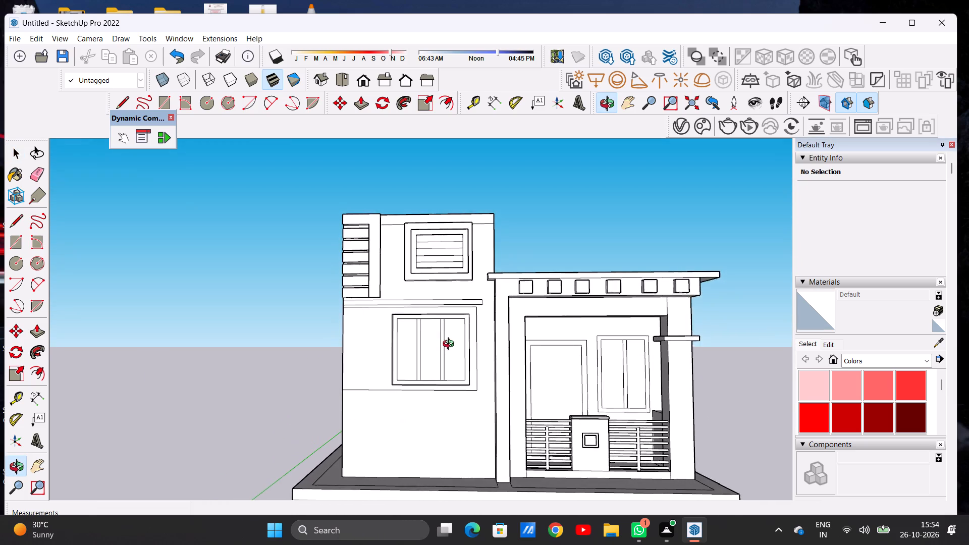
{"action": "middle_click_drag", "start_coordinate": [451, 345], "coordinate": [455, 357]}
{"action": "scroll", "coordinate": [463, 328], "scroll_direction": "down", "scroll_amount": 4}
{"action": "scroll", "coordinate": [417, 324], "scroll_direction": "up", "scroll_amount": 1}
{"action": "scroll", "coordinate": [418, 295], "scroll_direction": "down", "scroll_amount": 5}
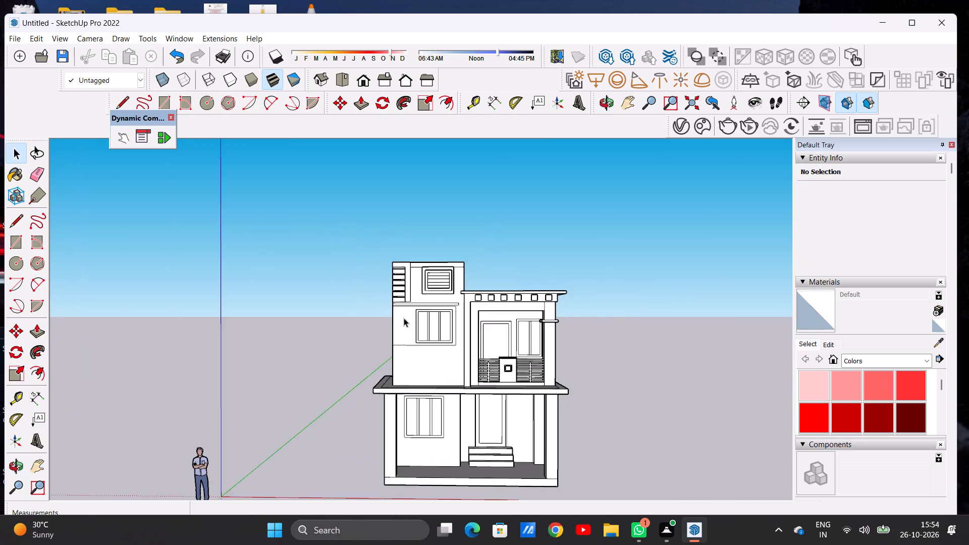
Draw two parallel horizontal lines, each about 2' 9" long, from the wall's outer edge to the window recess.
{"action": "scroll", "coordinate": [404, 318], "scroll_direction": "up", "scroll_amount": 15}
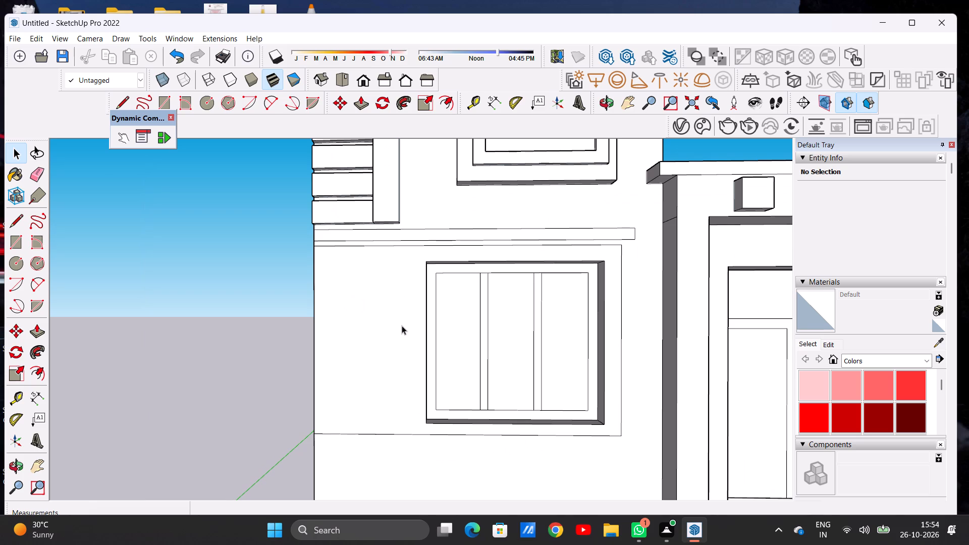
{"action": "key", "text": "l"}
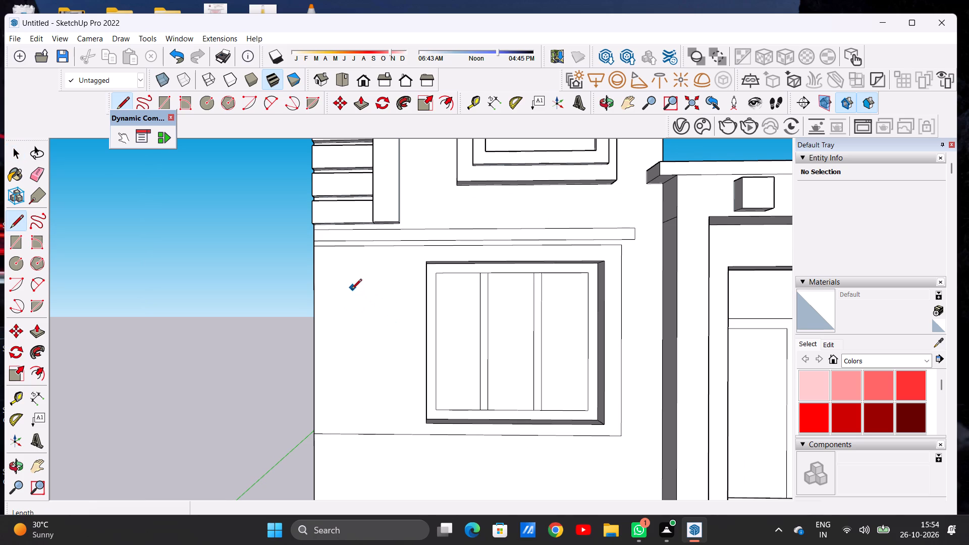
{"action": "left_click", "coordinate": [317, 306]}
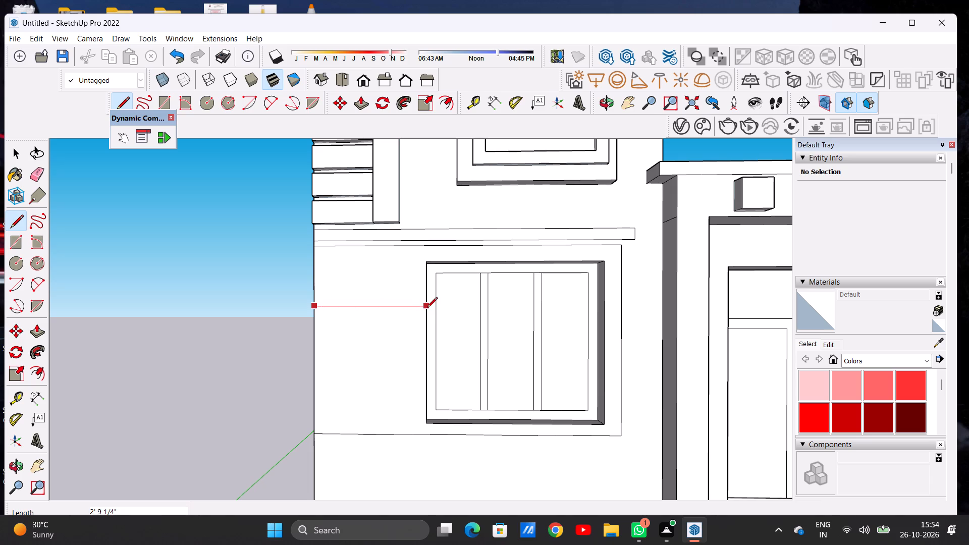
{"action": "left_click", "coordinate": [426, 308]}
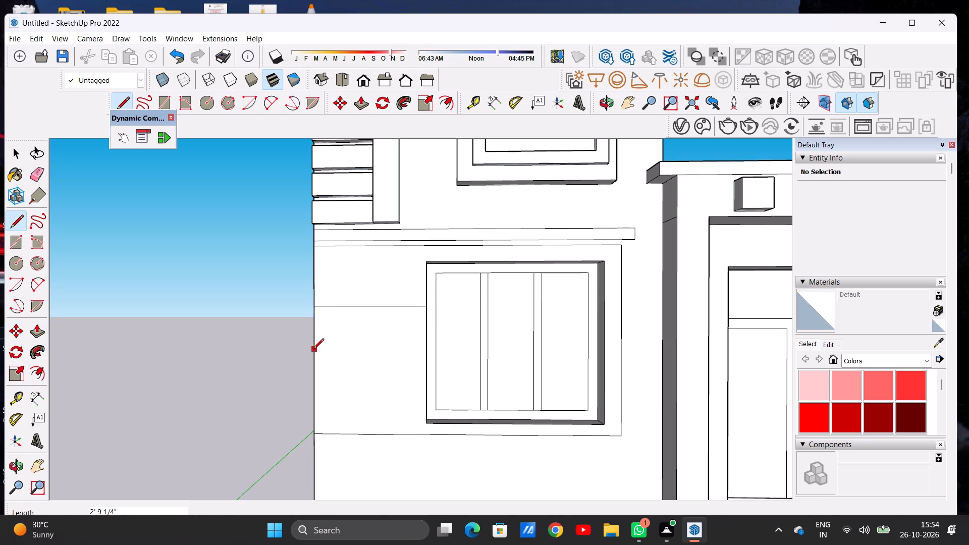
{"action": "left_click", "coordinate": [313, 346]}
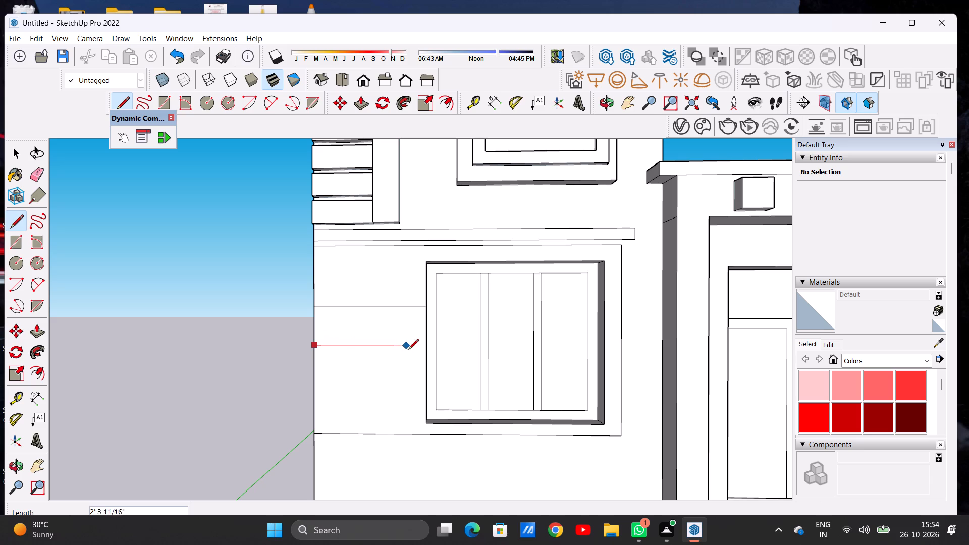
{"action": "left_click", "coordinate": [426, 348]}
{"action": "key", "text": "space"}
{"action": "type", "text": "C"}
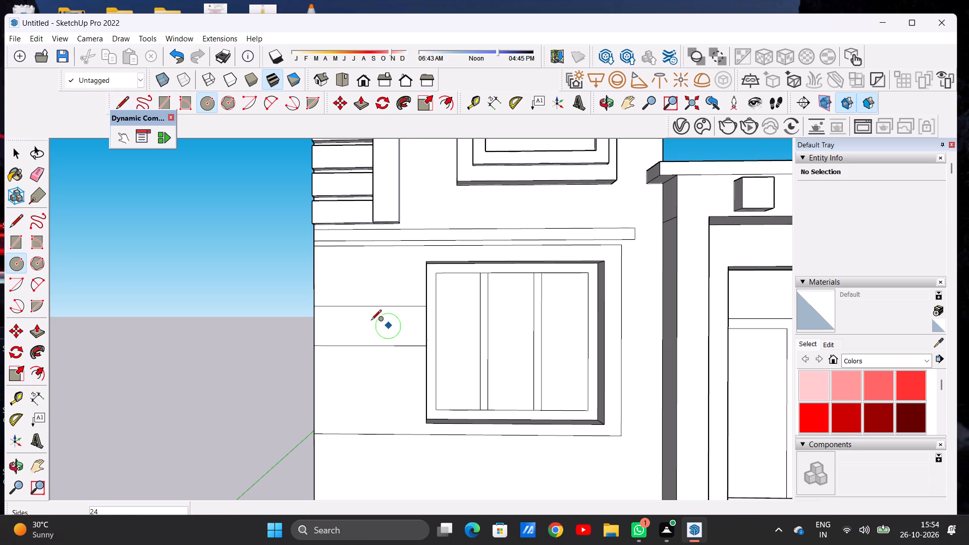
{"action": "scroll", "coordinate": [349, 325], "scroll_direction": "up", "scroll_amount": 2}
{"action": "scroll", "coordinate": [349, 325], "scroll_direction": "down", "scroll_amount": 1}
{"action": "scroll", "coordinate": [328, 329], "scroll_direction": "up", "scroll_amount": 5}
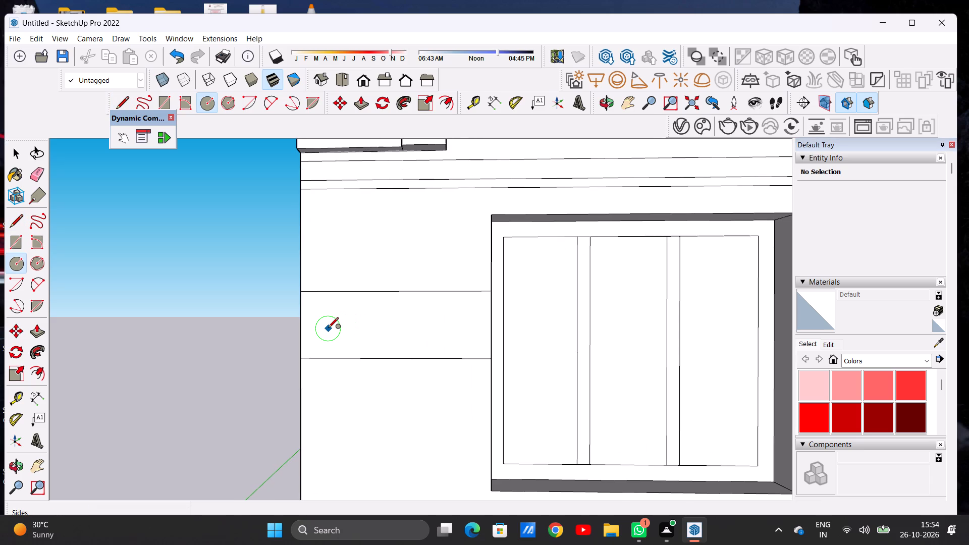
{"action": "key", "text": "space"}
Draw a square about 5 1/4" per side between the two horizontal lines, near the wall's outer edge.
{"action": "key", "text": "r"}
{"action": "scroll", "coordinate": [330, 328], "scroll_direction": "up", "scroll_amount": 3}
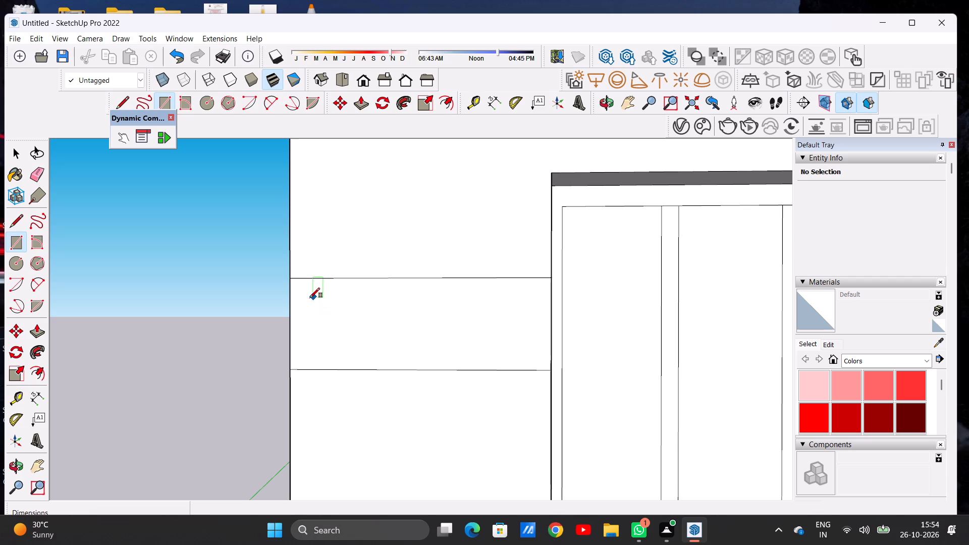
{"action": "left_click", "coordinate": [310, 298]}
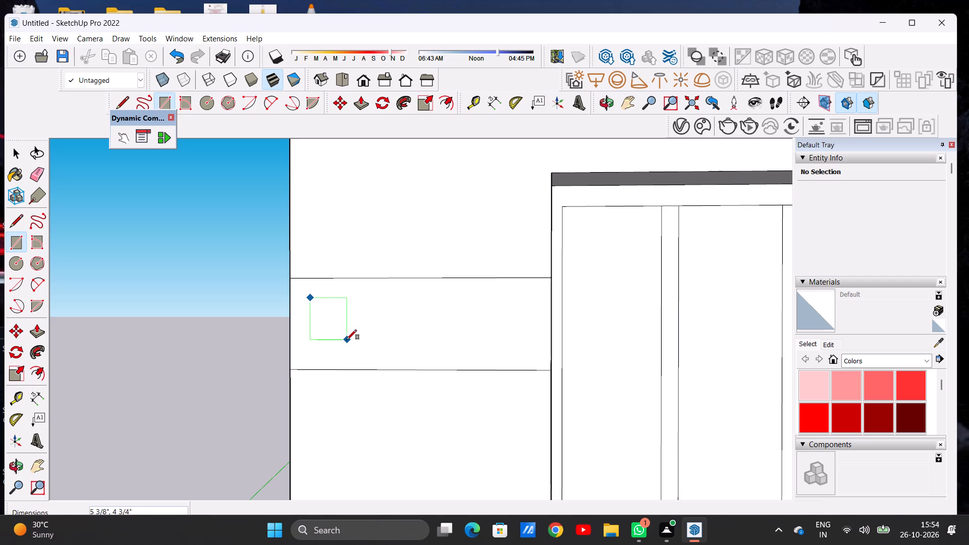
{"action": "left_click", "coordinate": [350, 339]}
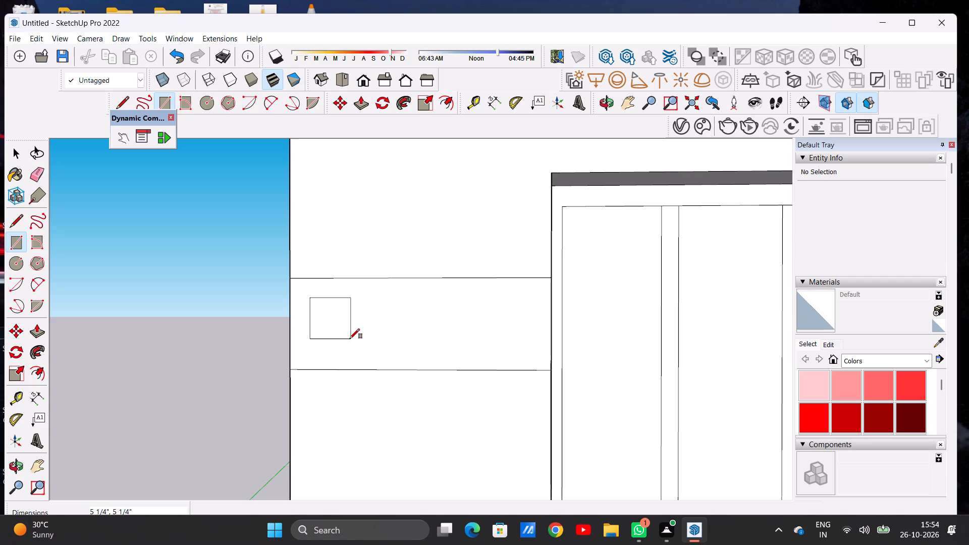
{"action": "key", "text": "space"}
{"action": "key", "text": "m"}
{"action": "key", "text": "space"}
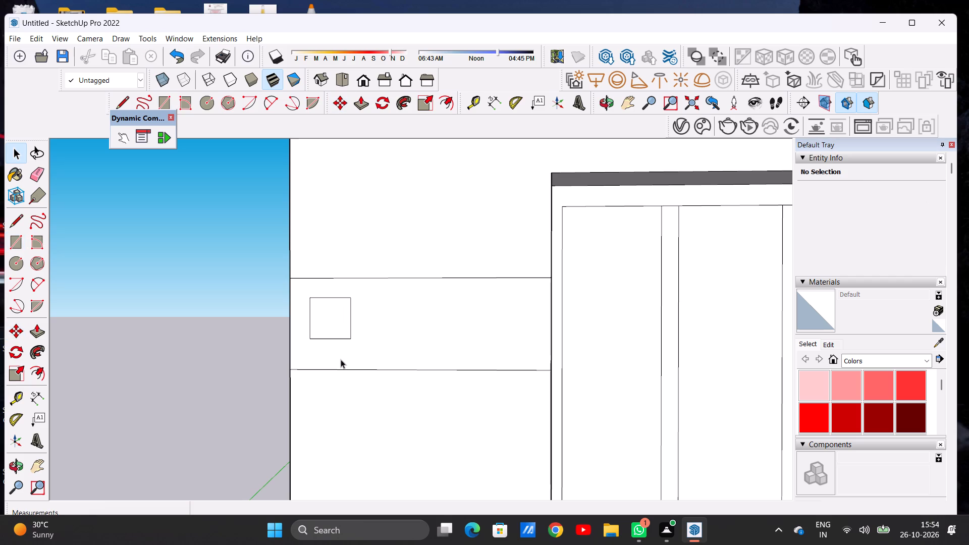
Copy the square about 1' 8 7/8" horizontally toward the window recess.
{"action": "scroll", "coordinate": [392, 310], "scroll_direction": "down", "scroll_amount": 11}
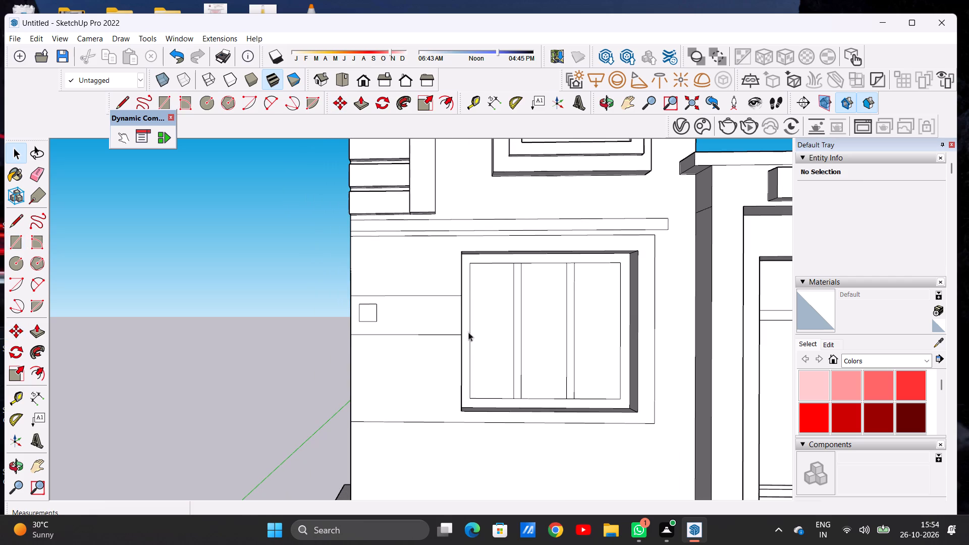
{"action": "scroll", "coordinate": [385, 313], "scroll_direction": "up", "scroll_amount": 2}
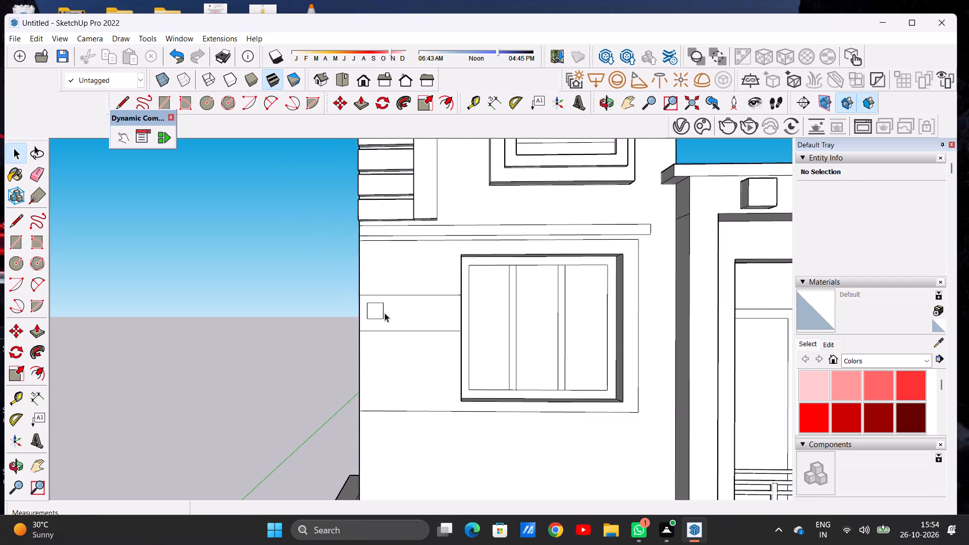
{"action": "scroll", "coordinate": [385, 313], "scroll_direction": "up", "scroll_amount": 15}
{"action": "double_click", "coordinate": [364, 320]}
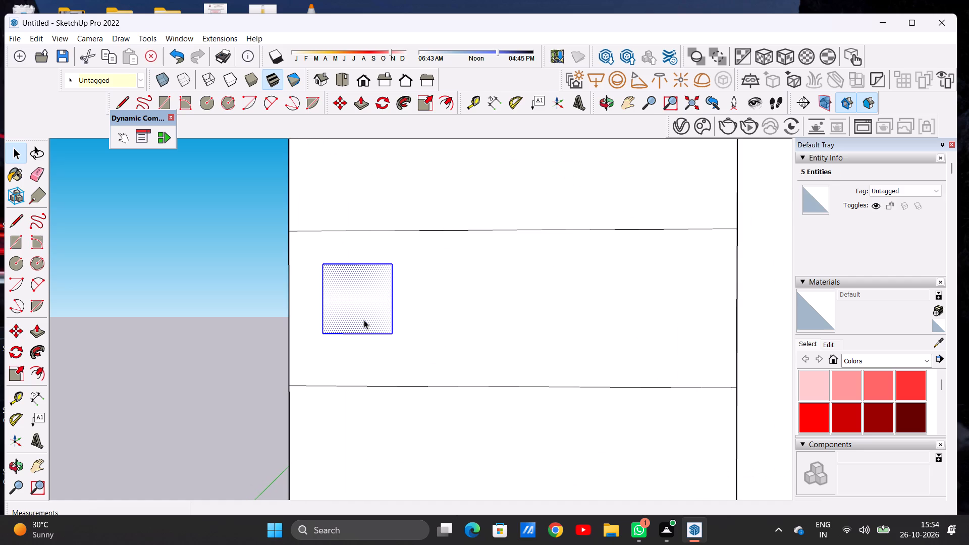
{"action": "key", "text": "m"}
{"action": "left_click", "coordinate": [393, 333]}
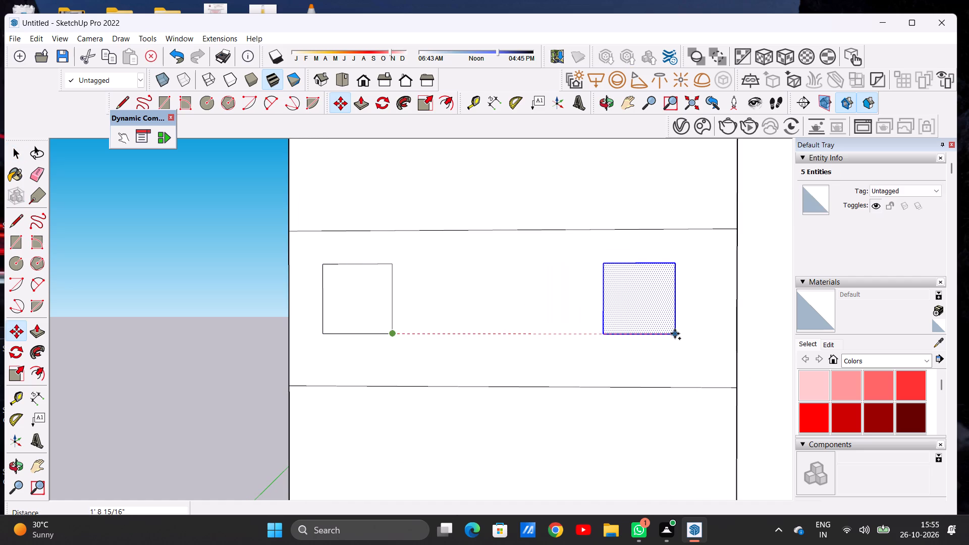
{"action": "left_click", "coordinate": [674, 334]}
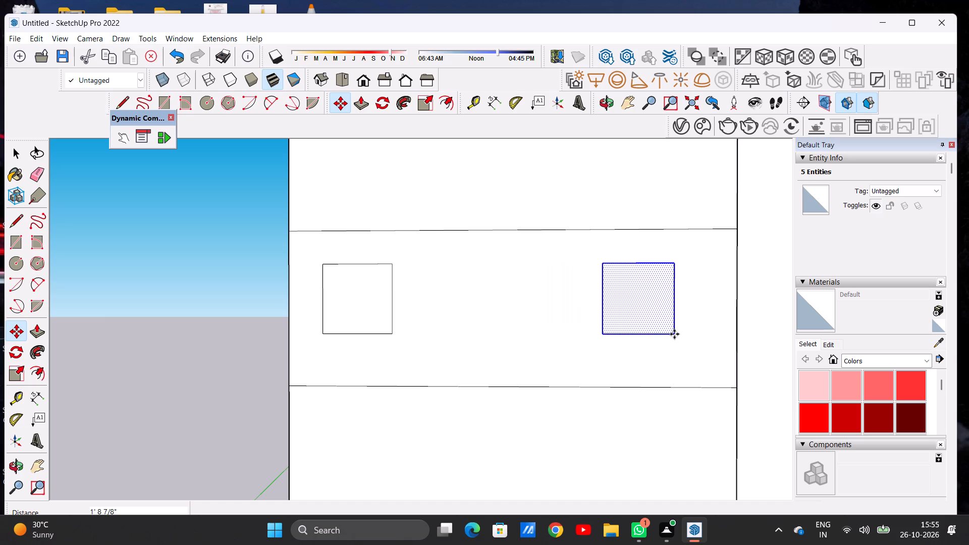
Copy the square beside the window about 10 5/8" back toward the outer edge, midway between the two squares.
{"action": "left_click", "coordinate": [674, 334]}
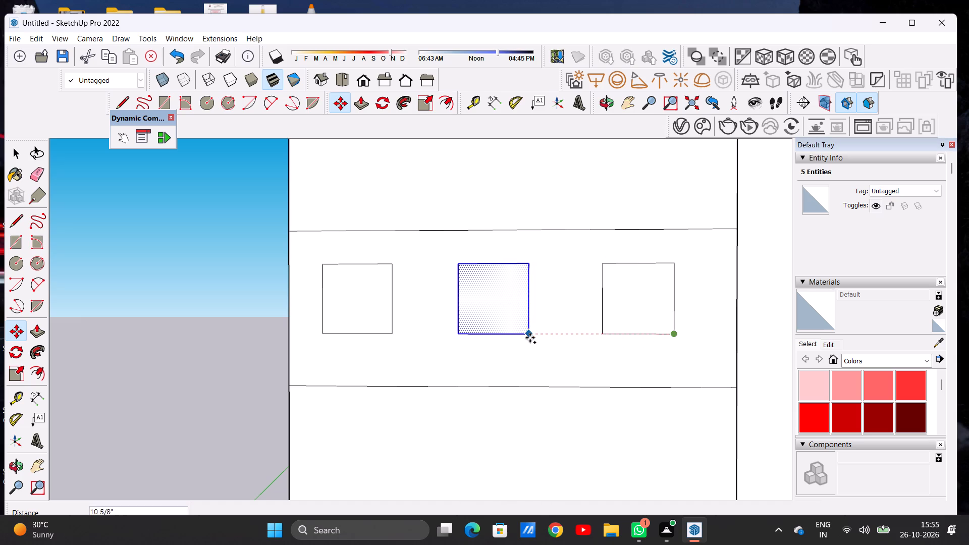
{"action": "left_click", "coordinate": [531, 338]}
{"action": "key", "text": "space"}
{"action": "scroll", "coordinate": [513, 335], "scroll_direction": "down", "scroll_amount": 1}
{"action": "scroll", "coordinate": [513, 335], "scroll_direction": "up", "scroll_amount": 1}
{"action": "scroll", "coordinate": [513, 335], "scroll_direction": "down", "scroll_amount": 4}
{"action": "scroll", "coordinate": [510, 331], "scroll_direction": "up", "scroll_amount": 1}
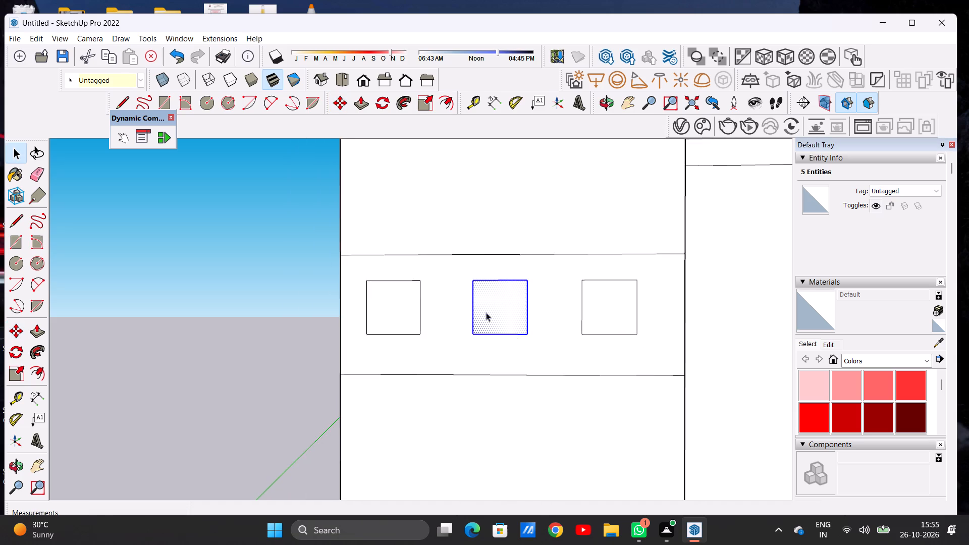
{"action": "scroll", "coordinate": [458, 298], "scroll_direction": "down", "scroll_amount": 8}
{"action": "left_click", "coordinate": [305, 302]}
Examine the upper front wall with its row of squares and the whole facade from several distances and angles.
{"action": "scroll", "coordinate": [324, 306], "scroll_direction": "down", "scroll_amount": 14}
{"action": "scroll", "coordinate": [449, 295], "scroll_direction": "up", "scroll_amount": 7}
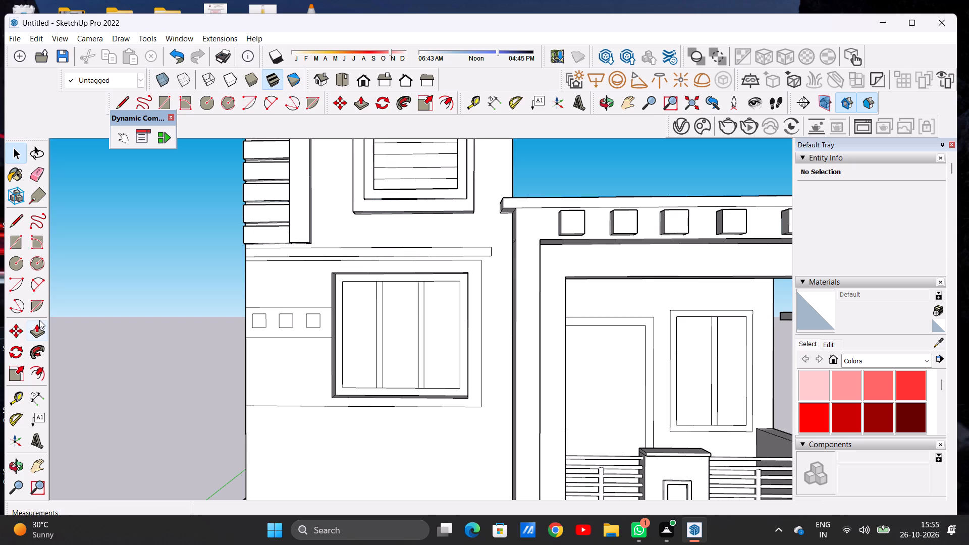
{"action": "scroll", "coordinate": [38, 312], "scroll_direction": "down", "scroll_amount": 8}
{"action": "scroll", "coordinate": [343, 238], "scroll_direction": "down", "scroll_amount": 16}
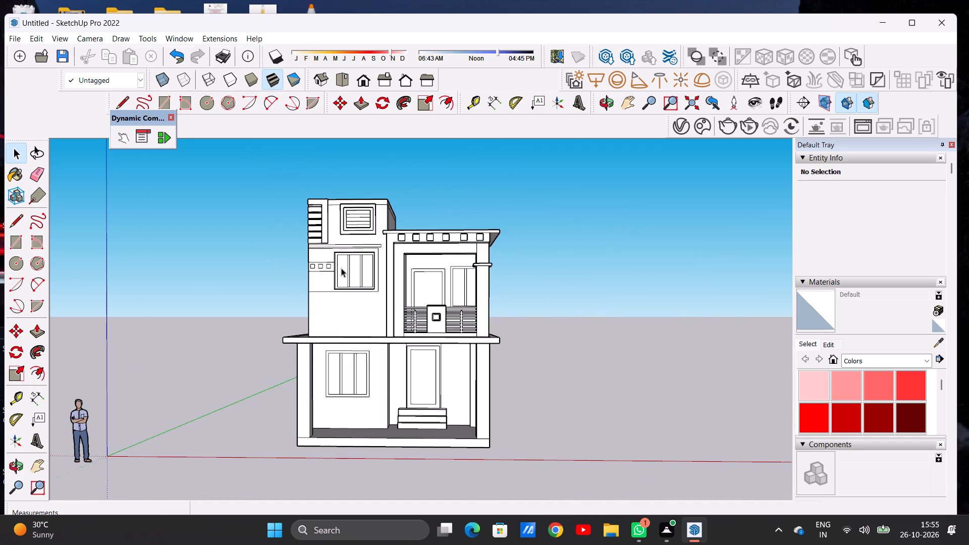
{"action": "scroll", "coordinate": [339, 268], "scroll_direction": "up", "scroll_amount": 6}
{"action": "scroll", "coordinate": [338, 236], "scroll_direction": "down", "scroll_amount": 1}
{"action": "scroll", "coordinate": [338, 236], "scroll_direction": "up", "scroll_amount": 12}
{"action": "middle_click_drag", "start_coordinate": [269, 268], "coordinate": [270, 268]}
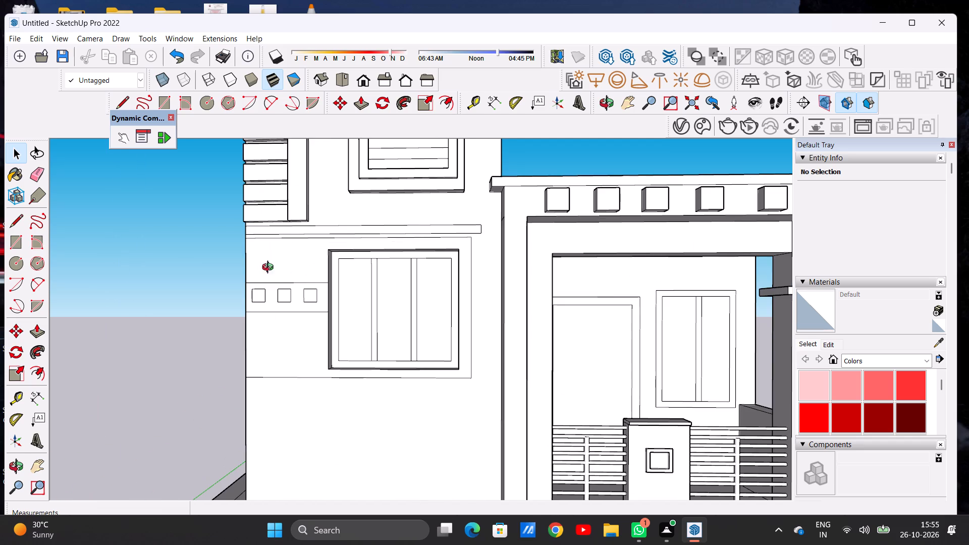
{"action": "middle_click_drag", "start_coordinate": [270, 268], "coordinate": [302, 291]}
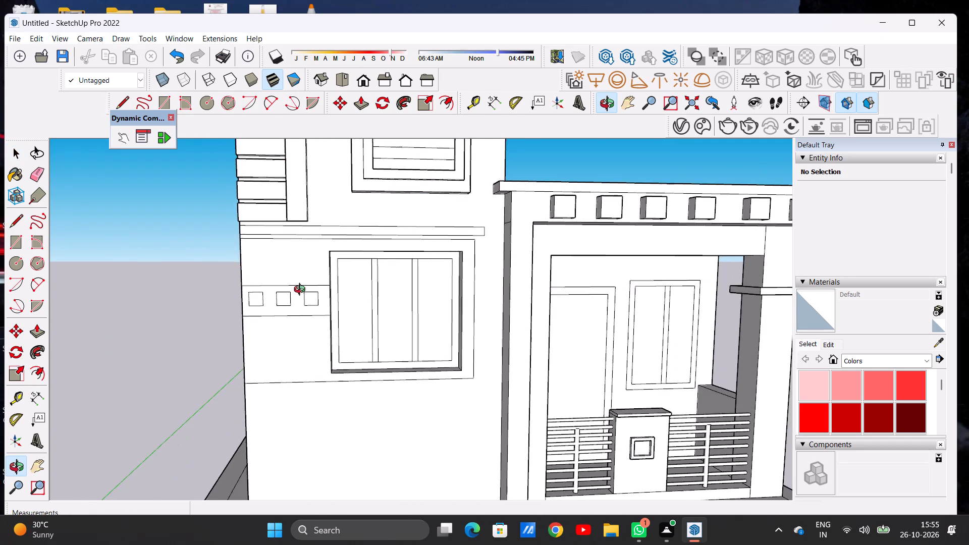
{"action": "middle_click_drag", "start_coordinate": [302, 291], "coordinate": [289, 277]}
{"action": "middle_click", "coordinate": [289, 277]}
{"action": "scroll", "coordinate": [280, 264], "scroll_direction": "down", "scroll_amount": 4}
{"action": "scroll", "coordinate": [296, 280], "scroll_direction": "up", "scroll_amount": 3}
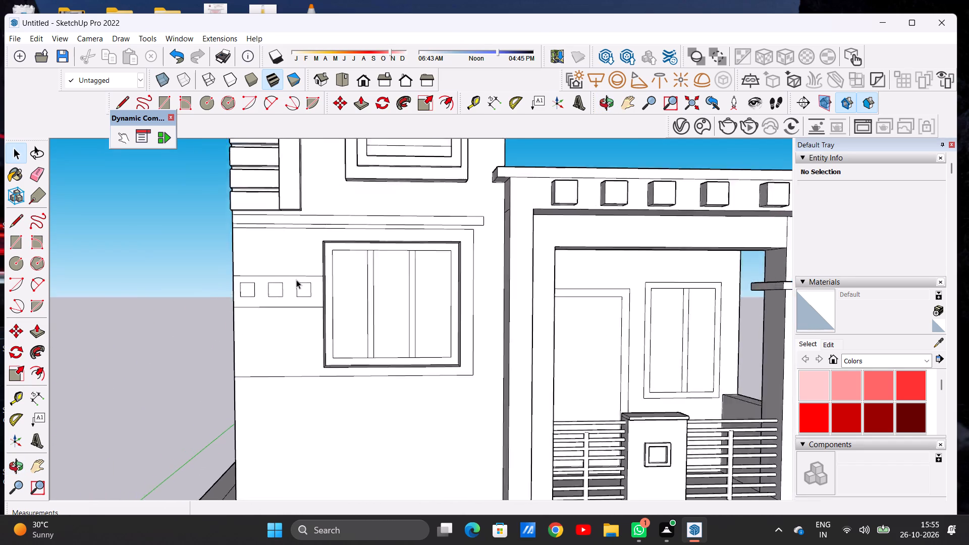
{"action": "scroll", "coordinate": [296, 280], "scroll_direction": "up", "scroll_amount": 3}
{"action": "scroll", "coordinate": [294, 280], "scroll_direction": "down", "scroll_amount": 9}
{"action": "scroll", "coordinate": [310, 237], "scroll_direction": "down", "scroll_amount": 8}
{"action": "scroll", "coordinate": [328, 266], "scroll_direction": "up", "scroll_amount": 4}
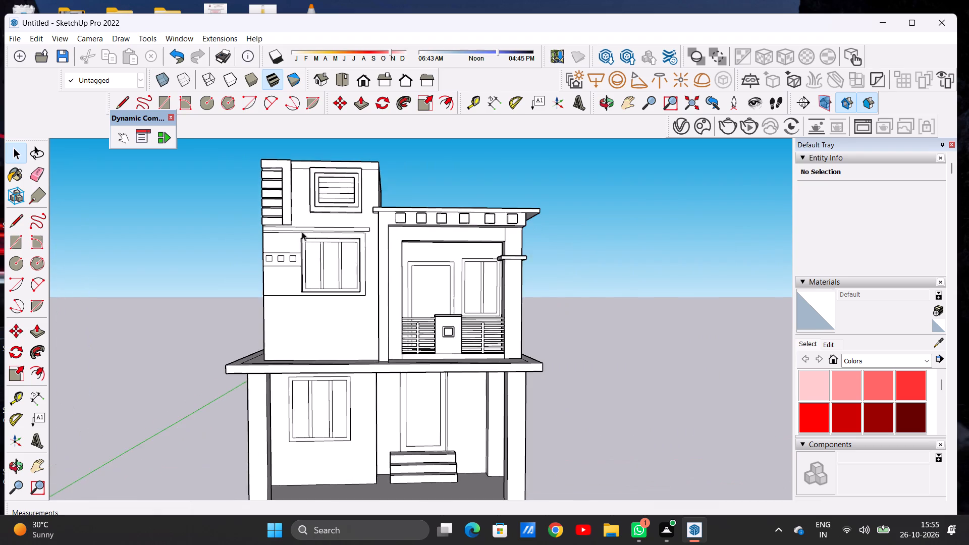
{"action": "scroll", "coordinate": [297, 230], "scroll_direction": "up", "scroll_amount": 4}
Push/Pull the horizontal band above the window outward about 7 1/16".
{"action": "middle_click_drag", "start_coordinate": [270, 249], "coordinate": [430, 303]}
{"action": "scroll", "coordinate": [290, 254], "scroll_direction": "up", "scroll_amount": 4}
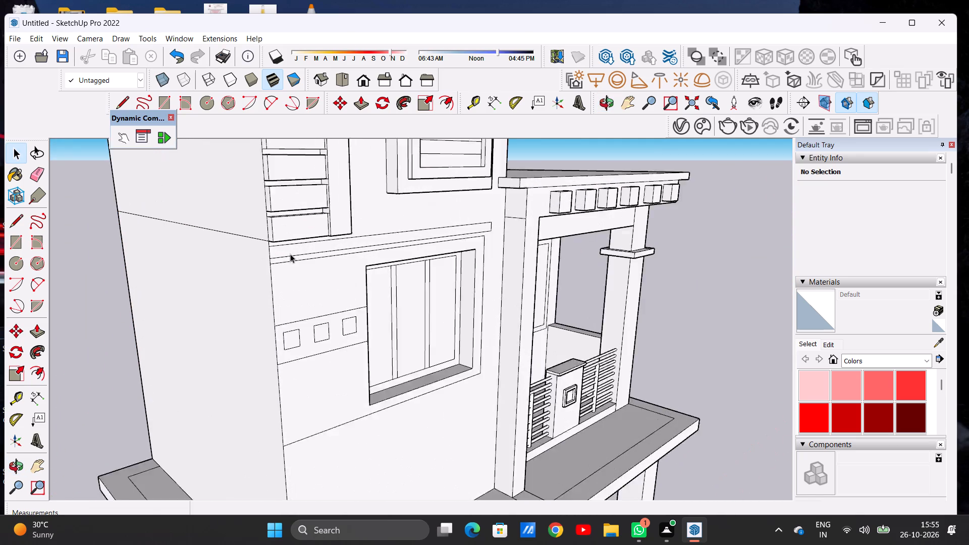
{"action": "scroll", "coordinate": [290, 254], "scroll_direction": "up", "scroll_amount": 5}
{"action": "scroll", "coordinate": [330, 261], "scroll_direction": "up", "scroll_amount": 5}
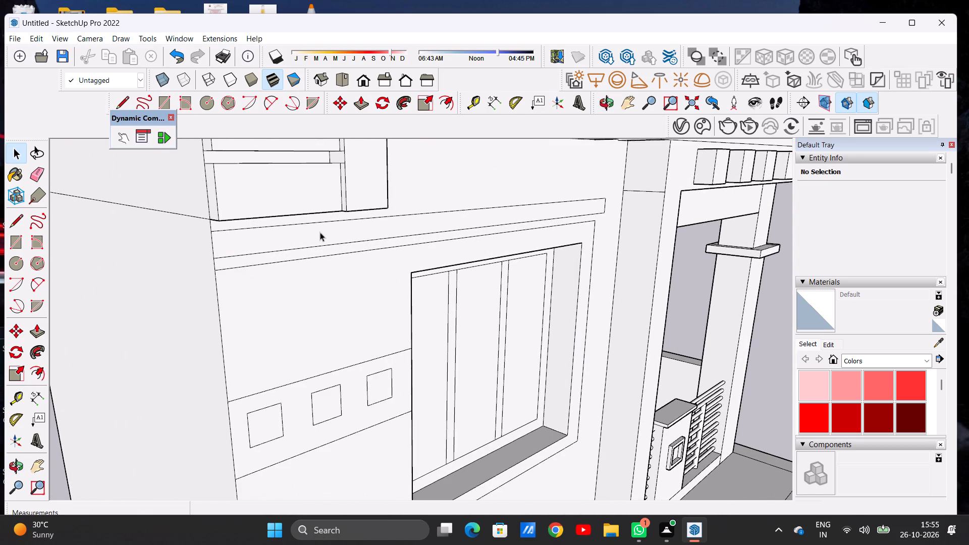
{"action": "key", "text": "p"}
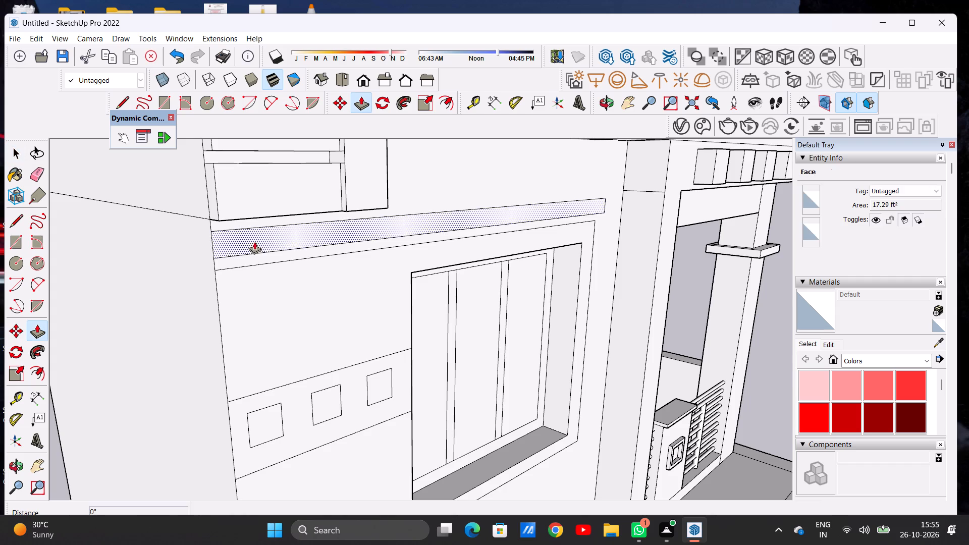
{"action": "scroll", "coordinate": [239, 243], "scroll_direction": "up", "scroll_amount": 3}
{"action": "scroll", "coordinate": [239, 243], "scroll_direction": "down", "scroll_amount": 1}
{"action": "scroll", "coordinate": [228, 243], "scroll_direction": "up", "scroll_amount": 1}
{"action": "left_click", "coordinate": [223, 243]}
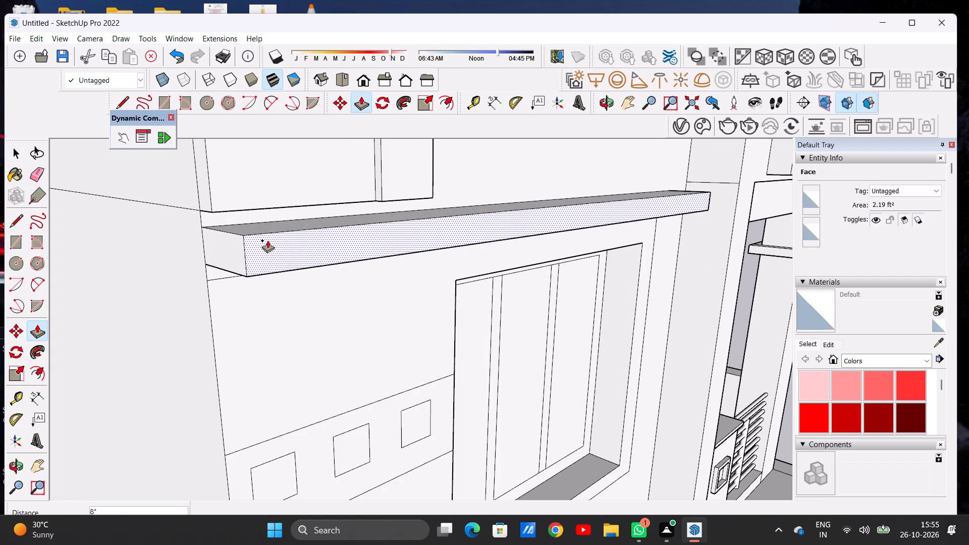
{"action": "left_click", "coordinate": [262, 238]}
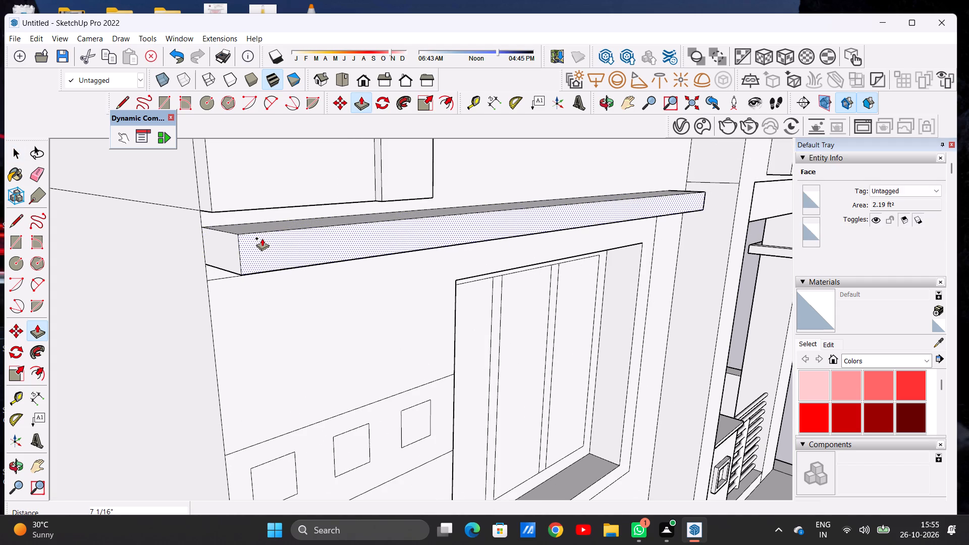
{"action": "key", "text": "space"}
Examine the projecting band and the house's front facade from several distances and angles.
{"action": "scroll", "coordinate": [273, 222], "scroll_direction": "down", "scroll_amount": 6}
{"action": "middle_click_drag", "start_coordinate": [271, 225], "coordinate": [205, 233]}
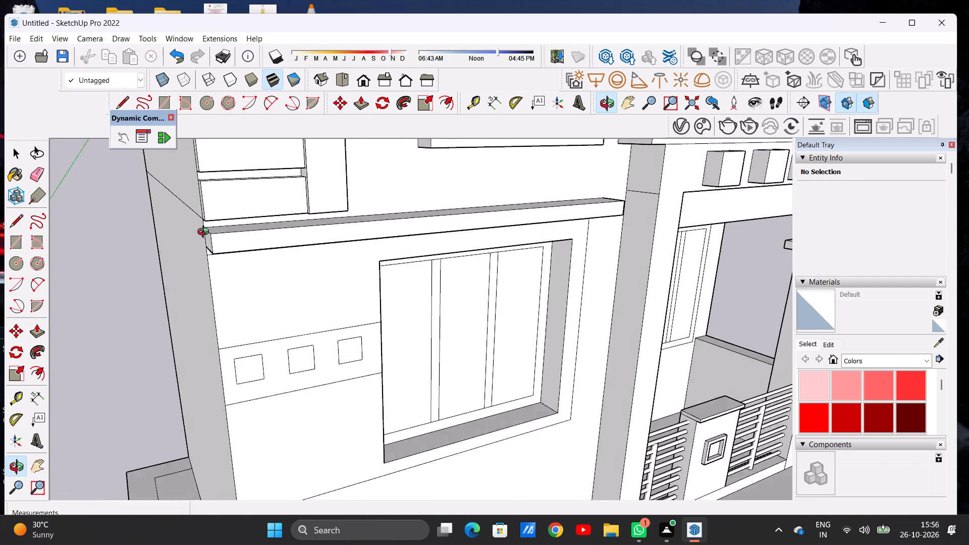
{"action": "middle_click_drag", "start_coordinate": [205, 233], "coordinate": [185, 219]}
{"action": "scroll", "coordinate": [310, 237], "scroll_direction": "down", "scroll_amount": 5}
{"action": "middle_click_drag", "start_coordinate": [422, 264], "coordinate": [328, 241]}
{"action": "scroll", "coordinate": [411, 241], "scroll_direction": "down", "scroll_amount": 9}
{"action": "scroll", "coordinate": [432, 229], "scroll_direction": "up", "scroll_amount": 7}
{"action": "scroll", "coordinate": [427, 224], "scroll_direction": "down", "scroll_amount": 7}
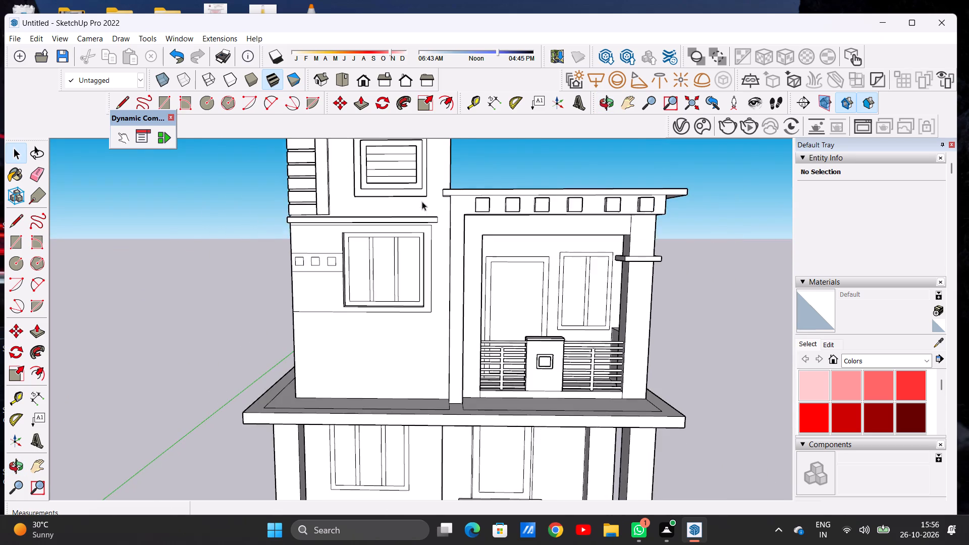
{"action": "scroll", "coordinate": [415, 187], "scroll_direction": "down", "scroll_amount": 6}
{"action": "scroll", "coordinate": [410, 265], "scroll_direction": "up", "scroll_amount": 4}
{"action": "scroll", "coordinate": [403, 255], "scroll_direction": "down", "scroll_amount": 6}
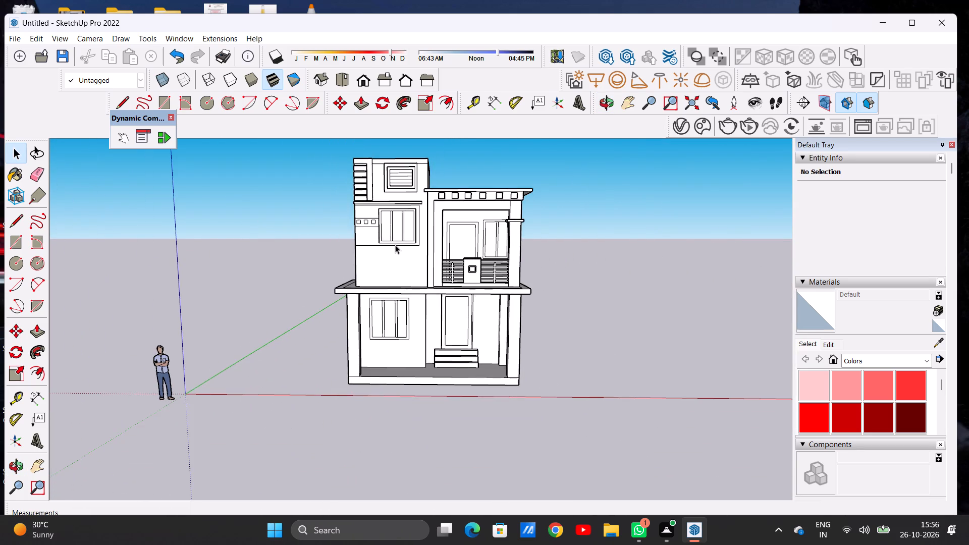
{"action": "scroll", "coordinate": [395, 278], "scroll_direction": "up", "scroll_amount": 8}
{"action": "scroll", "coordinate": [395, 276], "scroll_direction": "down", "scroll_amount": 1}
{"action": "scroll", "coordinate": [395, 276], "scroll_direction": "up", "scroll_amount": 2}
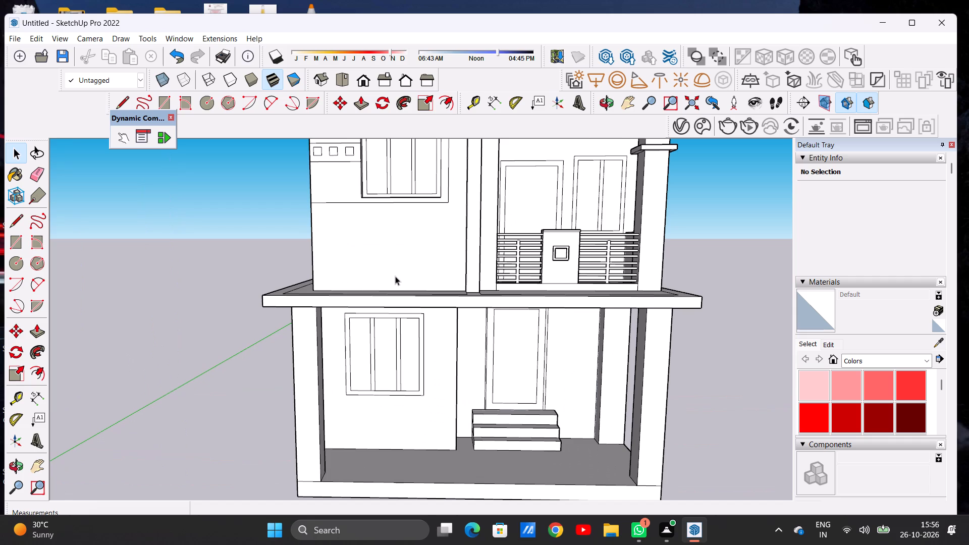
{"action": "scroll", "coordinate": [400, 258], "scroll_direction": "down", "scroll_amount": 5}
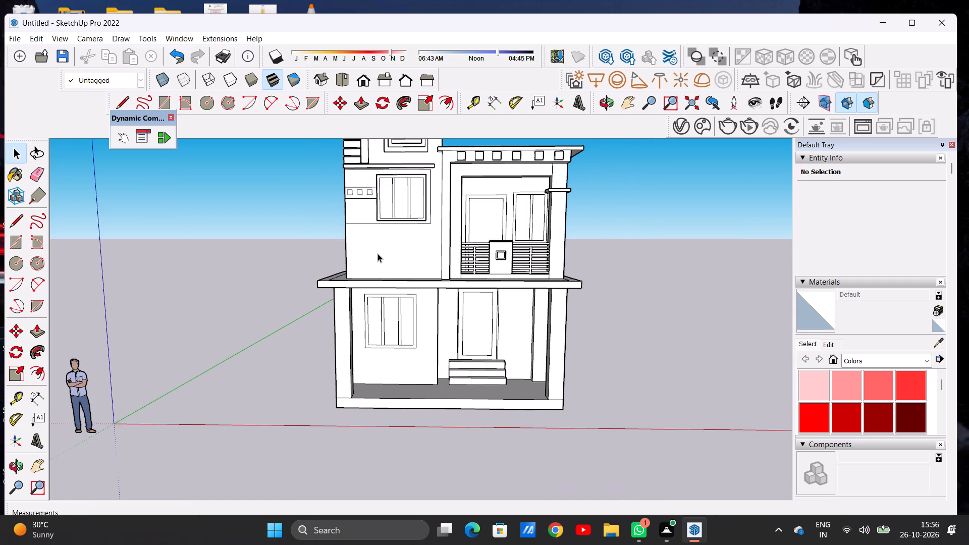
{"action": "middle_click_drag", "start_coordinate": [365, 255], "coordinate": [475, 292]}
{"action": "scroll", "coordinate": [379, 225], "scroll_direction": "up", "scroll_amount": 7}
{"action": "middle_click_drag", "start_coordinate": [399, 234], "coordinate": [276, 223]}
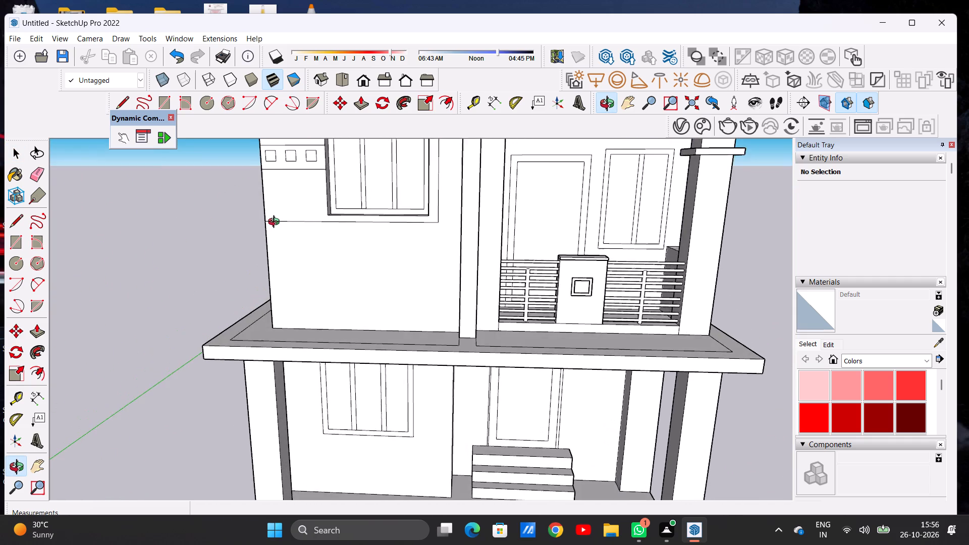
{"action": "middle_click_drag", "start_coordinate": [276, 223], "coordinate": [276, 223]}
{"action": "scroll", "coordinate": [383, 228], "scroll_direction": "down", "scroll_amount": 5}
{"action": "scroll", "coordinate": [388, 263], "scroll_direction": "up", "scroll_amount": 1}
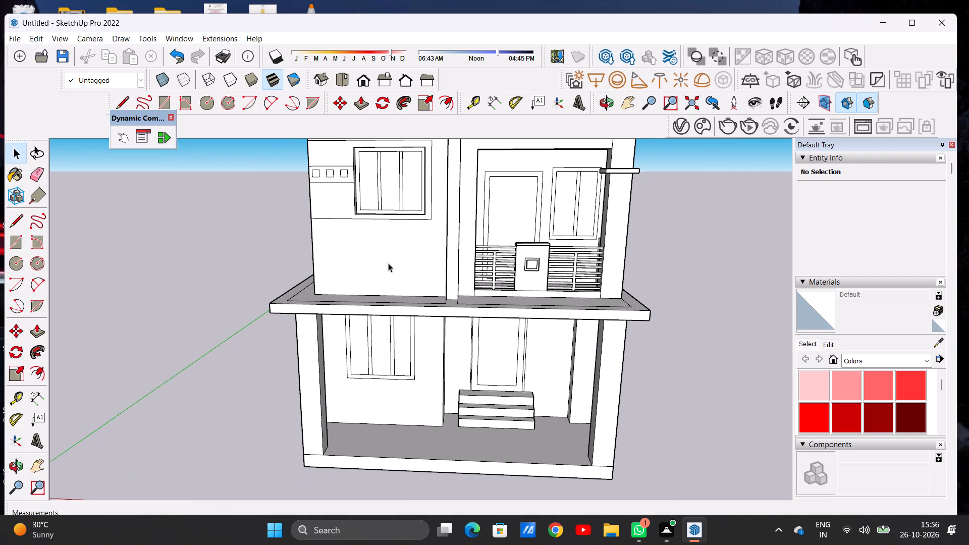
{"action": "scroll", "coordinate": [392, 260], "scroll_direction": "down", "scroll_amount": 6}
{"action": "middle_click_drag", "start_coordinate": [396, 240], "coordinate": [321, 275]}
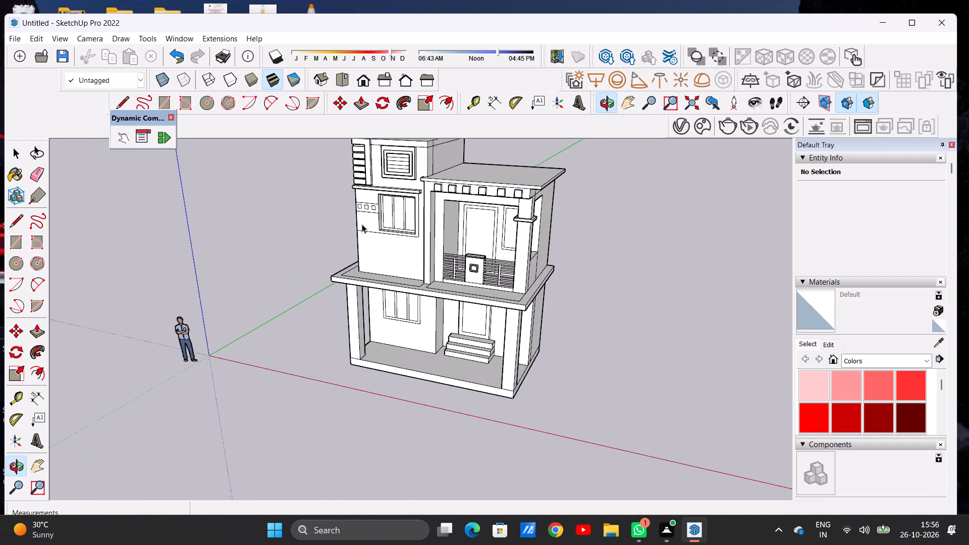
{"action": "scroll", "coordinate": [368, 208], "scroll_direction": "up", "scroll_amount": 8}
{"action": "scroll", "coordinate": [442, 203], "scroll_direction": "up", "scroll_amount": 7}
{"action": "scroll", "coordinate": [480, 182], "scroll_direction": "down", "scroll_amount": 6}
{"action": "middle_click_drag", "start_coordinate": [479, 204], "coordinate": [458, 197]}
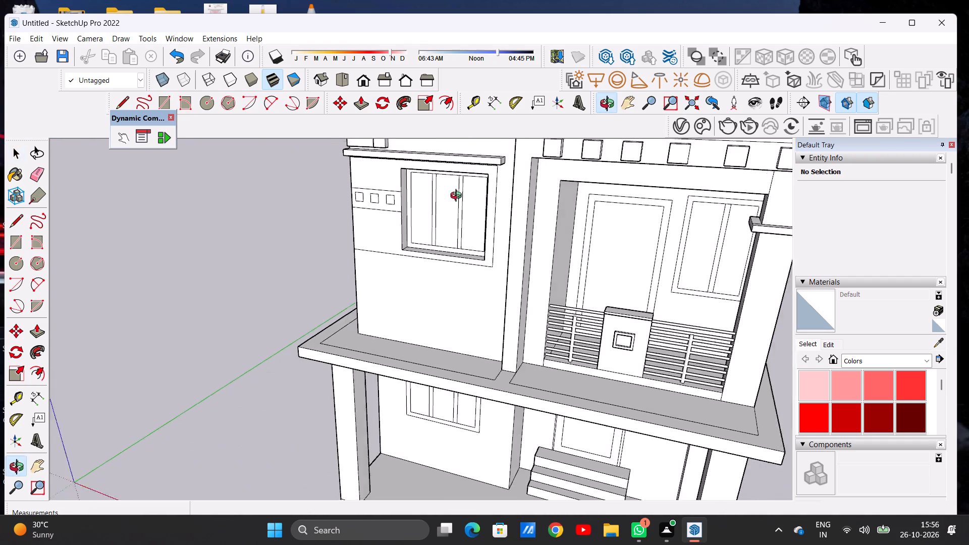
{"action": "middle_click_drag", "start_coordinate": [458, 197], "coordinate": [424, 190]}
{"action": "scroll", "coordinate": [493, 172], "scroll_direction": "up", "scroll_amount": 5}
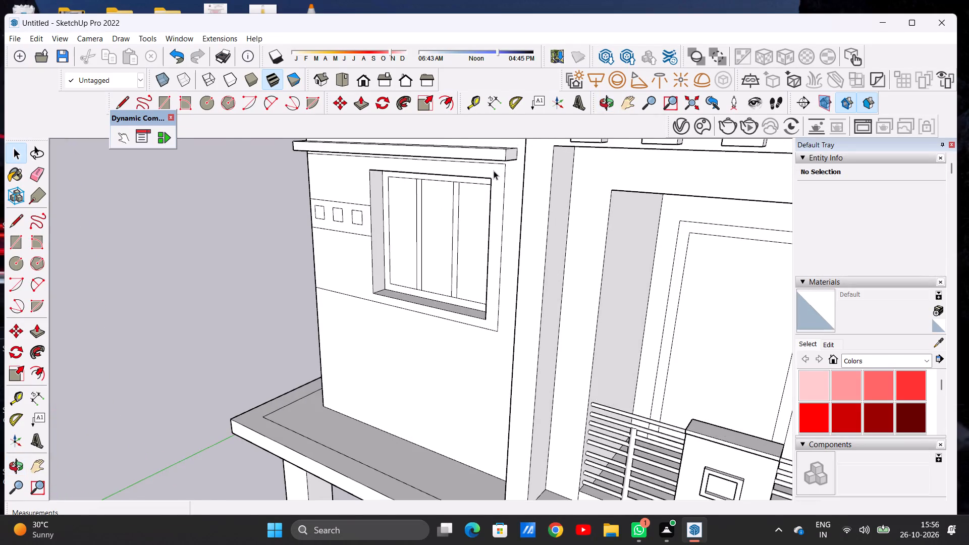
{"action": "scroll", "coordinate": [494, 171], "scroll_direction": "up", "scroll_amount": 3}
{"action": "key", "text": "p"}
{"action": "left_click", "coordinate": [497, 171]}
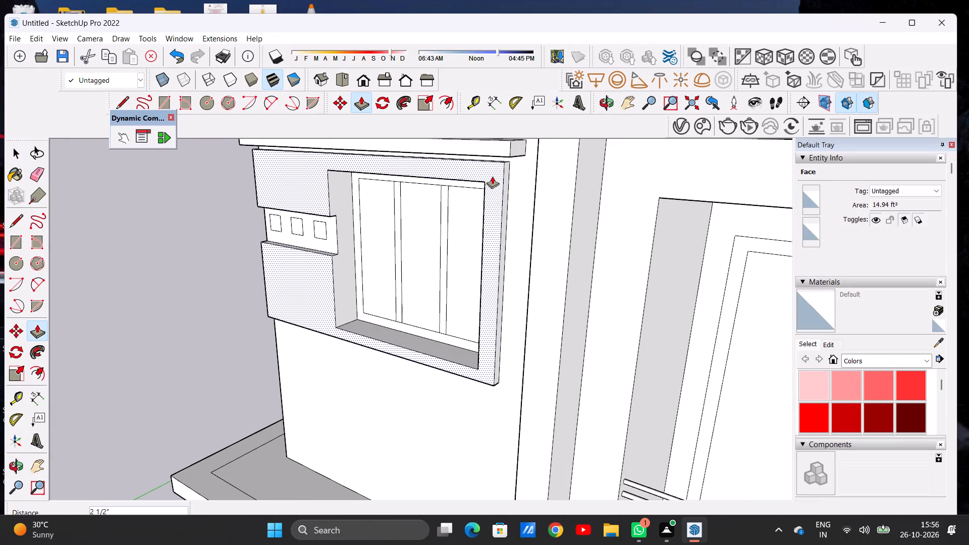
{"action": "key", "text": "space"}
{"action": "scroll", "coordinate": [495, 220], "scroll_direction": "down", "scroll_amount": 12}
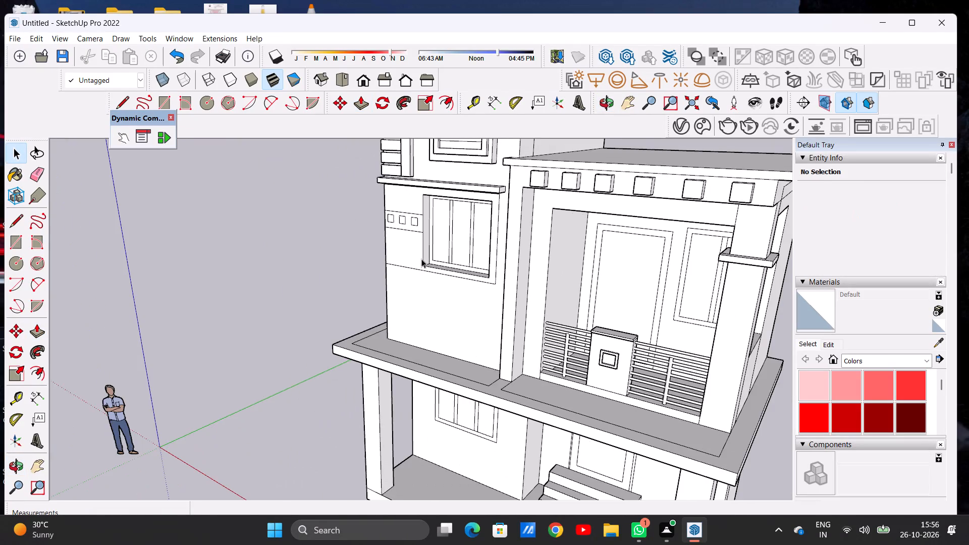
Examine the upper front wall below the window, from the front view and from several distances and angles.
{"action": "middle_click_drag", "start_coordinate": [427, 260], "coordinate": [552, 221]}
{"action": "scroll", "coordinate": [487, 226], "scroll_direction": "down", "scroll_amount": 6}
{"action": "scroll", "coordinate": [483, 235], "scroll_direction": "up", "scroll_amount": 1}
{"action": "scroll", "coordinate": [483, 235], "scroll_direction": "down", "scroll_amount": 1}
{"action": "scroll", "coordinate": [483, 235], "scroll_direction": "up", "scroll_amount": 3}
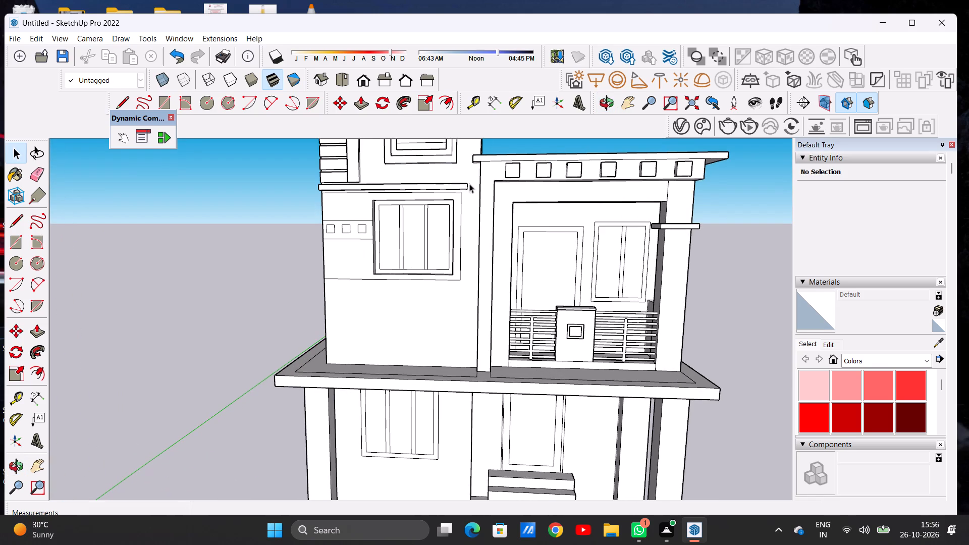
{"action": "left_click", "coordinate": [367, 82]}
{"action": "scroll", "coordinate": [390, 222], "scroll_direction": "down", "scroll_amount": 11}
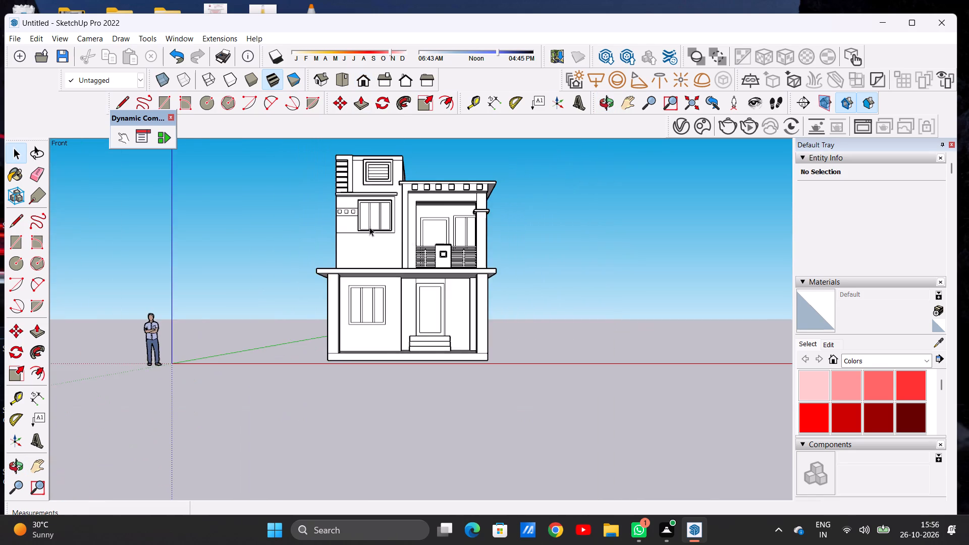
{"action": "scroll", "coordinate": [370, 213], "scroll_direction": "down", "scroll_amount": 1}
{"action": "scroll", "coordinate": [369, 208], "scroll_direction": "up", "scroll_amount": 11}
{"action": "scroll", "coordinate": [384, 200], "scroll_direction": "down", "scroll_amount": 2}
{"action": "scroll", "coordinate": [384, 200], "scroll_direction": "up", "scroll_amount": 2}
{"action": "scroll", "coordinate": [384, 254], "scroll_direction": "down", "scroll_amount": 4}
{"action": "scroll", "coordinate": [388, 279], "scroll_direction": "up", "scroll_amount": 9}
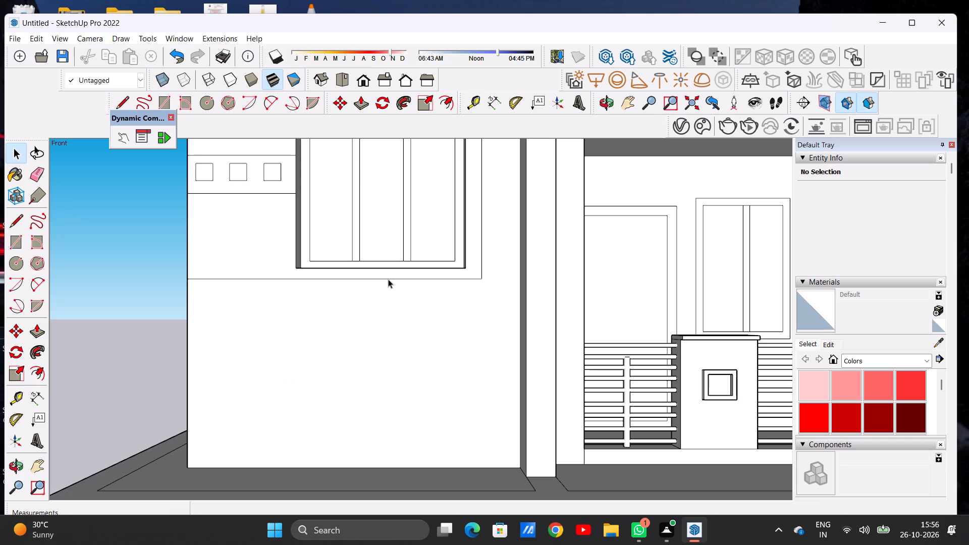
{"action": "scroll", "coordinate": [409, 252], "scroll_direction": "down", "scroll_amount": 7}
{"action": "scroll", "coordinate": [407, 299], "scroll_direction": "up", "scroll_amount": 4}
{"action": "middle_click_drag", "start_coordinate": [415, 303], "coordinate": [415, 331]}
{"action": "scroll", "coordinate": [428, 299], "scroll_direction": "up", "scroll_amount": 2}
{"action": "middle_click_drag", "start_coordinate": [428, 299], "coordinate": [427, 290]}
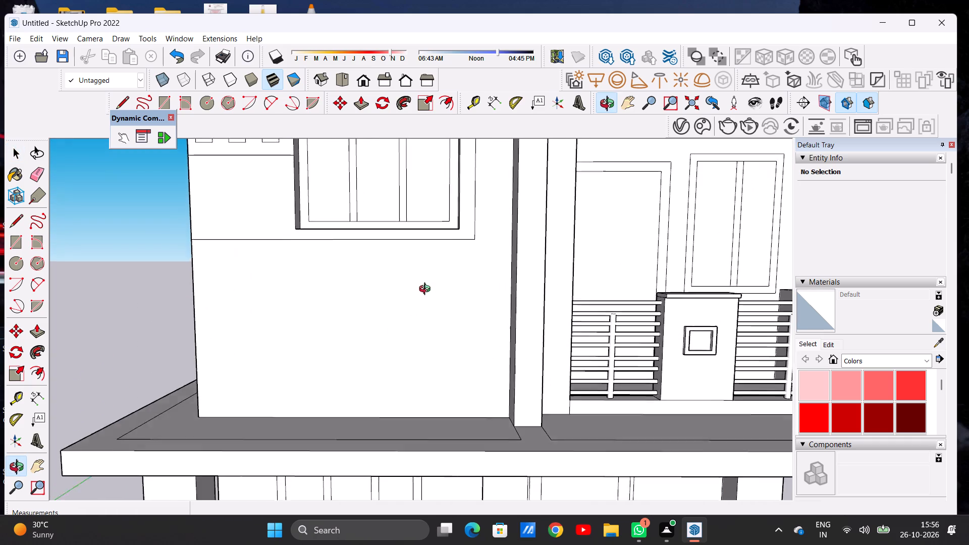
{"action": "middle_click_drag", "start_coordinate": [427, 290], "coordinate": [435, 204]}
{"action": "middle_click_drag", "start_coordinate": [435, 204], "coordinate": [436, 249]}
{"action": "middle_click_drag", "start_coordinate": [436, 252], "coordinate": [436, 267]}
{"action": "middle_click_drag", "start_coordinate": [436, 291], "coordinate": [433, 312]}
{"action": "scroll", "coordinate": [429, 294], "scroll_direction": "down", "scroll_amount": 2}
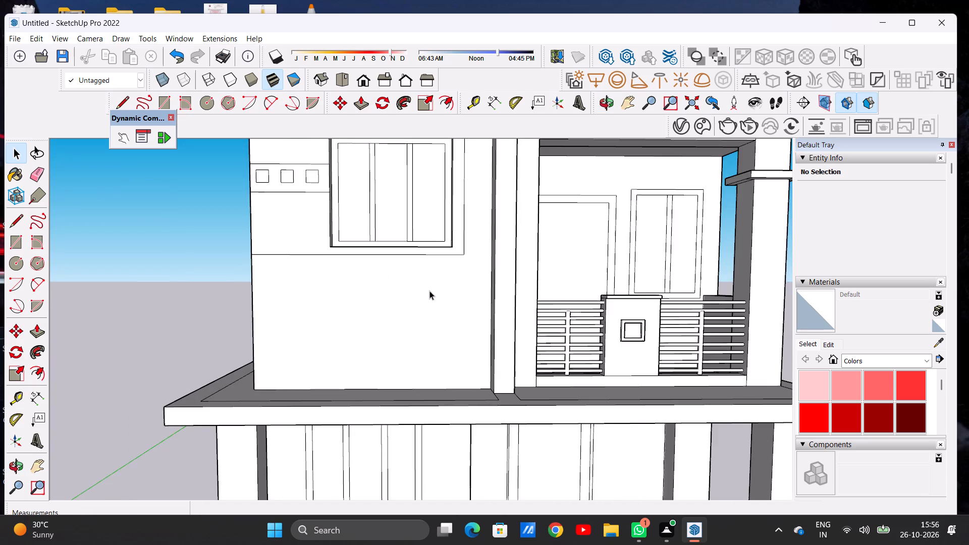
{"action": "scroll", "coordinate": [429, 291], "scroll_direction": "down", "scroll_amount": 2}
{"action": "scroll", "coordinate": [450, 296], "scroll_direction": "up", "scroll_amount": 3}
{"action": "scroll", "coordinate": [416, 283], "scroll_direction": "down", "scroll_amount": 1}
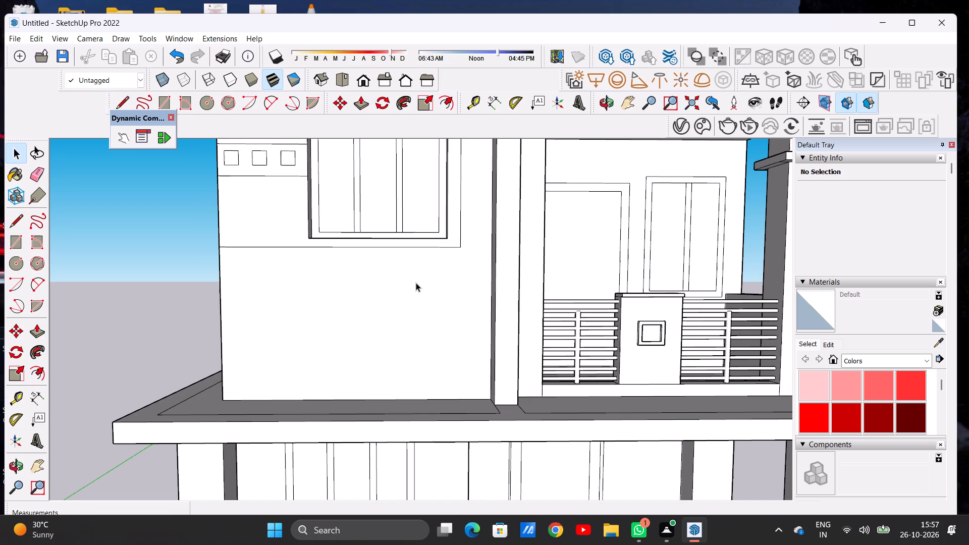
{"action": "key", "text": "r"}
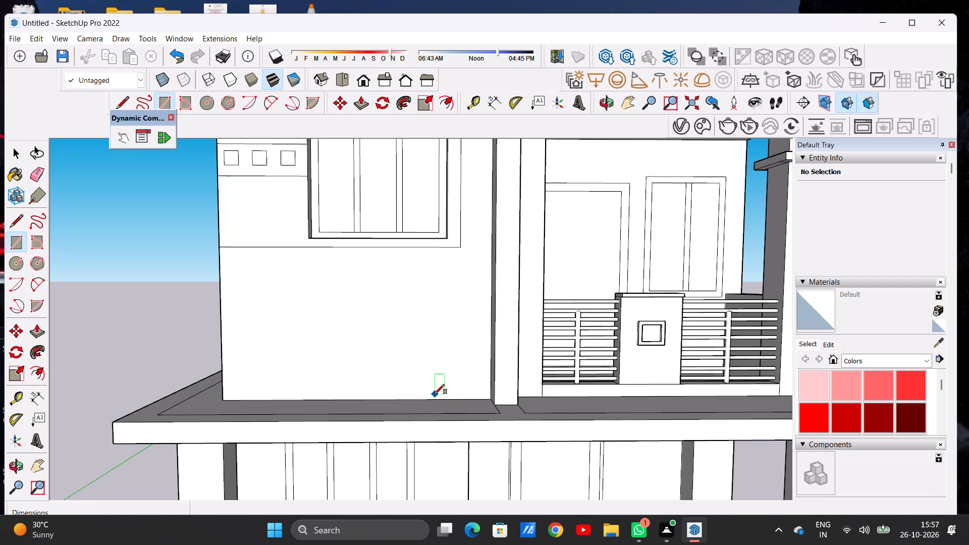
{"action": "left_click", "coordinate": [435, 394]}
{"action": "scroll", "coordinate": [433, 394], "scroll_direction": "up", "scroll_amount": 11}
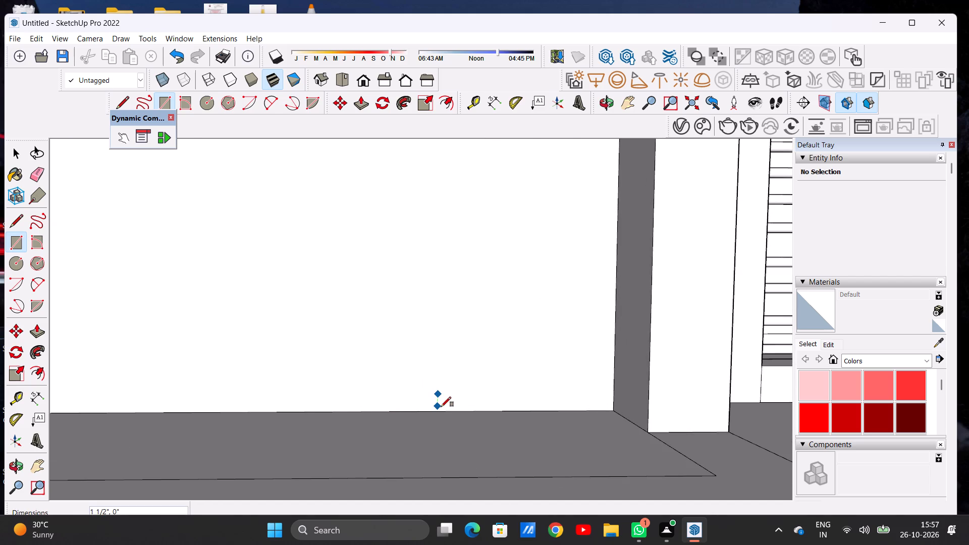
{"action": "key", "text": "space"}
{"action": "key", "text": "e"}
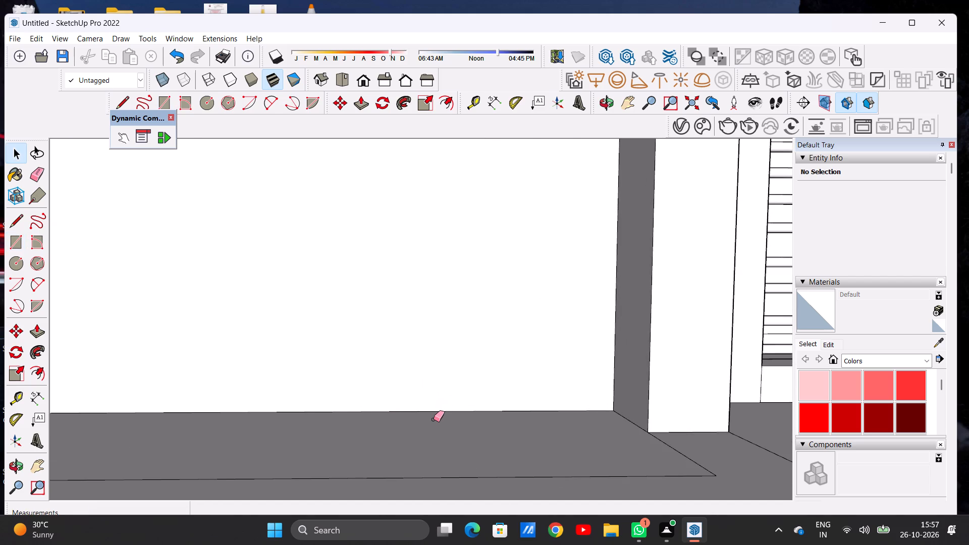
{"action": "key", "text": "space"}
Draw a vertical rectangular strip about 4 1/8" wide and 4' 9 15/16" high from the wall's base to the line below the upper window.
{"action": "type", "text": "R"}
{"action": "scroll", "coordinate": [429, 416], "scroll_direction": "down", "scroll_amount": 6}
{"action": "scroll", "coordinate": [430, 426], "scroll_direction": "up", "scroll_amount": 1}
{"action": "scroll", "coordinate": [430, 424], "scroll_direction": "down", "scroll_amount": 6}
{"action": "scroll", "coordinate": [430, 421], "scroll_direction": "up", "scroll_amount": 1}
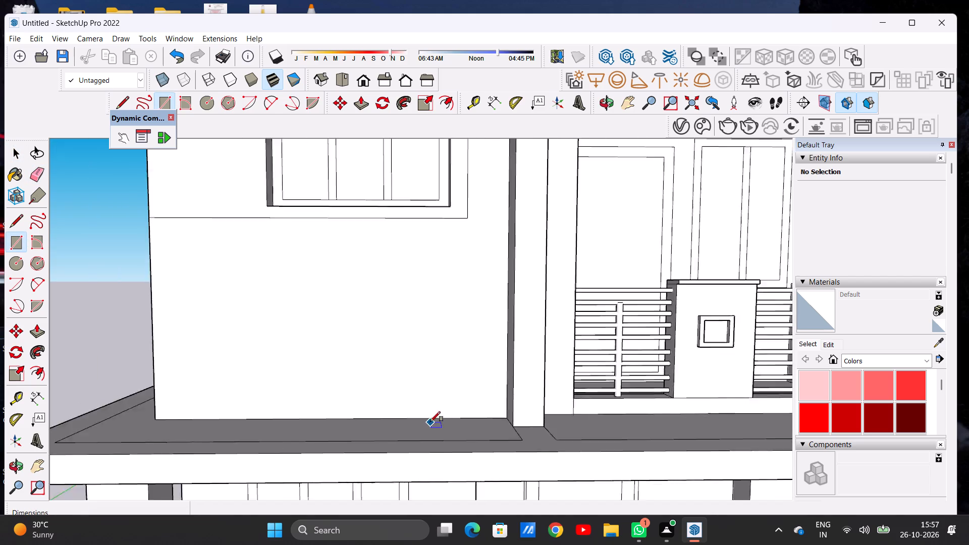
{"action": "scroll", "coordinate": [434, 413], "scroll_direction": "down", "scroll_amount": 4}
{"action": "scroll", "coordinate": [430, 416], "scroll_direction": "up", "scroll_amount": 3}
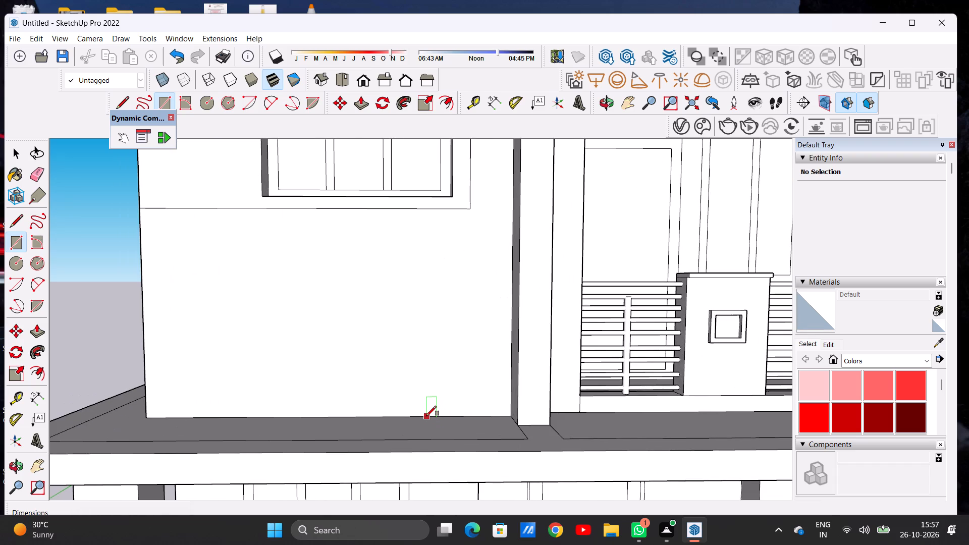
{"action": "left_click", "coordinate": [426, 416]}
{"action": "left_click", "coordinate": [445, 416]}
{"action": "scroll", "coordinate": [447, 319], "scroll_direction": "down", "scroll_amount": 3}
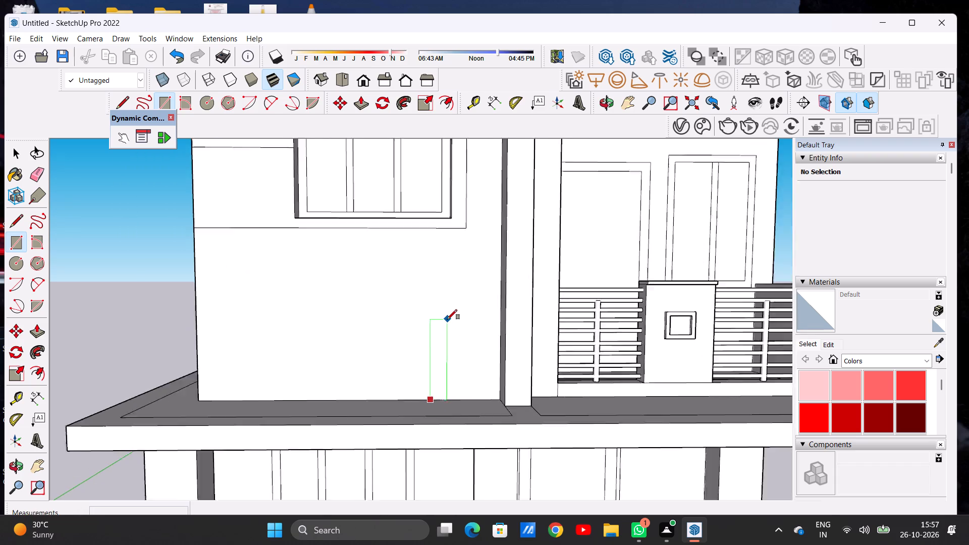
{"action": "scroll", "coordinate": [447, 319], "scroll_direction": "down", "scroll_amount": 3}
{"action": "scroll", "coordinate": [447, 266], "scroll_direction": "up", "scroll_amount": 8}
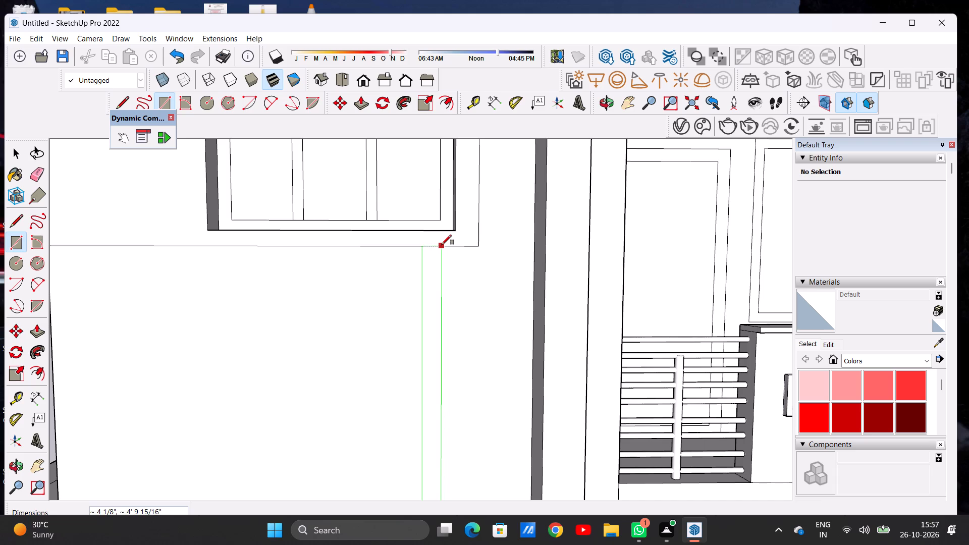
{"action": "left_click", "coordinate": [442, 245]}
{"action": "key", "text": "space"}
Copy the strip twice toward the wall's outer edge, about 11 5/16" from the original and about 9 1/4" beyond that copy.
{"action": "scroll", "coordinate": [438, 264], "scroll_direction": "down", "scroll_amount": 8}
{"action": "scroll", "coordinate": [435, 262], "scroll_direction": "up", "scroll_amount": 1}
{"action": "scroll", "coordinate": [429, 251], "scroll_direction": "down", "scroll_amount": 7}
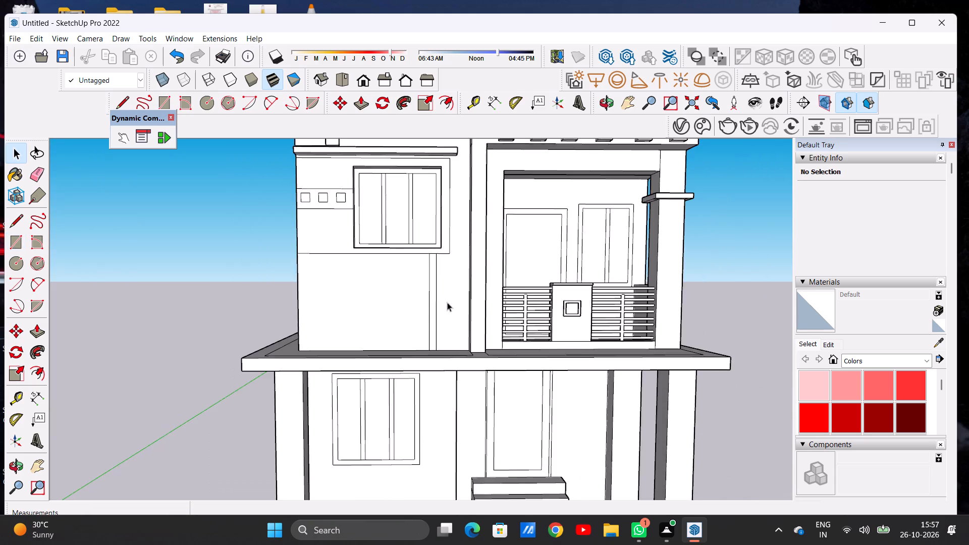
{"action": "scroll", "coordinate": [450, 310], "scroll_direction": "up", "scroll_amount": 4}
{"action": "scroll", "coordinate": [440, 325], "scroll_direction": "down", "scroll_amount": 1}
{"action": "scroll", "coordinate": [438, 328], "scroll_direction": "up", "scroll_amount": 6}
{"action": "double_click", "coordinate": [425, 334]}
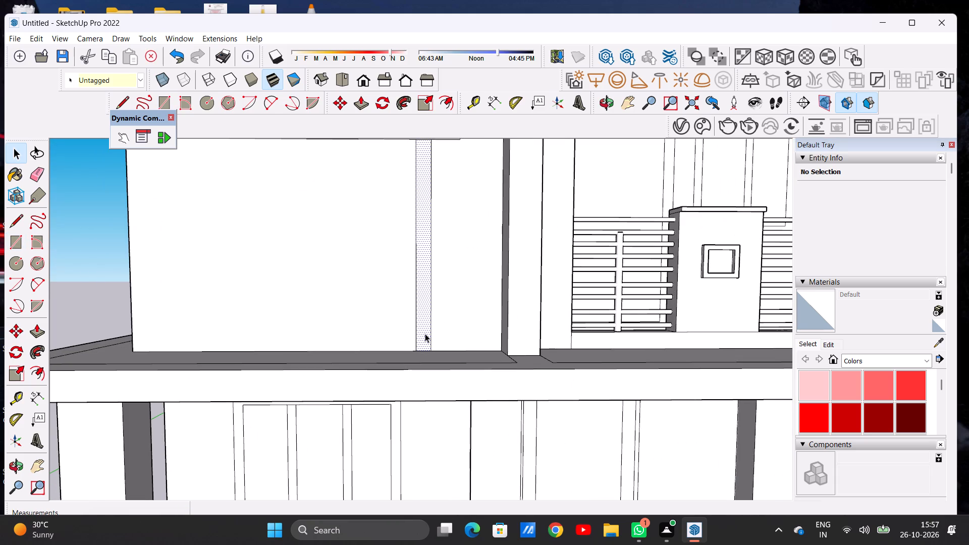
{"action": "key", "text": "m"}
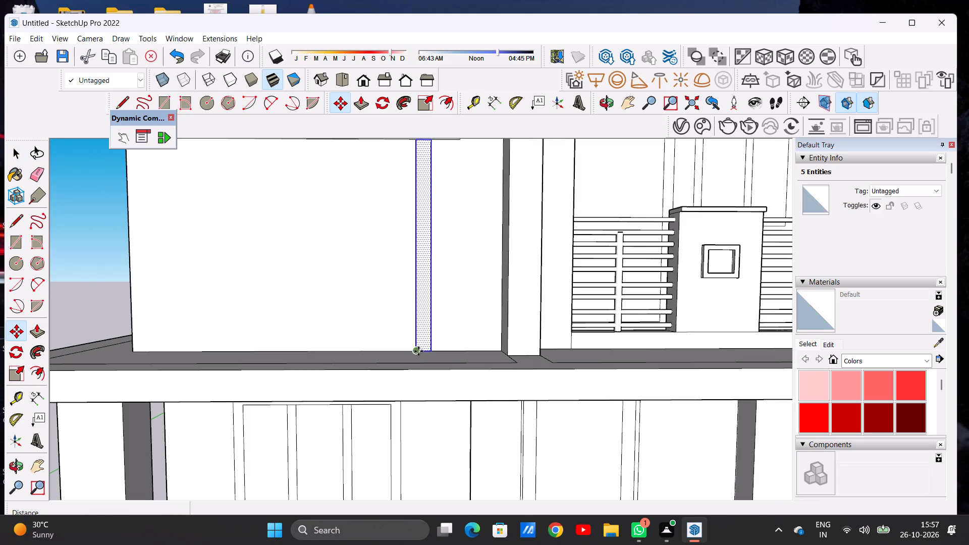
{"action": "left_click", "coordinate": [418, 351]}
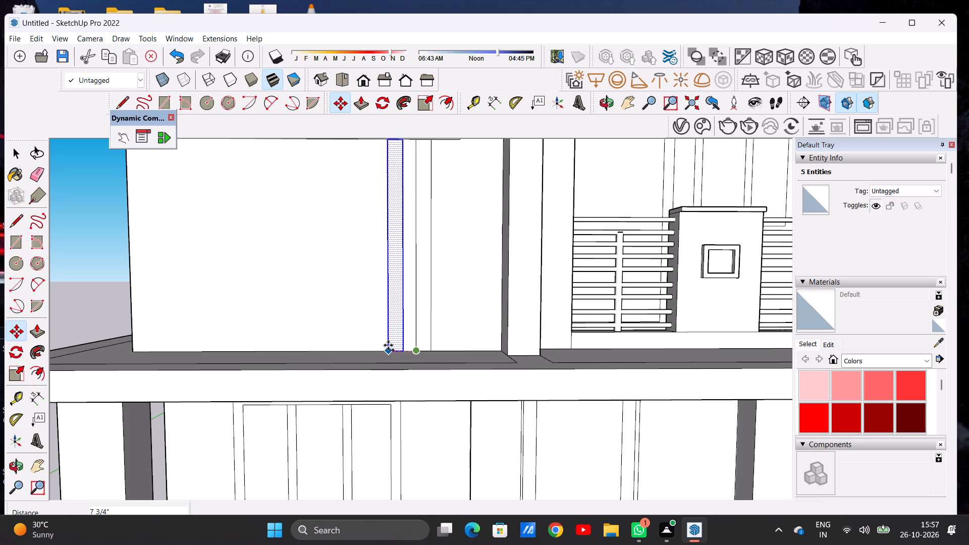
{"action": "left_click", "coordinate": [375, 344]}
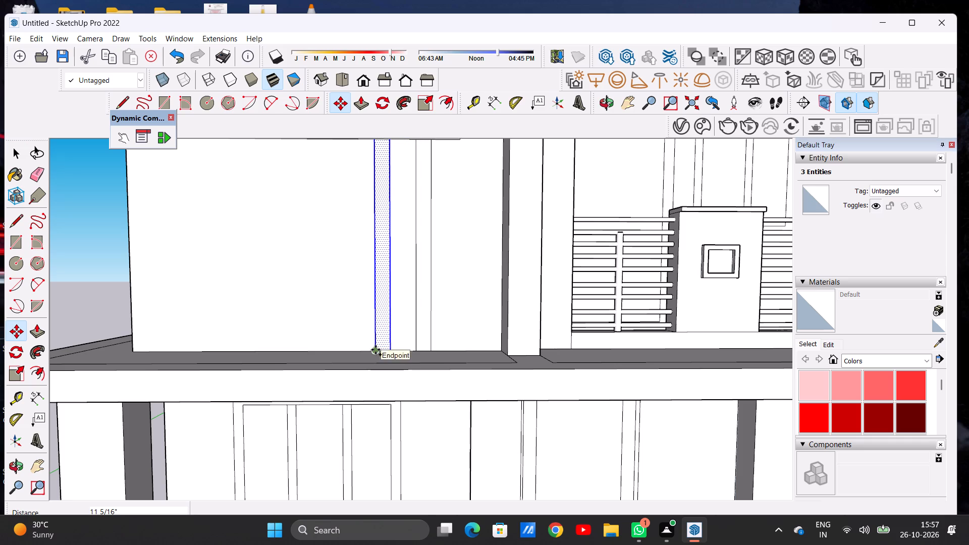
{"action": "left_click", "coordinate": [375, 350]}
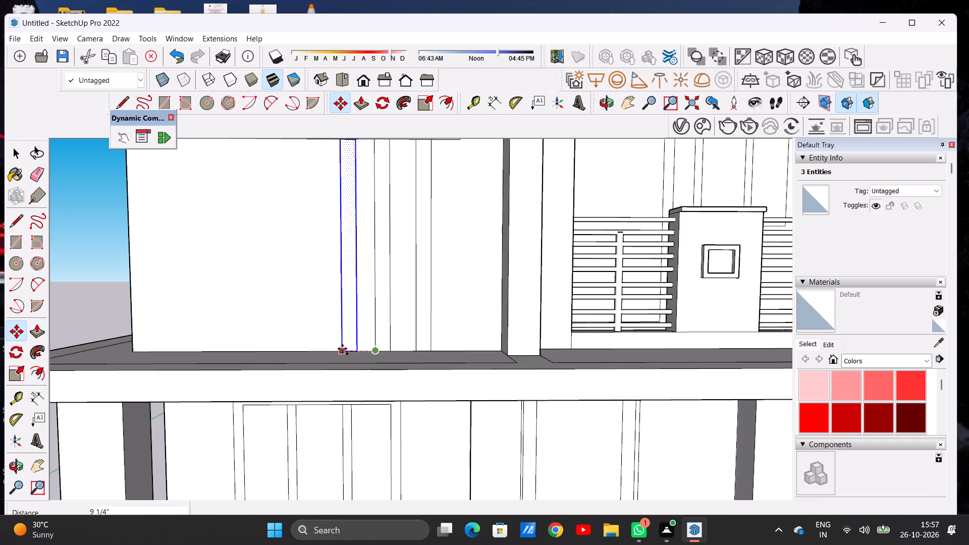
{"action": "left_click", "coordinate": [342, 349]}
{"action": "key", "text": "space"}
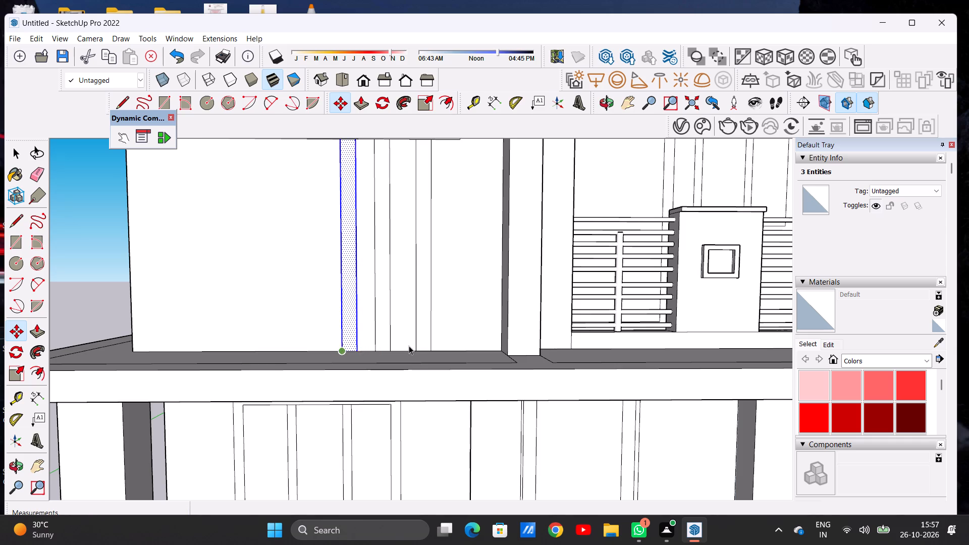
Move the middle strip closer to the first strip, leaving a gap about one strip wide.
{"action": "scroll", "coordinate": [406, 344], "scroll_direction": "up", "scroll_amount": 6}
{"action": "double_click", "coordinate": [374, 344]}
{"action": "key", "text": "m"}
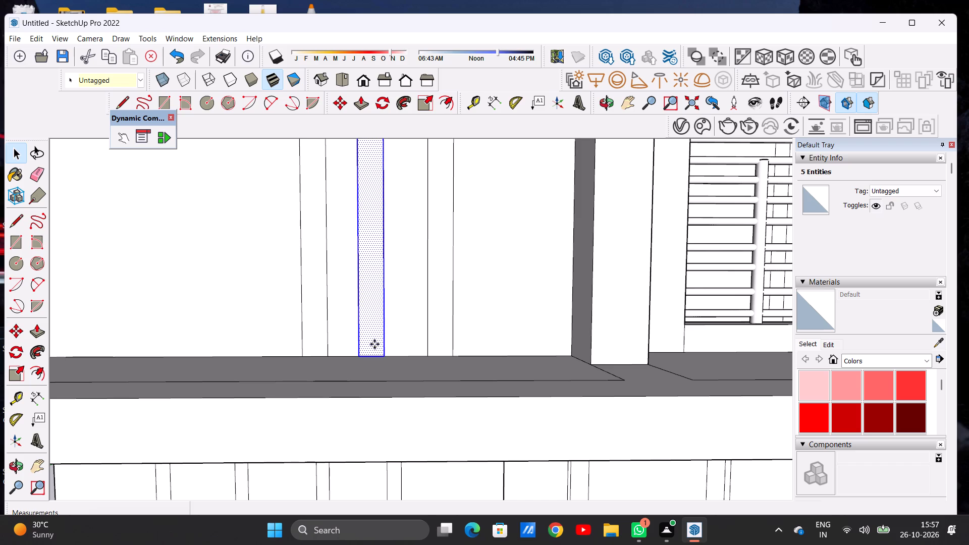
{"action": "left_click", "coordinate": [386, 354]}
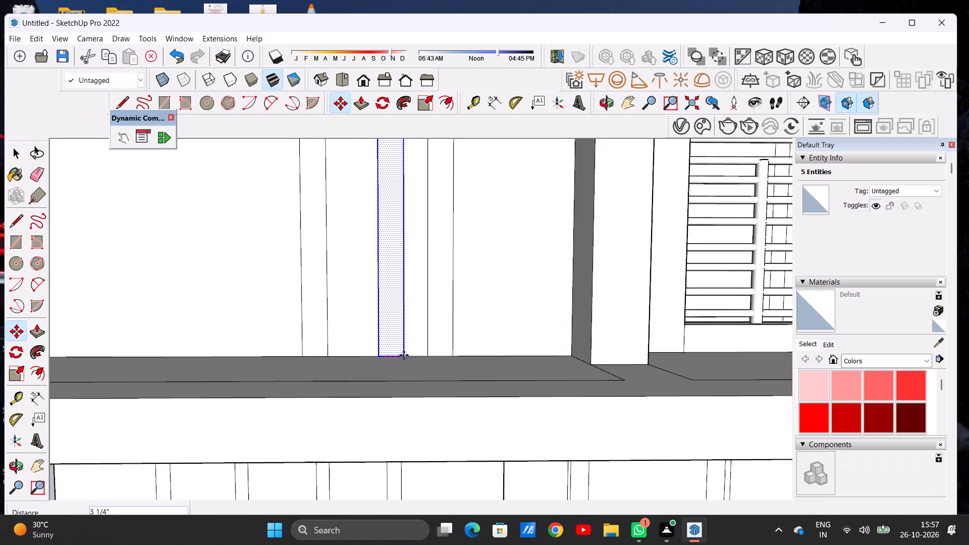
{"action": "left_click", "coordinate": [401, 357]}
{"action": "key", "text": "space"}
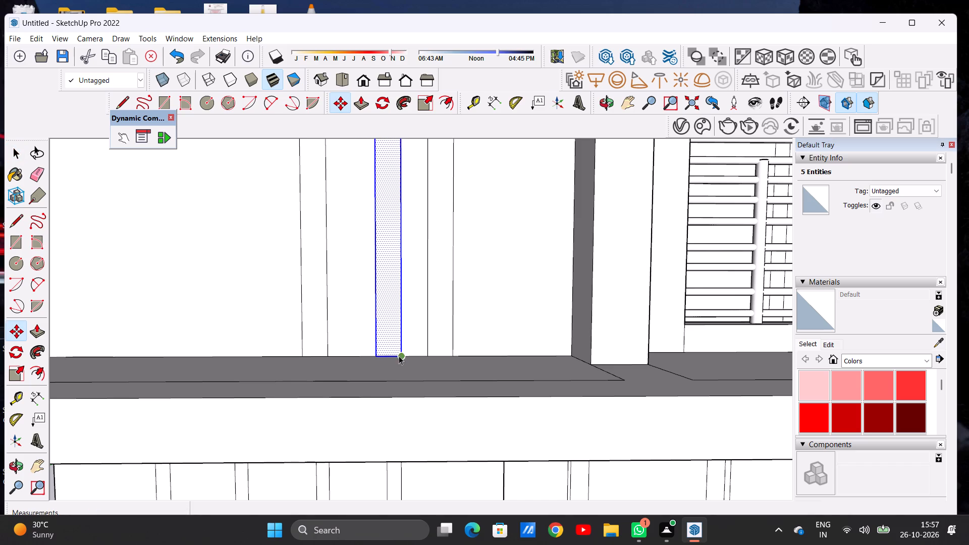
Move the outermost strip about 3 3/8" toward the middle strip.
{"action": "double_click", "coordinate": [314, 344]}
{"action": "key", "text": "m"}
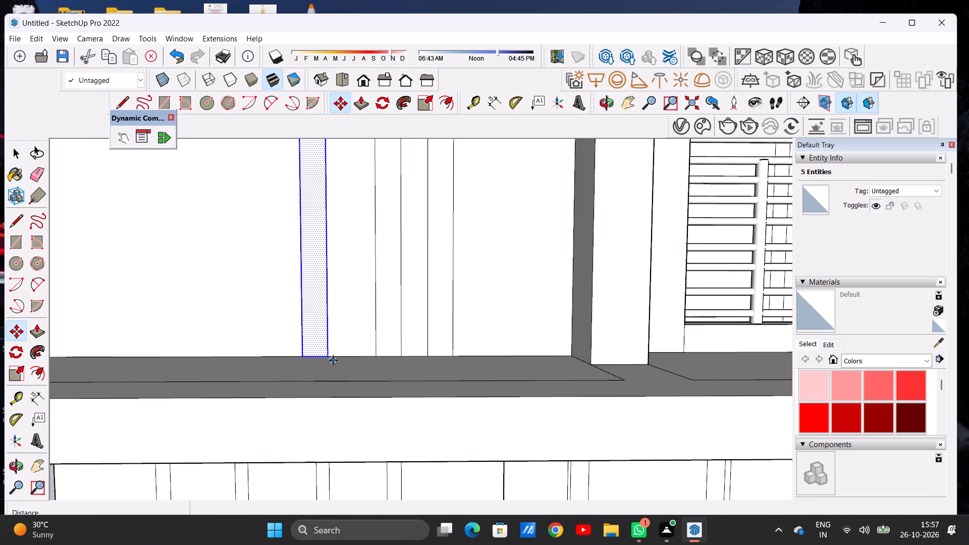
{"action": "left_click", "coordinate": [330, 356]}
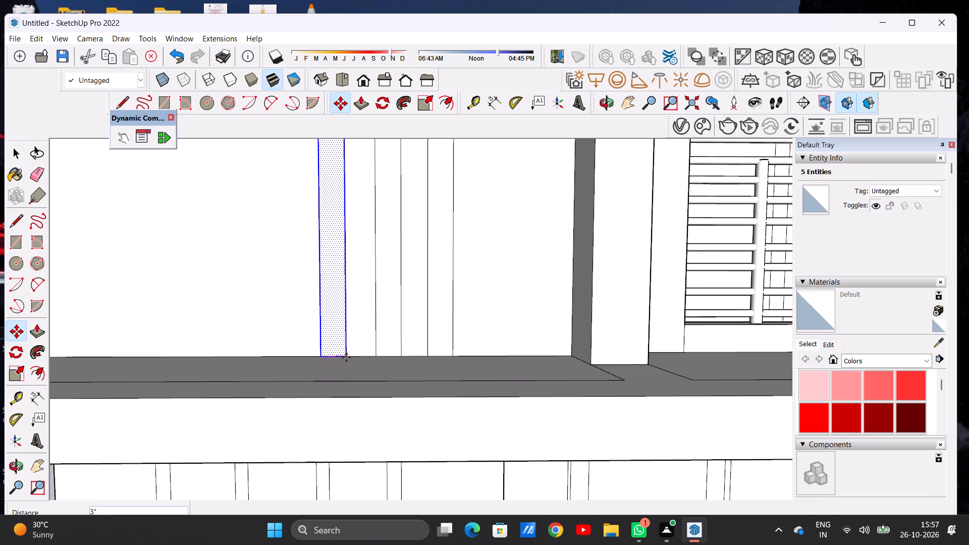
{"action": "left_click", "coordinate": [348, 358]}
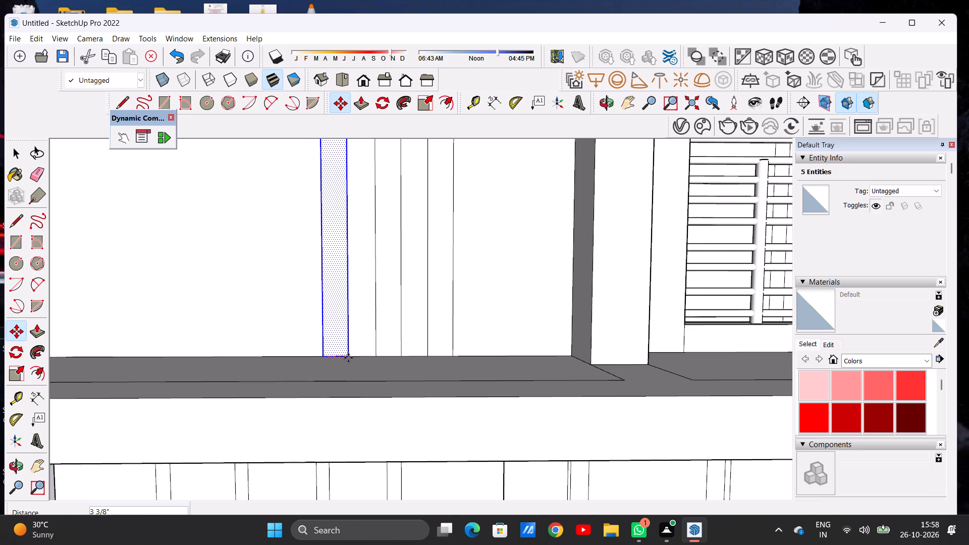
Copy the outermost strip about 8 9/16" toward the wall's outer edge as a fourth strip.
{"action": "left_click", "coordinate": [348, 358]}
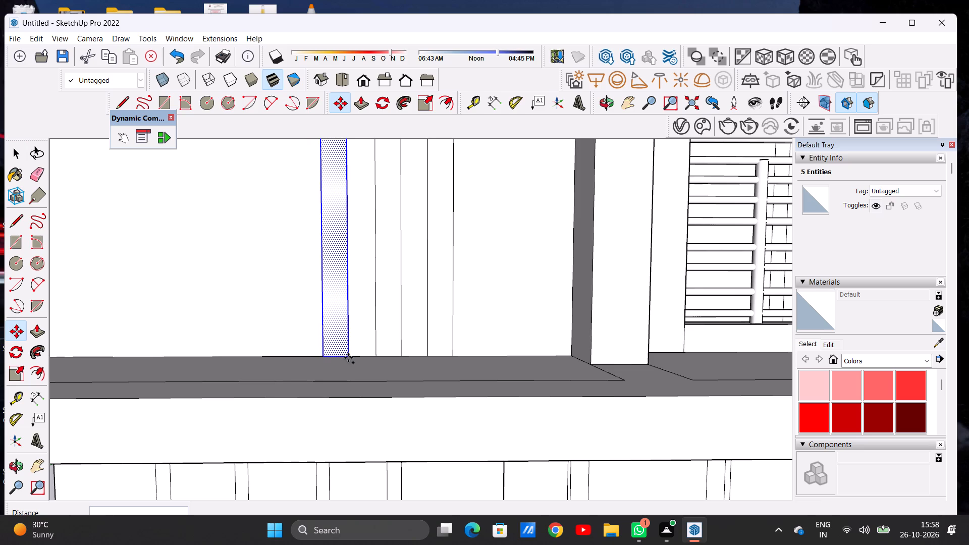
{"action": "left_click", "coordinate": [296, 354]}
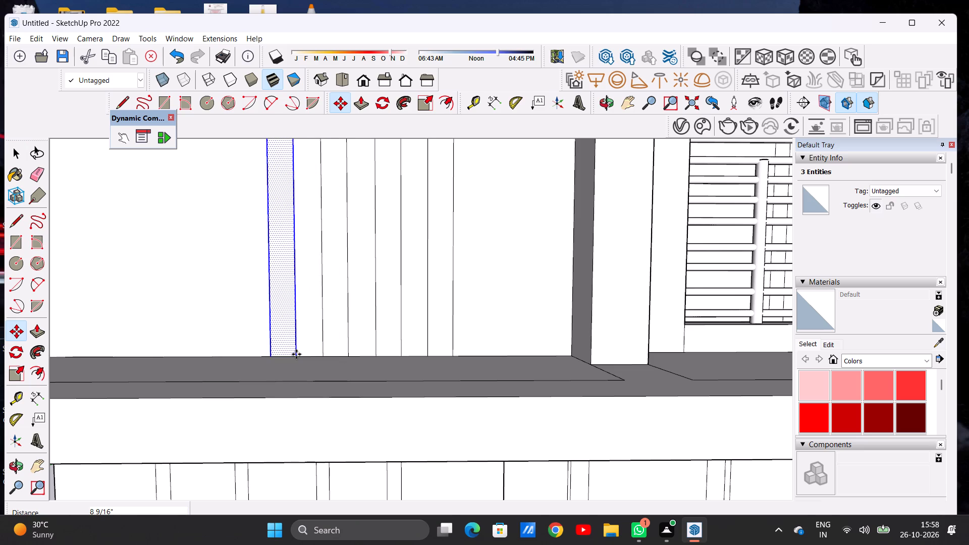
{"action": "key", "text": "space"}
Copy the fourth strip about 8" further toward the wall's outer edge as a fifth strip.
{"action": "scroll", "coordinate": [396, 352], "scroll_direction": "down", "scroll_amount": 15}
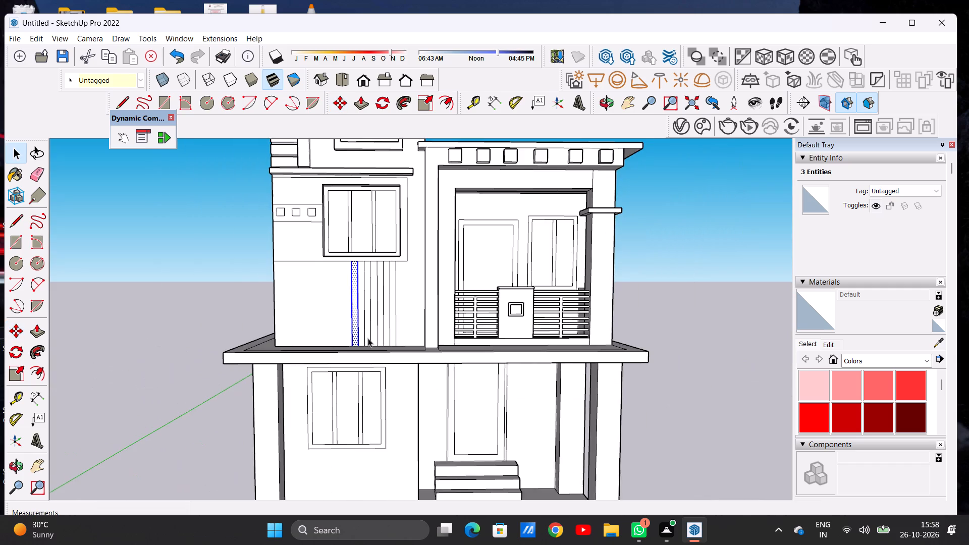
{"action": "scroll", "coordinate": [355, 344], "scroll_direction": "up", "scroll_amount": 1}
{"action": "scroll", "coordinate": [355, 344], "scroll_direction": "down", "scroll_amount": 1}
{"action": "scroll", "coordinate": [355, 344], "scroll_direction": "up", "scroll_amount": 5}
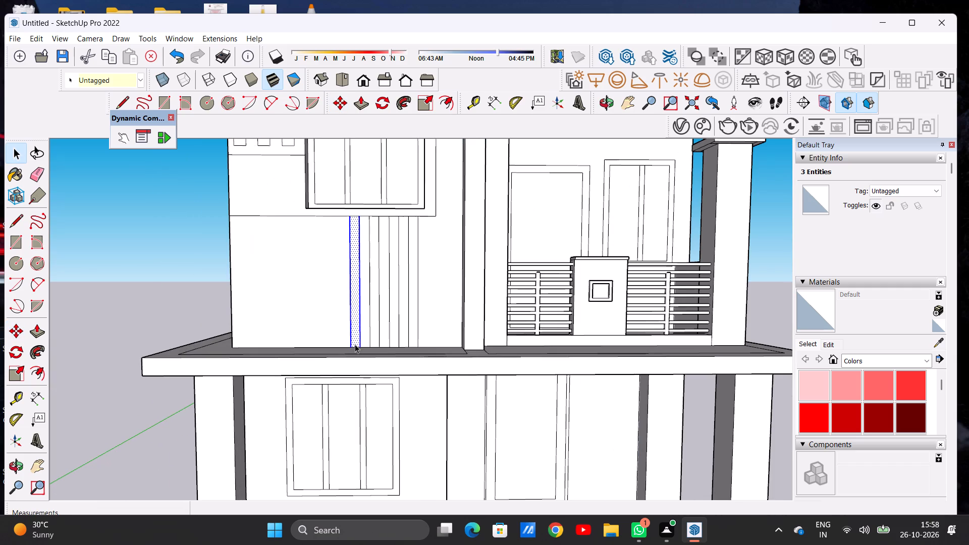
{"action": "scroll", "coordinate": [355, 344], "scroll_direction": "up", "scroll_amount": 5}
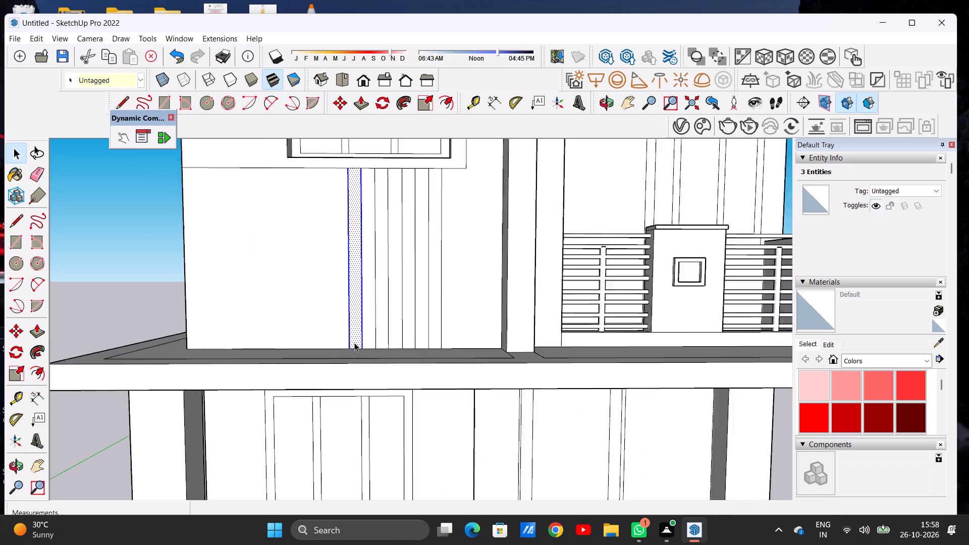
{"action": "scroll", "coordinate": [354, 343], "scroll_direction": "up", "scroll_amount": 7}
{"action": "key", "text": "m"}
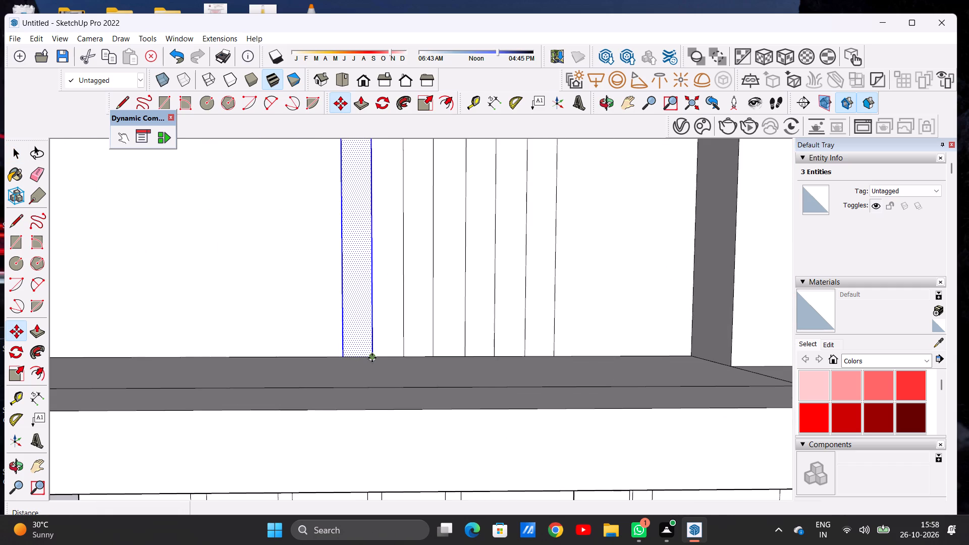
{"action": "left_click", "coordinate": [372, 358]}
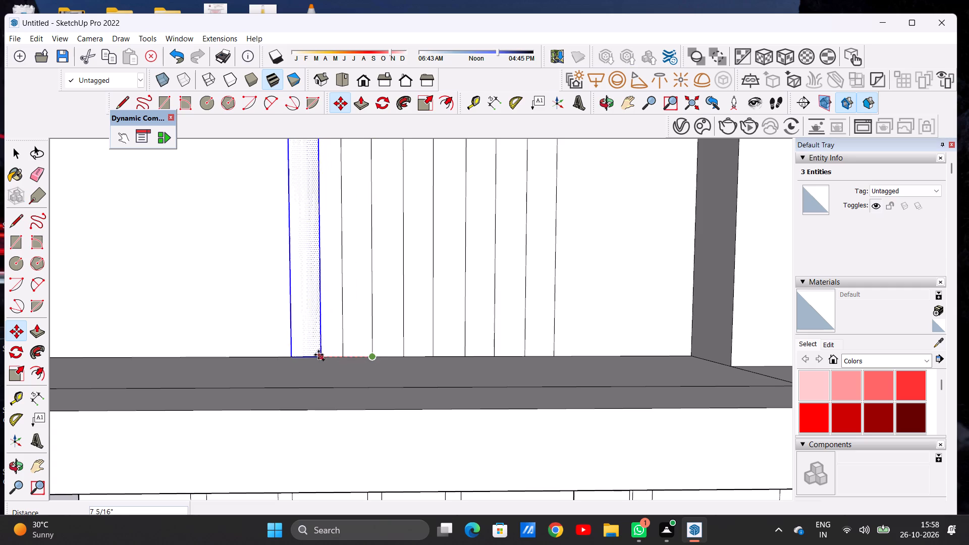
{"action": "left_click", "coordinate": [315, 356]}
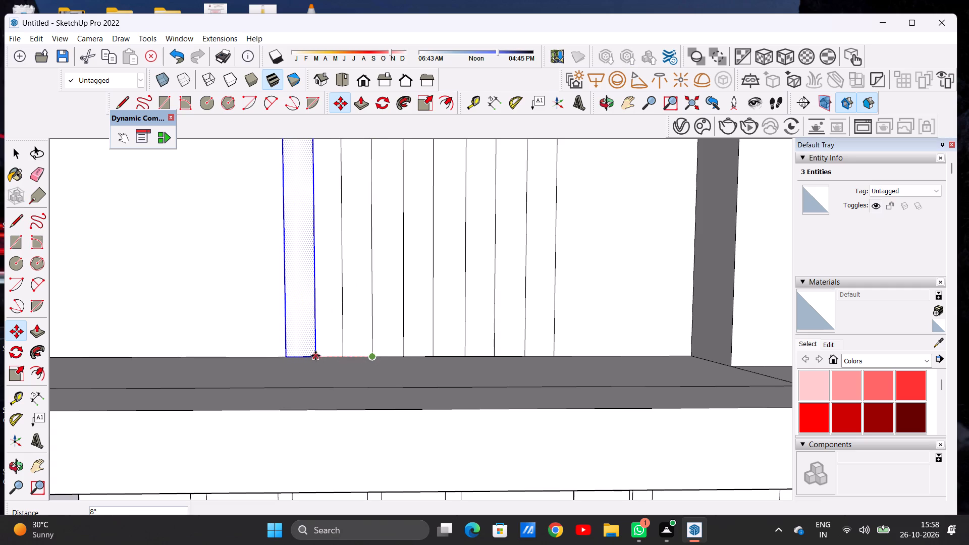
{"action": "key", "text": "space"}
{"action": "scroll", "coordinate": [415, 351], "scroll_direction": "down", "scroll_amount": 18}
{"action": "left_click", "coordinate": [298, 297]}
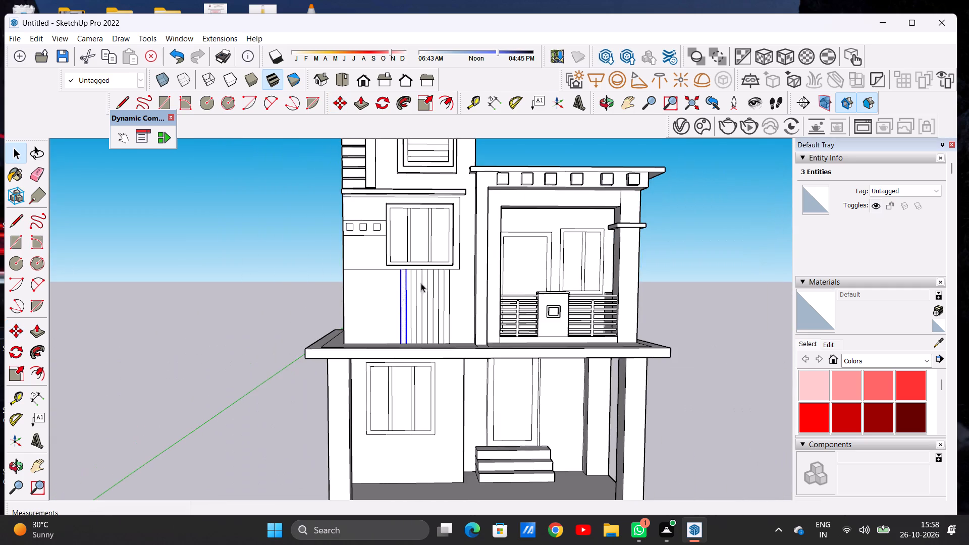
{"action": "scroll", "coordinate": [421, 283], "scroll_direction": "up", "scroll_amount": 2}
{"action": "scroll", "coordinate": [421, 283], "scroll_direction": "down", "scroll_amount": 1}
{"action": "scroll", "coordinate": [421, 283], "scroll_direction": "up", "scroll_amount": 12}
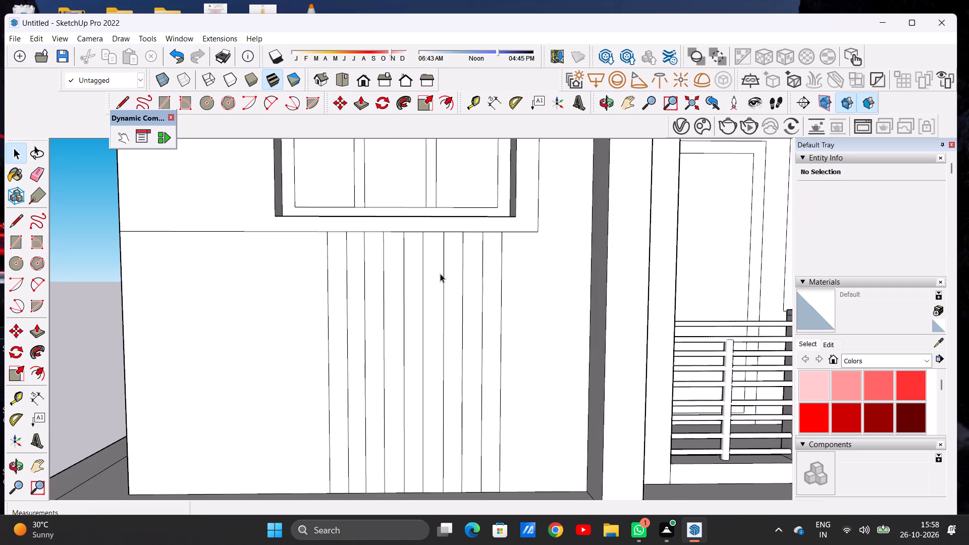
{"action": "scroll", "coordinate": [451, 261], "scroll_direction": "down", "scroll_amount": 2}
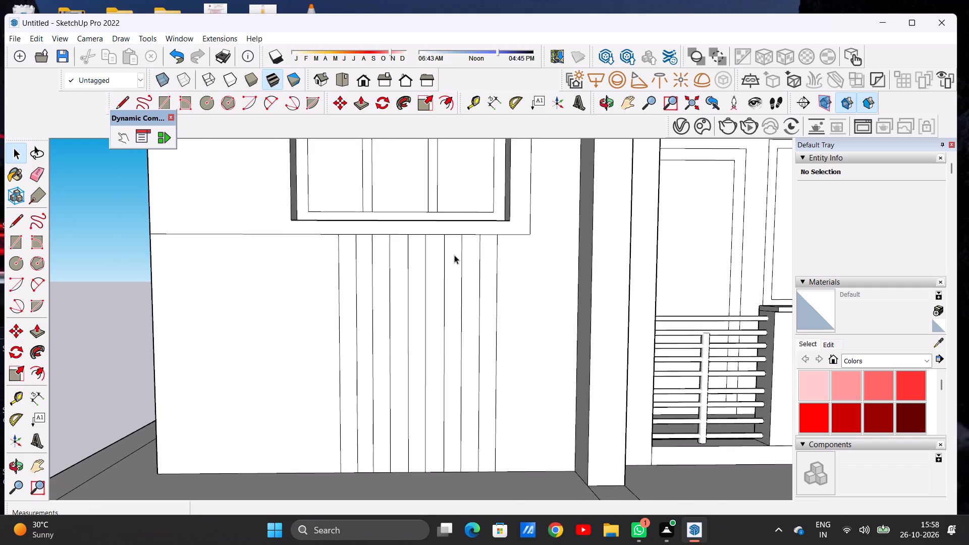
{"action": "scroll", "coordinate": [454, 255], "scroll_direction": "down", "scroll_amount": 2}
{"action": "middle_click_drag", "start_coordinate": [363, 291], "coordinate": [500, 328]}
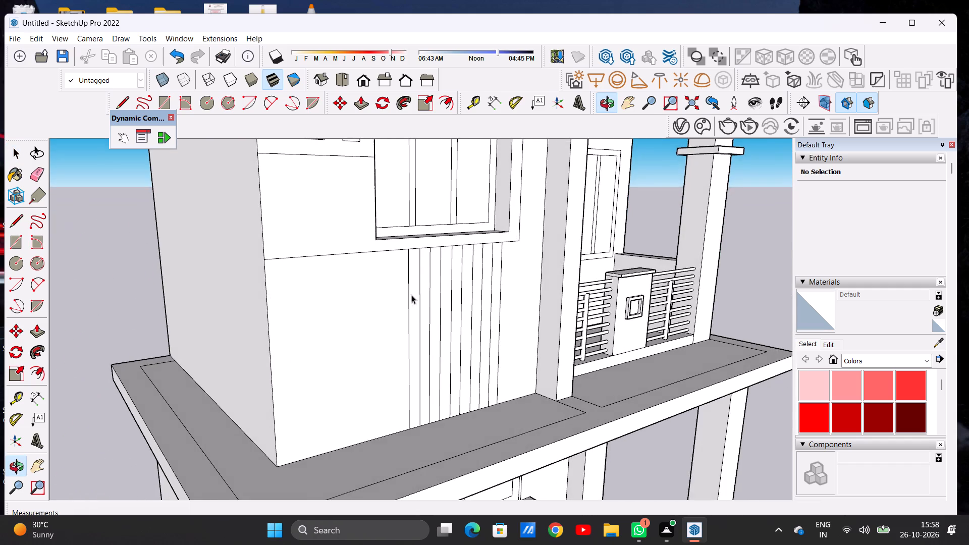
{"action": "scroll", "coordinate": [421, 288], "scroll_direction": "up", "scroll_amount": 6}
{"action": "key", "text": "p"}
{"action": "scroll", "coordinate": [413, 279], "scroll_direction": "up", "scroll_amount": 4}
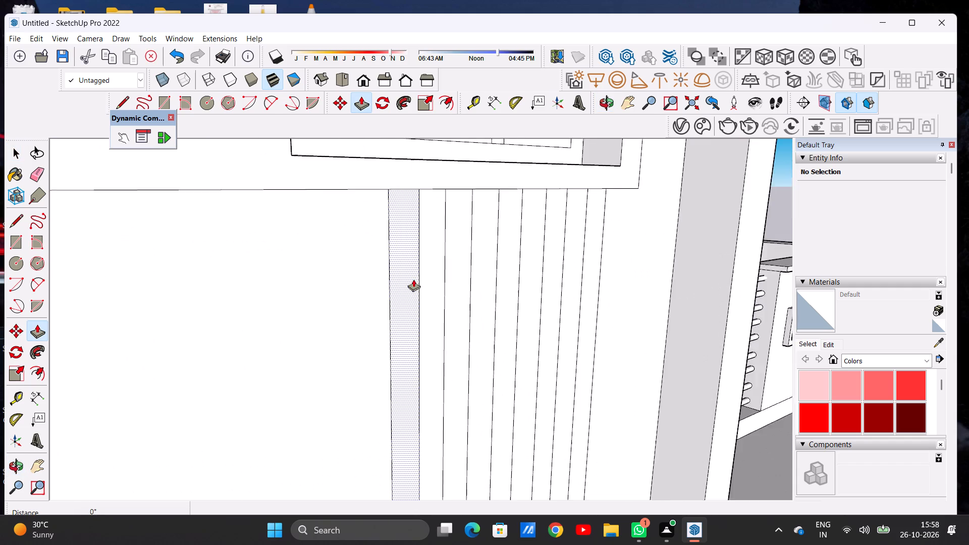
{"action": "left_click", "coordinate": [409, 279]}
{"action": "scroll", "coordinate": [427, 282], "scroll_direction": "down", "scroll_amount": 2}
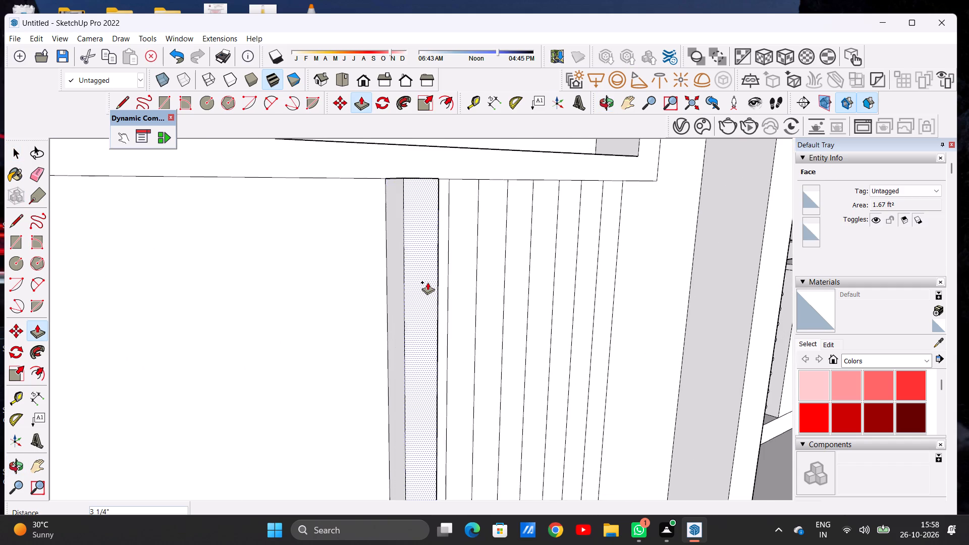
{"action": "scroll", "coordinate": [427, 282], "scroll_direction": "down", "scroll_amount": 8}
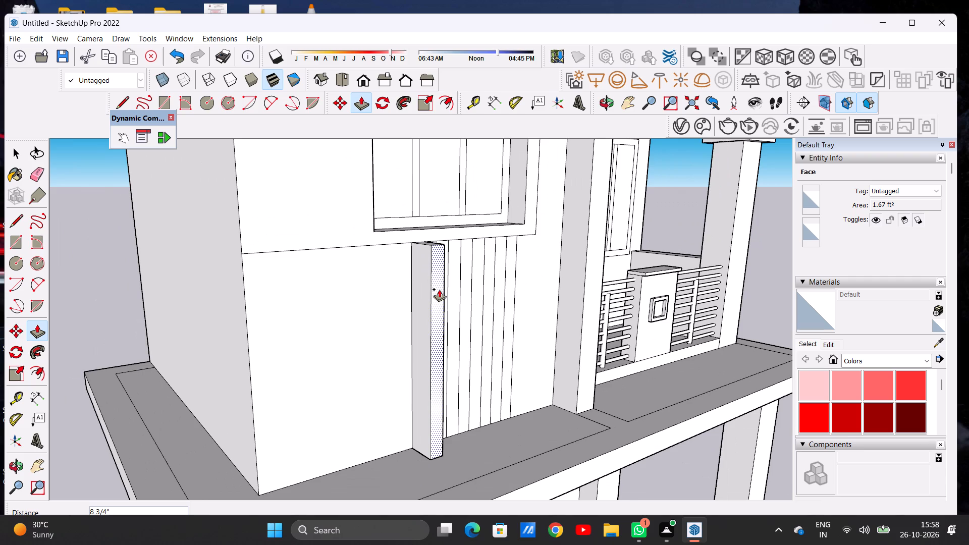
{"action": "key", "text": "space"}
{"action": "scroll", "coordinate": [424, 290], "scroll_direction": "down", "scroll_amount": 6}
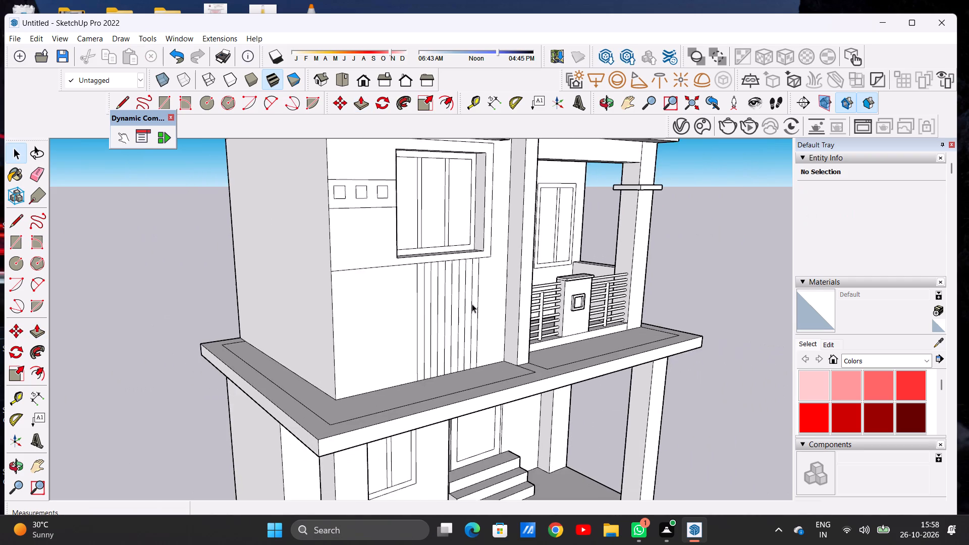
Examine the vertical strips below the upper-floor window and the surrounding front facade from several angles.
{"action": "middle_click_drag", "start_coordinate": [445, 304], "coordinate": [310, 312]}
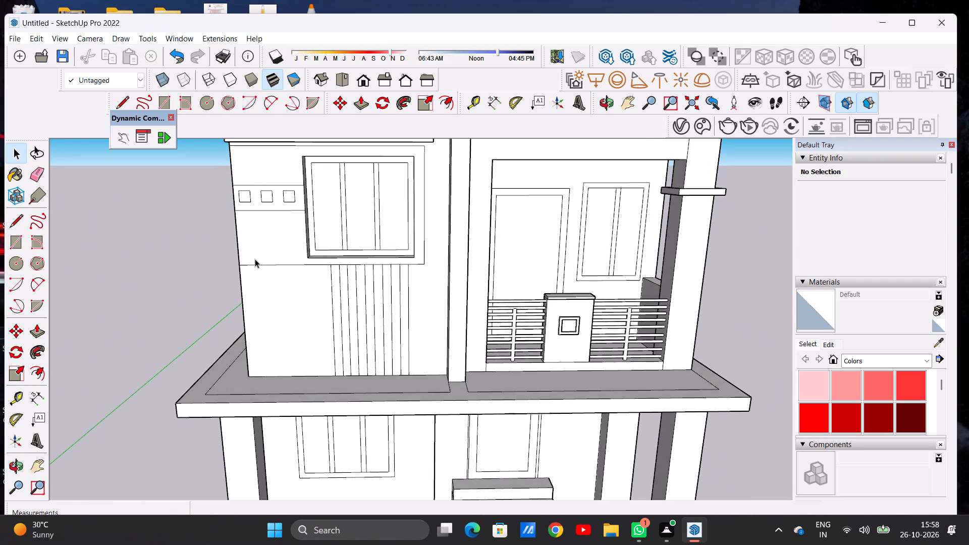
{"action": "scroll", "coordinate": [269, 242], "scroll_direction": "down", "scroll_amount": 4}
{"action": "middle_click_drag", "start_coordinate": [254, 286], "coordinate": [448, 304]}
{"action": "scroll", "coordinate": [368, 304], "scroll_direction": "up", "scroll_amount": 4}
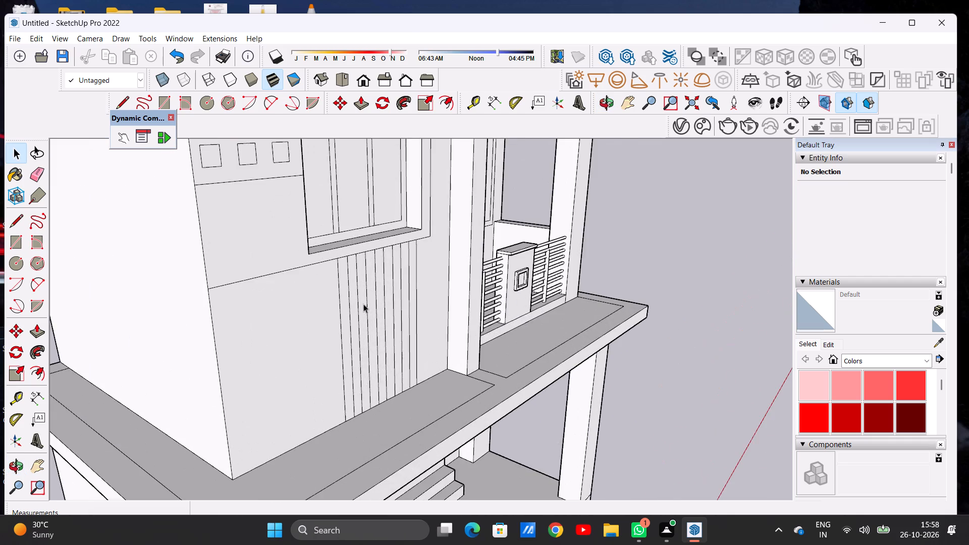
{"action": "scroll", "coordinate": [363, 304], "scroll_direction": "up", "scroll_amount": 5}
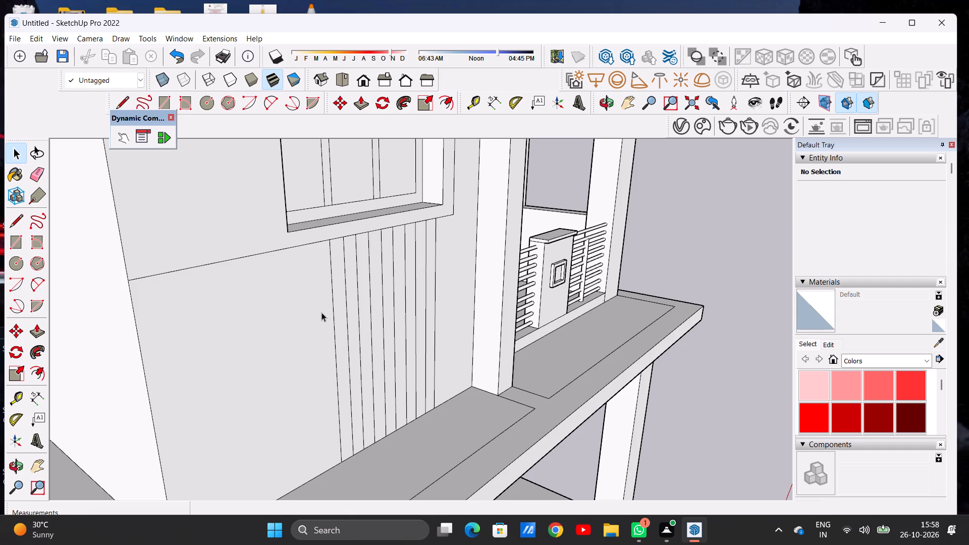
{"action": "scroll", "coordinate": [301, 316], "scroll_direction": "down", "scroll_amount": 5}
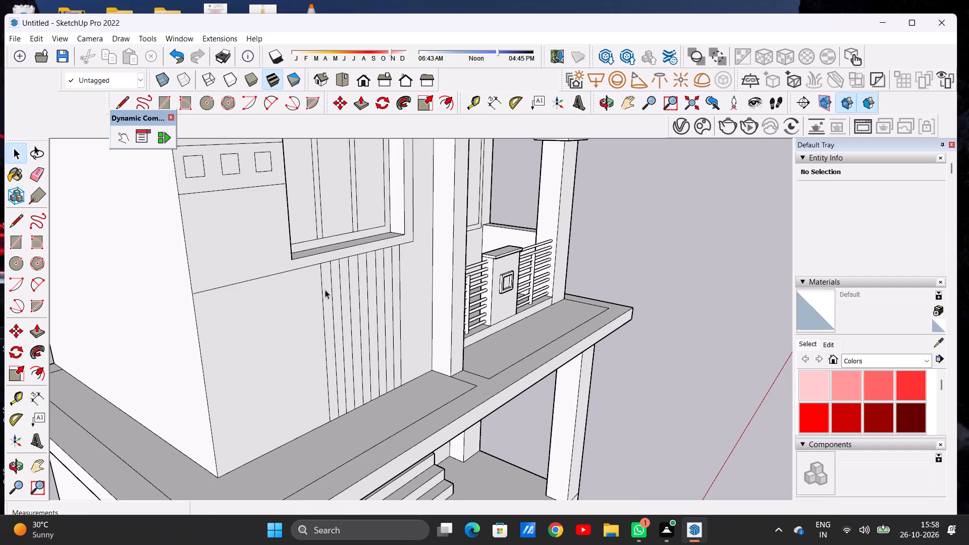
{"action": "scroll", "coordinate": [331, 277], "scroll_direction": "up", "scroll_amount": 5}
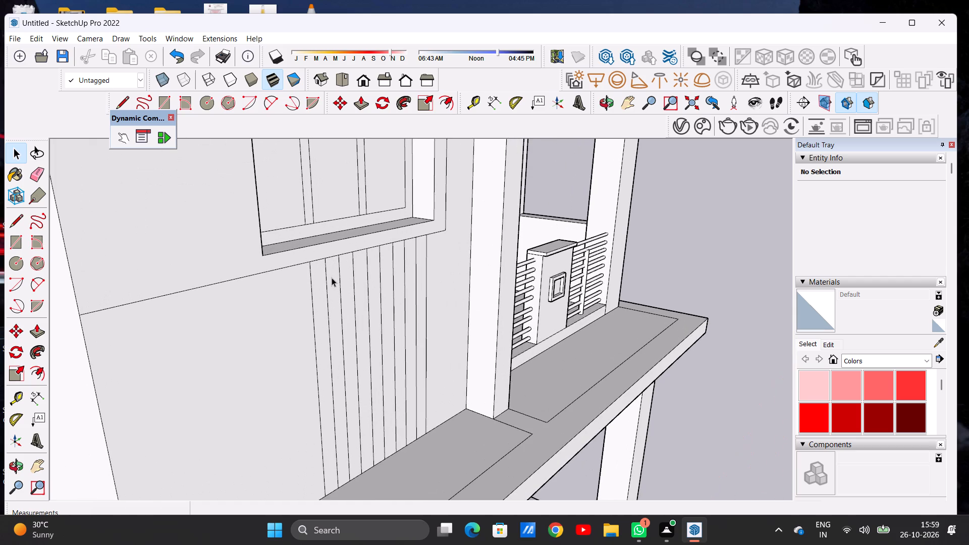
{"action": "scroll", "coordinate": [332, 278], "scroll_direction": "up", "scroll_amount": 1}
{"action": "scroll", "coordinate": [348, 278], "scroll_direction": "down", "scroll_amount": 7}
{"action": "scroll", "coordinate": [348, 278], "scroll_direction": "up", "scroll_amount": 1}
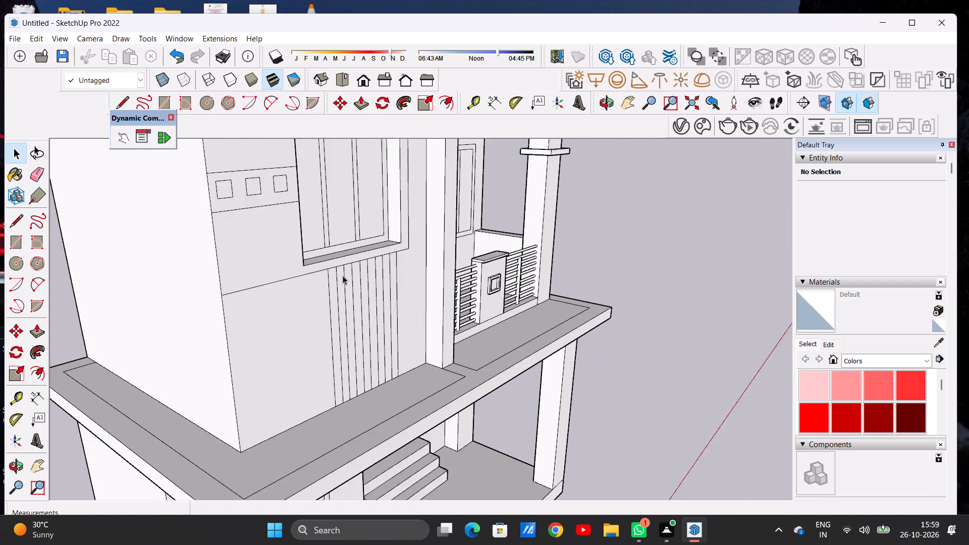
{"action": "scroll", "coordinate": [343, 275], "scroll_direction": "down", "scroll_amount": 12}
{"action": "middle_click_drag", "start_coordinate": [373, 295], "coordinate": [258, 302]}
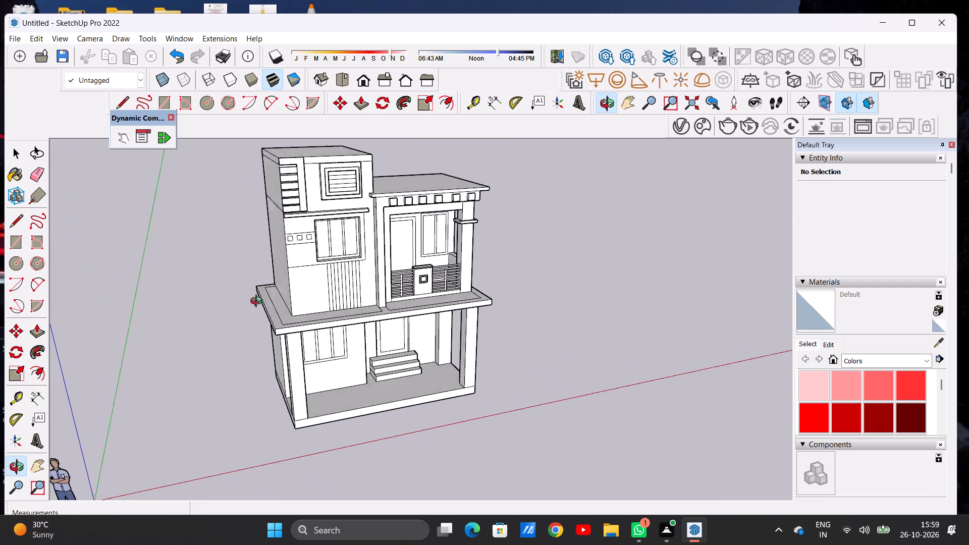
{"action": "middle_click_drag", "start_coordinate": [258, 302], "coordinate": [228, 313]}
{"action": "middle_click", "coordinate": [225, 314]}
{"action": "scroll", "coordinate": [320, 295], "scroll_direction": "up", "scroll_amount": 6}
{"action": "middle_click_drag", "start_coordinate": [383, 265], "coordinate": [327, 319]}
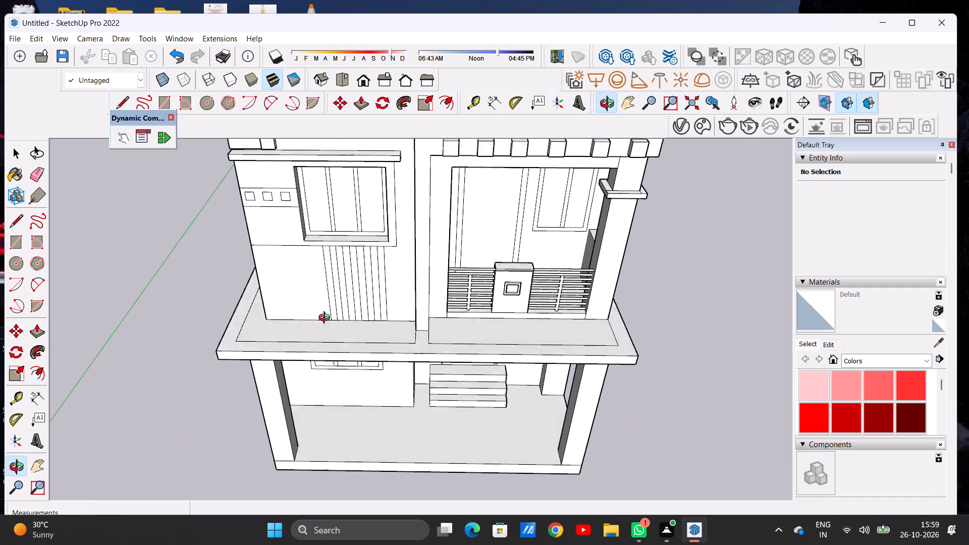
{"action": "middle_click_drag", "start_coordinate": [327, 319], "coordinate": [317, 358]}
{"action": "scroll", "coordinate": [335, 322], "scroll_direction": "up", "scroll_amount": 5}
{"action": "scroll", "coordinate": [337, 318], "scroll_direction": "down", "scroll_amount": 1}
{"action": "scroll", "coordinate": [337, 318], "scroll_direction": "up", "scroll_amount": 1}
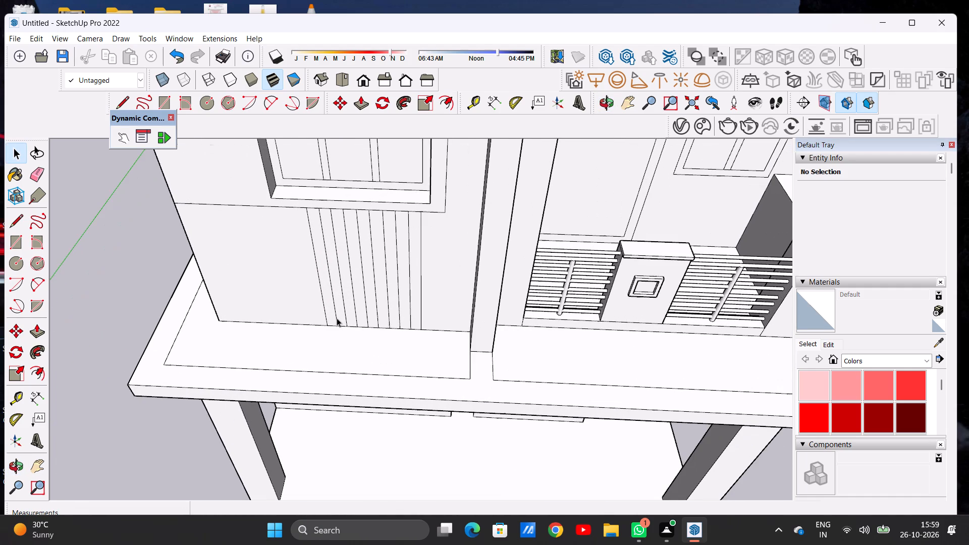
{"action": "middle_click_drag", "start_coordinate": [335, 320], "coordinate": [354, 350]}
{"action": "scroll", "coordinate": [350, 350], "scroll_direction": "up", "scroll_amount": 2}
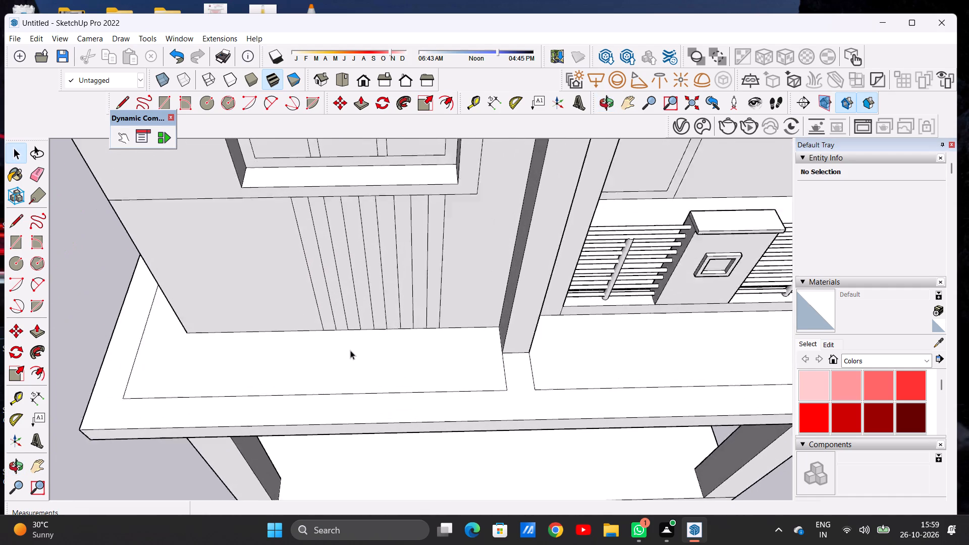
{"action": "scroll", "coordinate": [350, 350], "scroll_direction": "up", "scroll_amount": 4}
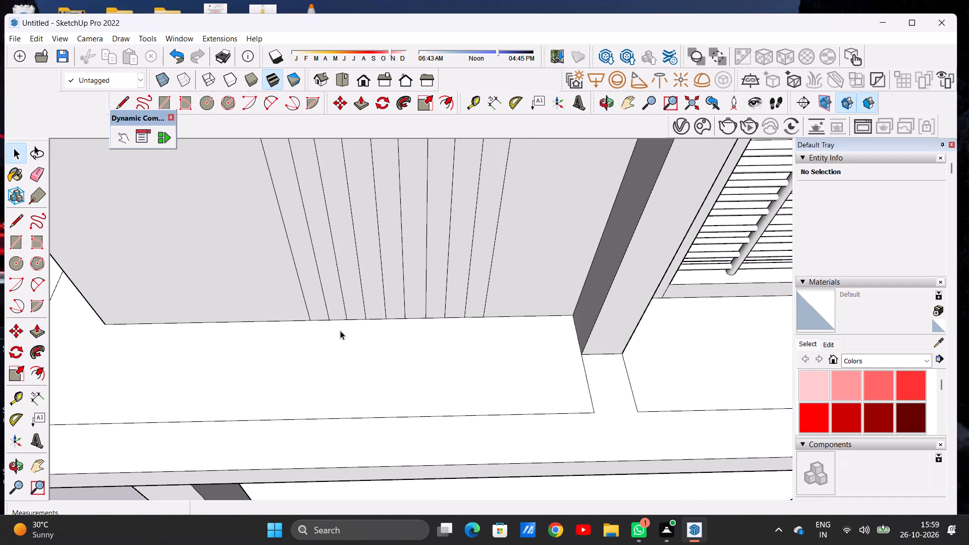
{"action": "scroll", "coordinate": [335, 331], "scroll_direction": "down", "scroll_amount": 6}
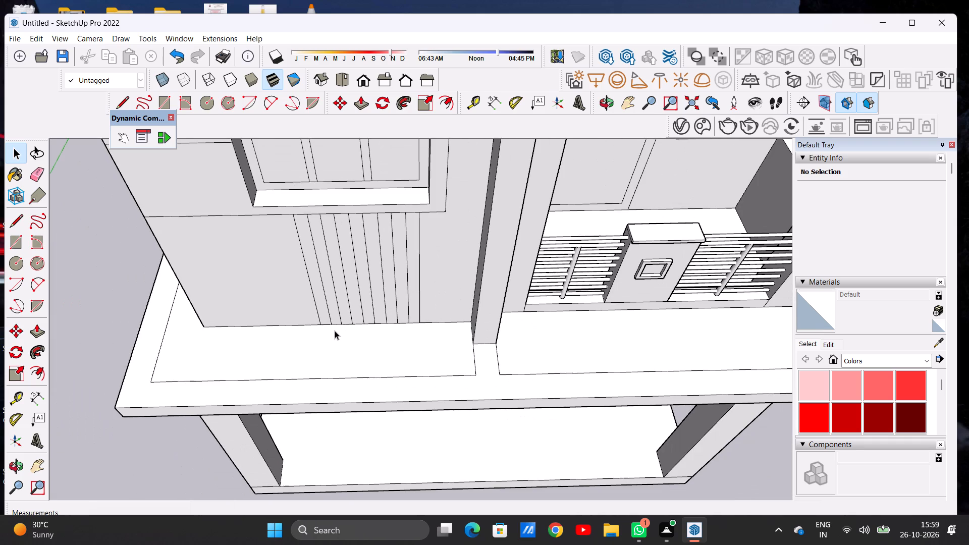
{"action": "scroll", "coordinate": [334, 331], "scroll_direction": "down", "scroll_amount": 2}
{"action": "scroll", "coordinate": [354, 244], "scroll_direction": "up", "scroll_amount": 2}
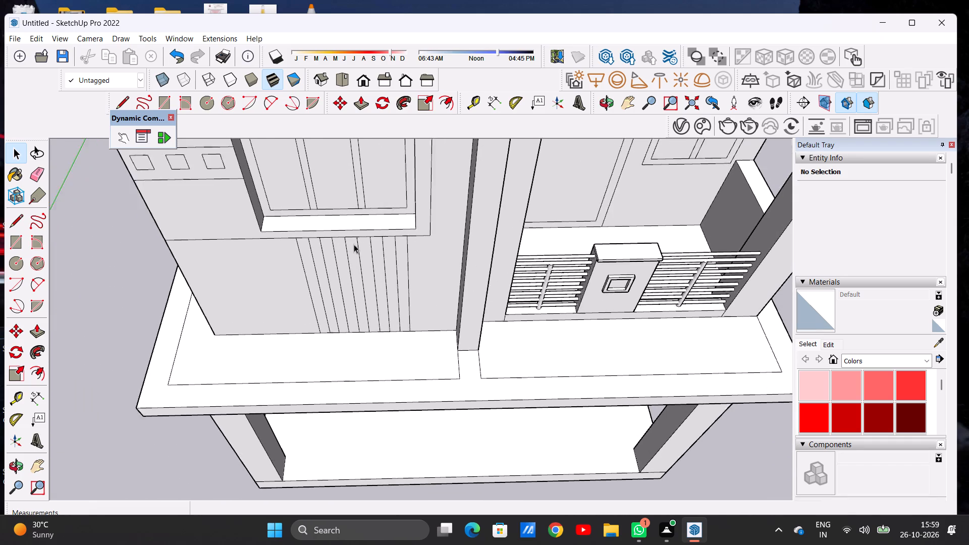
{"action": "scroll", "coordinate": [354, 244], "scroll_direction": "up", "scroll_amount": 5}
{"action": "scroll", "coordinate": [343, 260], "scroll_direction": "down", "scroll_amount": 3}
{"action": "middle_click_drag", "start_coordinate": [352, 285], "coordinate": [360, 196]}
{"action": "scroll", "coordinate": [361, 213], "scroll_direction": "up", "scroll_amount": 2}
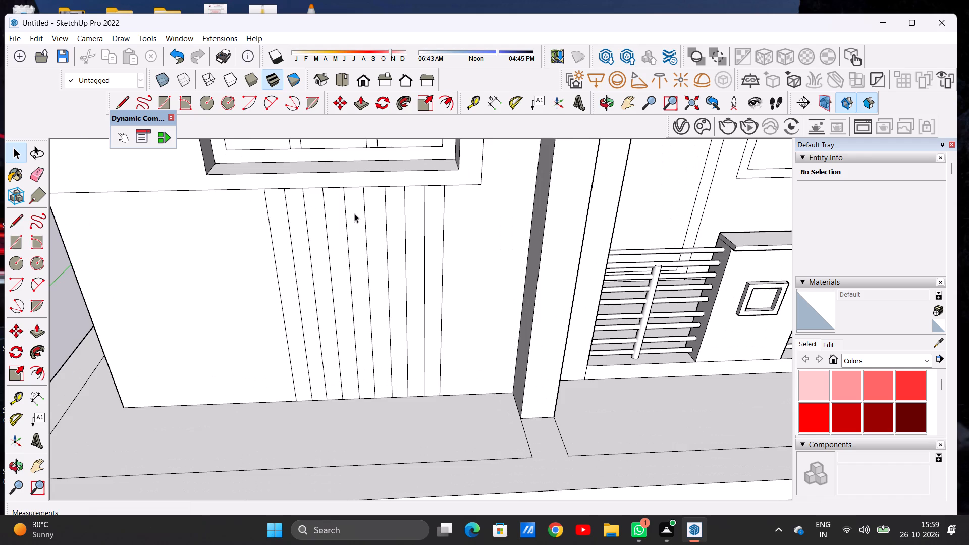
{"action": "scroll", "coordinate": [354, 220], "scroll_direction": "down", "scroll_amount": 7}
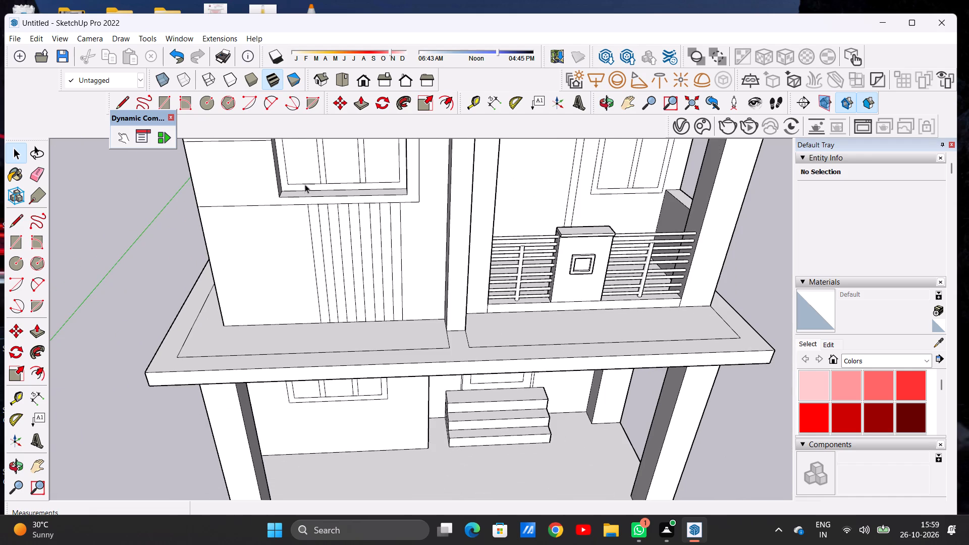
{"action": "scroll", "coordinate": [320, 240], "scroll_direction": "up", "scroll_amount": 6}
{"action": "scroll", "coordinate": [300, 257], "scroll_direction": "down", "scroll_amount": 4}
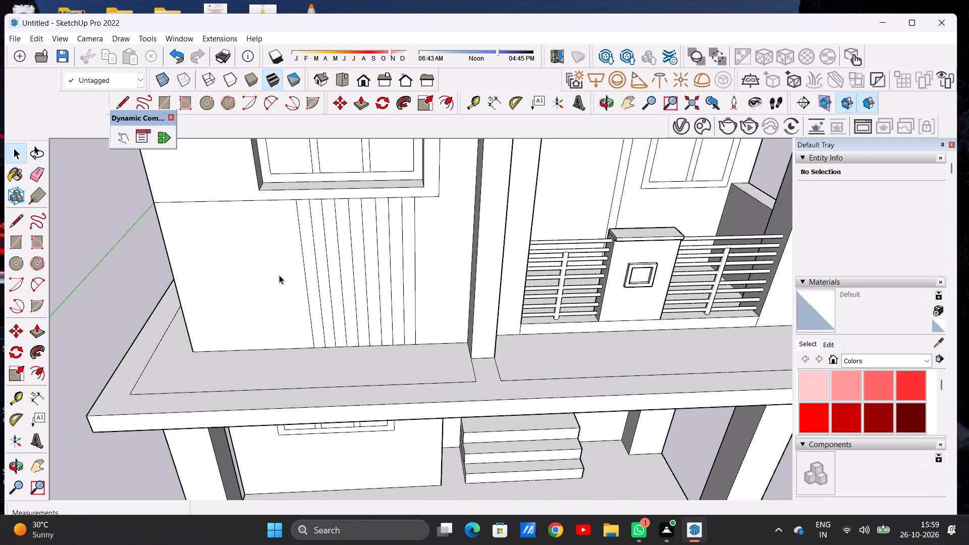
Extrude the vertical strip nearest the wall's outer edge outward about 3 3/8" with Push/Pull.
{"action": "middle_click_drag", "start_coordinate": [279, 275], "coordinate": [455, 250]}
{"action": "scroll", "coordinate": [375, 221], "scroll_direction": "up", "scroll_amount": 5}
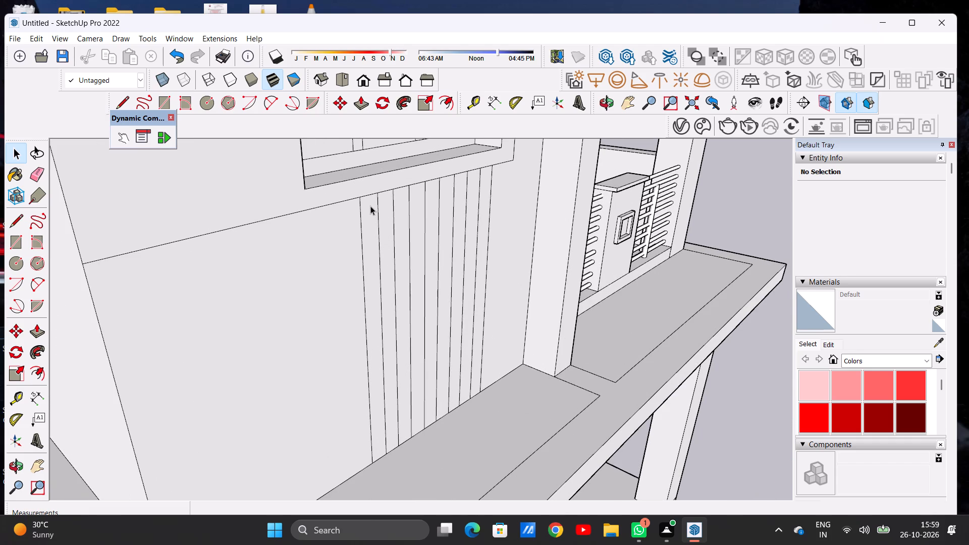
{"action": "middle_click_drag", "start_coordinate": [370, 205], "coordinate": [273, 223]}
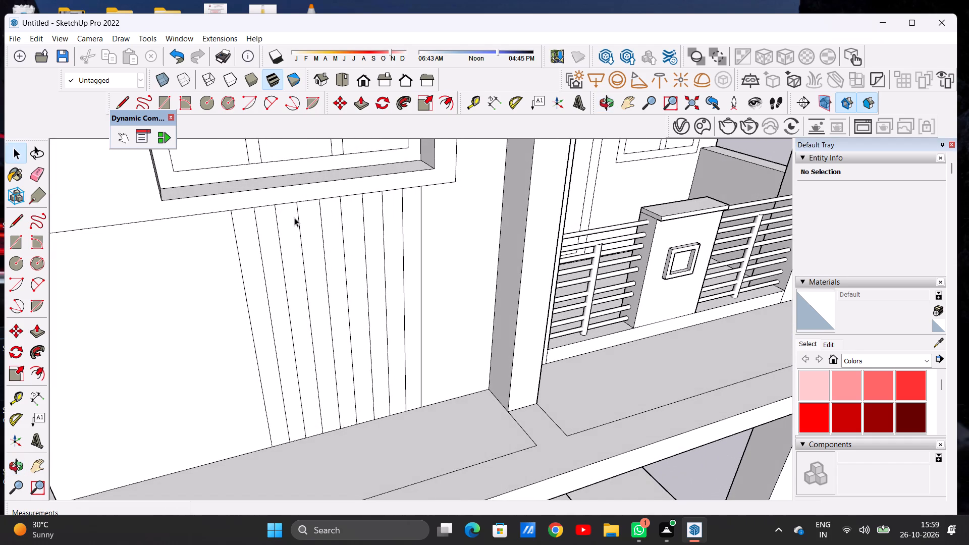
{"action": "scroll", "coordinate": [388, 198], "scroll_direction": "down", "scroll_amount": 6}
{"action": "scroll", "coordinate": [305, 216], "scroll_direction": "up", "scroll_amount": 6}
{"action": "middle_click_drag", "start_coordinate": [291, 224], "coordinate": [355, 227]}
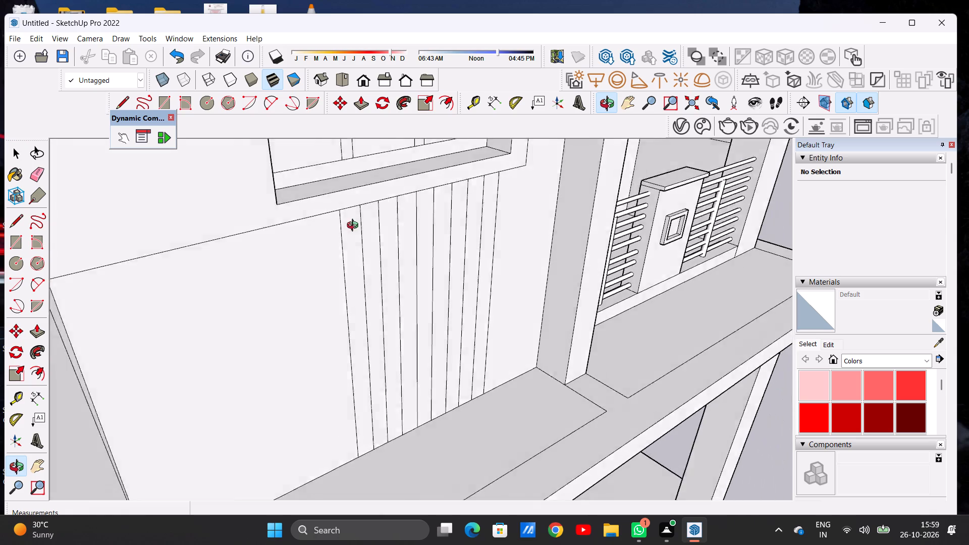
{"action": "middle_click_drag", "start_coordinate": [355, 227], "coordinate": [365, 232]}
{"action": "scroll", "coordinate": [365, 232], "scroll_direction": "up", "scroll_amount": 4}
{"action": "key", "text": "p"}
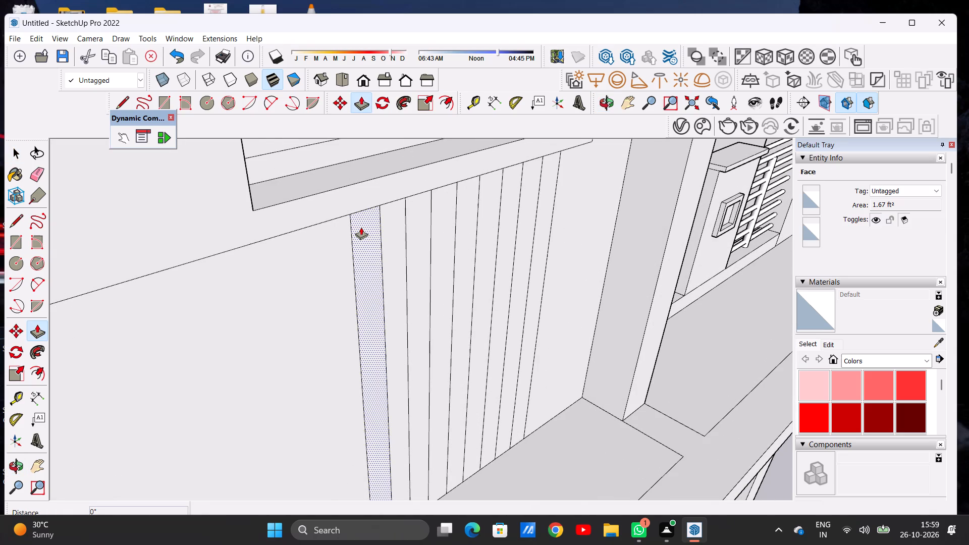
{"action": "left_click", "coordinate": [361, 227]}
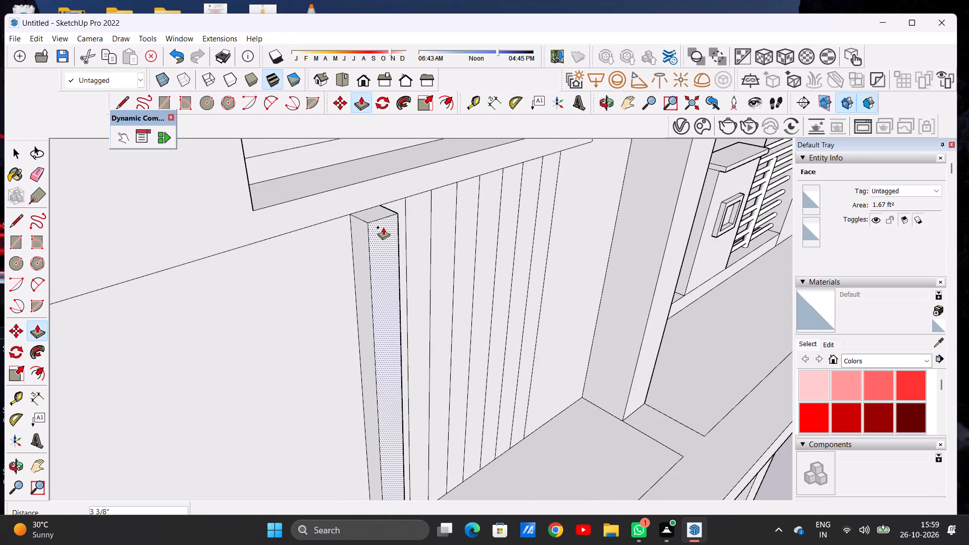
{"action": "left_click", "coordinate": [383, 227]}
Extrude the remaining four vertical strips below the window outward to match the first strip's 3 3/8" depth.
{"action": "scroll", "coordinate": [353, 222], "scroll_direction": "down", "scroll_amount": 6}
{"action": "middle_click_drag", "start_coordinate": [435, 222], "coordinate": [290, 234]}
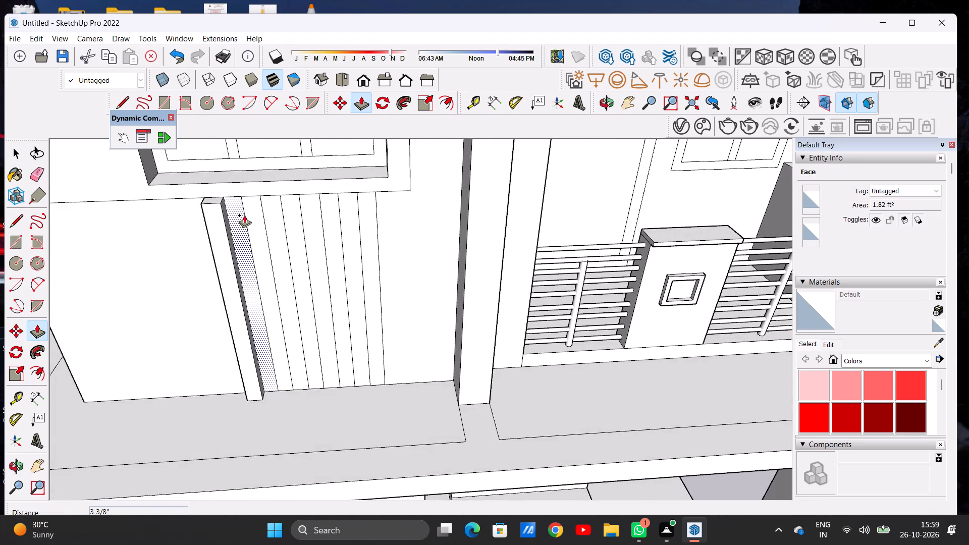
{"action": "scroll", "coordinate": [252, 210], "scroll_direction": "up", "scroll_amount": 5}
{"action": "left_click", "coordinate": [251, 205]}
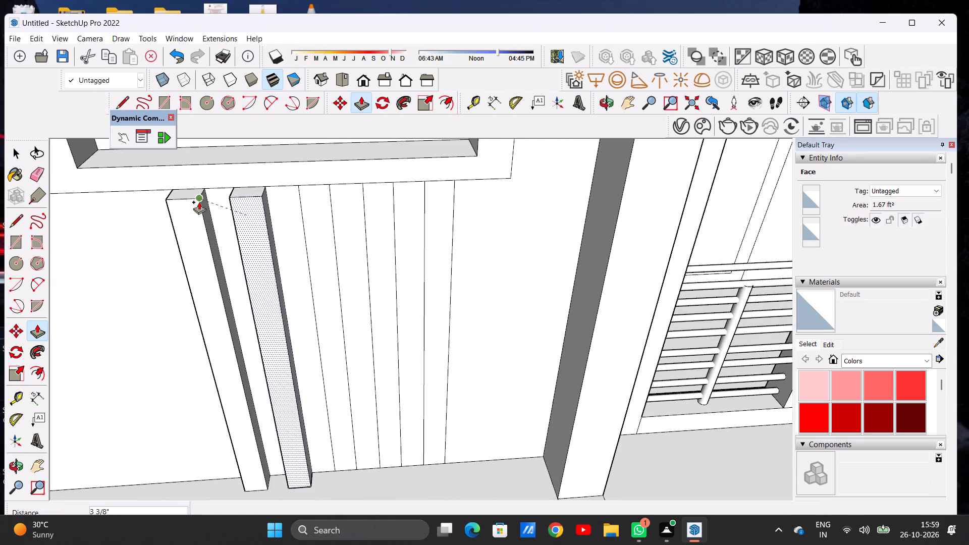
{"action": "left_click", "coordinate": [199, 202]}
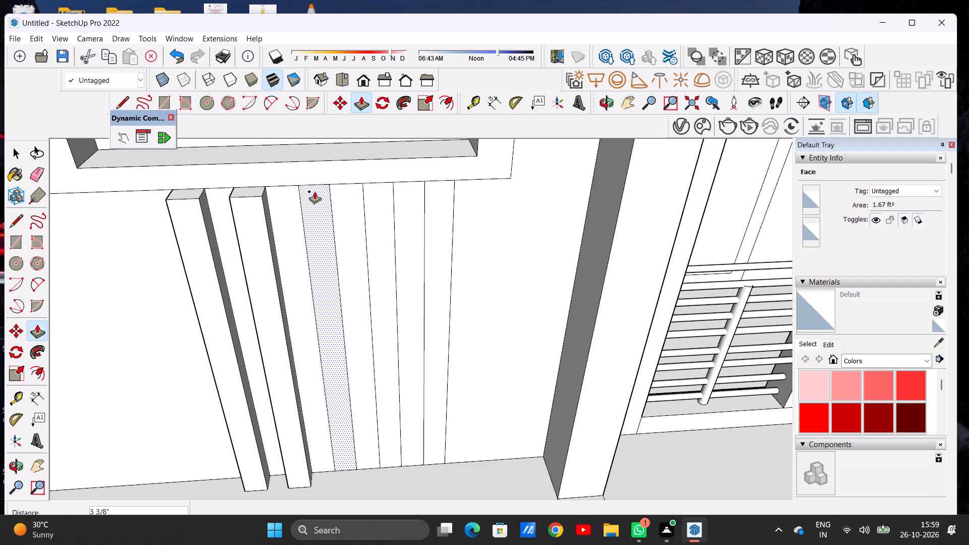
{"action": "left_click", "coordinate": [314, 191]}
{"action": "left_click", "coordinate": [259, 202]}
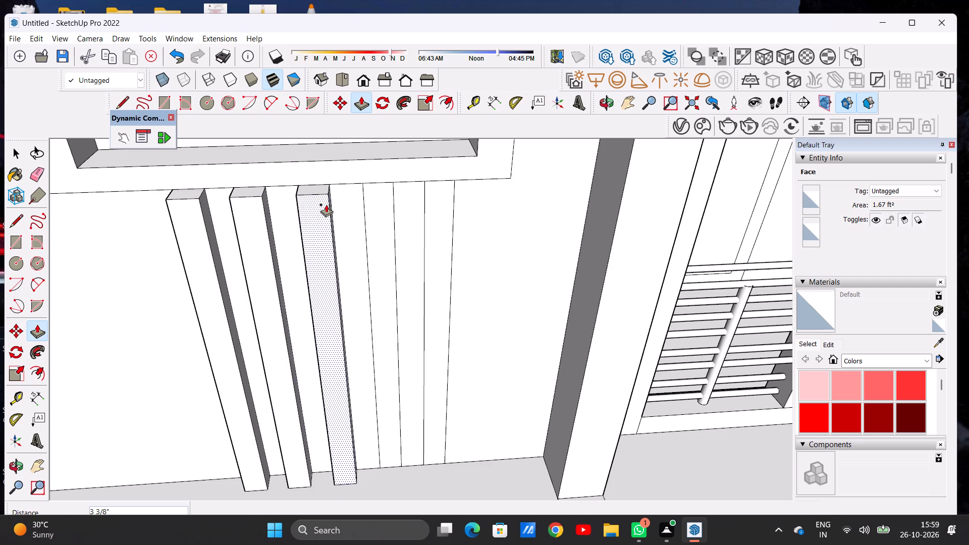
{"action": "left_click", "coordinate": [373, 197]}
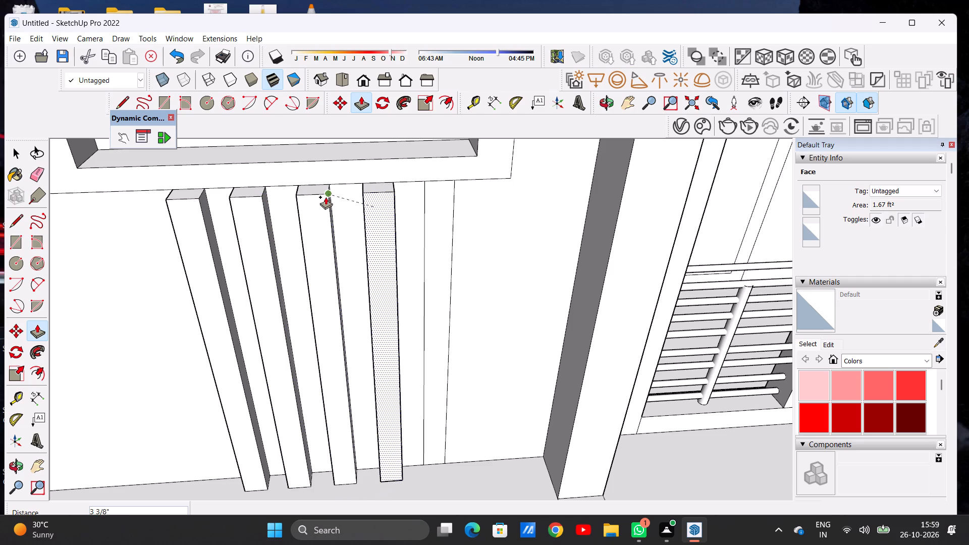
{"action": "left_click", "coordinate": [326, 197]}
{"action": "left_click", "coordinate": [436, 191]}
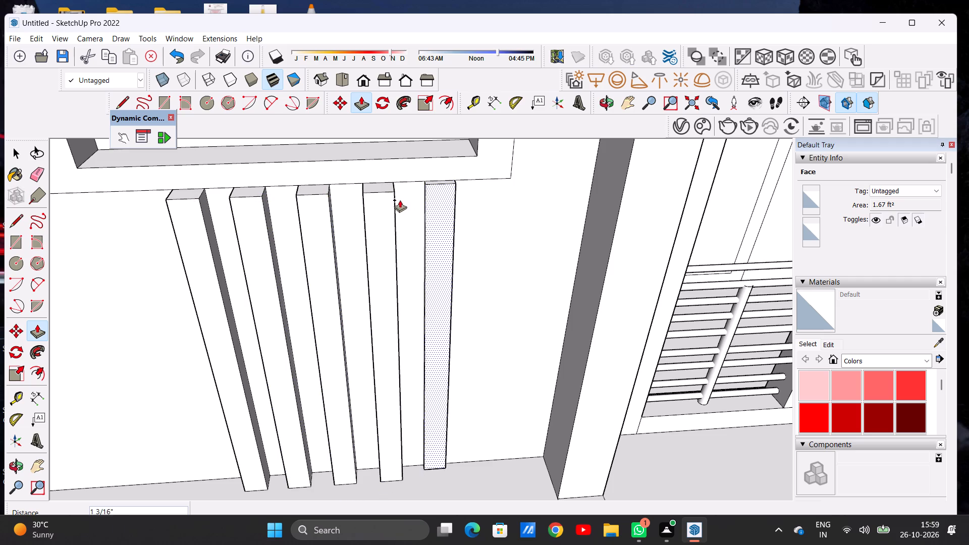
{"action": "left_click", "coordinate": [393, 197]}
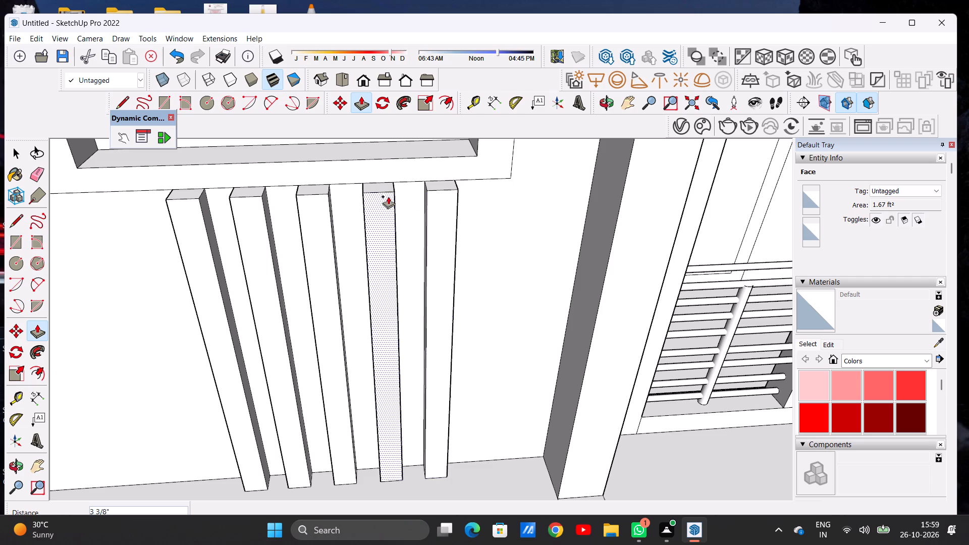
Examine the five projecting strips and the wall band between them and the upper-floor window from several angles.
{"action": "key", "text": "space"}
{"action": "scroll", "coordinate": [449, 198], "scroll_direction": "down", "scroll_amount": 11}
{"action": "middle_click_drag", "start_coordinate": [353, 244], "coordinate": [452, 220]}
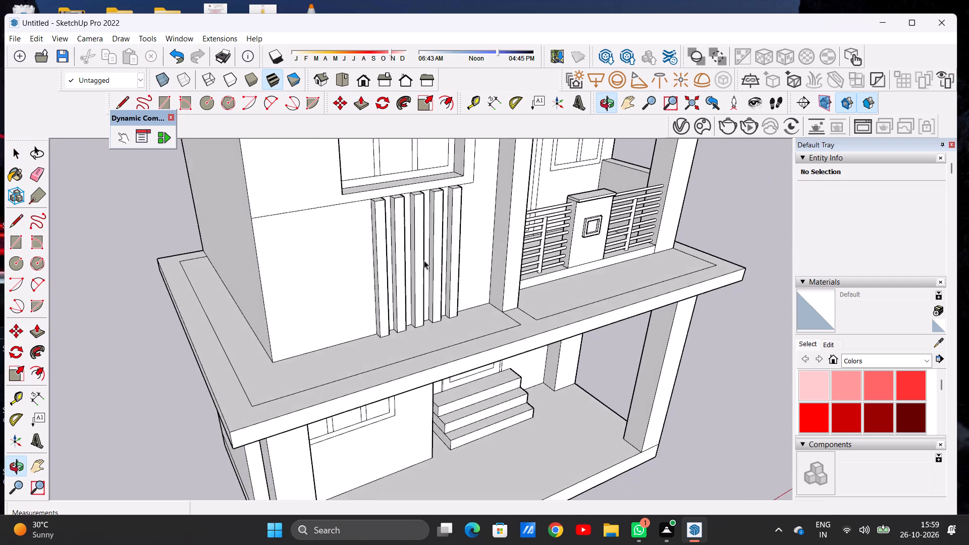
{"action": "scroll", "coordinate": [420, 275], "scroll_direction": "down", "scroll_amount": 11}
{"action": "scroll", "coordinate": [409, 229], "scroll_direction": "up", "scroll_amount": 7}
{"action": "middle_click_drag", "start_coordinate": [401, 253], "coordinate": [406, 220]}
{"action": "scroll", "coordinate": [412, 250], "scroll_direction": "up", "scroll_amount": 3}
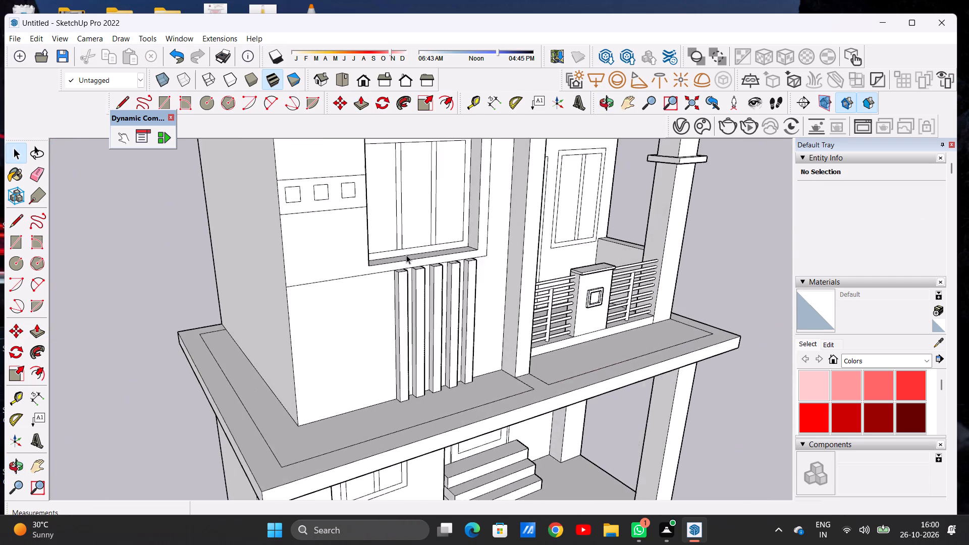
{"action": "scroll", "coordinate": [406, 255], "scroll_direction": "up", "scroll_amount": 11}
{"action": "scroll", "coordinate": [397, 269], "scroll_direction": "down", "scroll_amount": 1}
{"action": "scroll", "coordinate": [397, 269], "scroll_direction": "up", "scroll_amount": 3}
{"action": "middle_click_drag", "start_coordinate": [409, 270], "coordinate": [409, 270]}
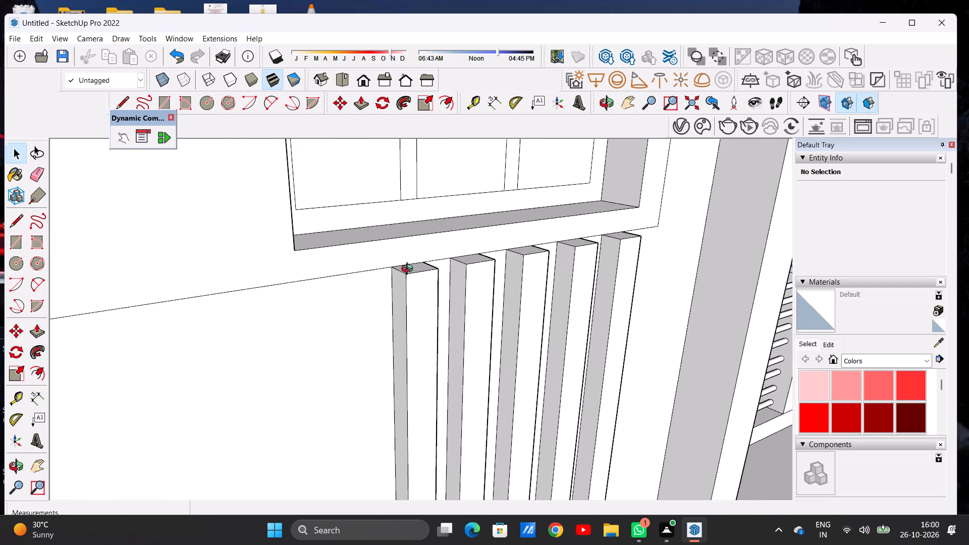
{"action": "middle_click_drag", "start_coordinate": [409, 270], "coordinate": [425, 286]}
{"action": "scroll", "coordinate": [443, 282], "scroll_direction": "up", "scroll_amount": 1}
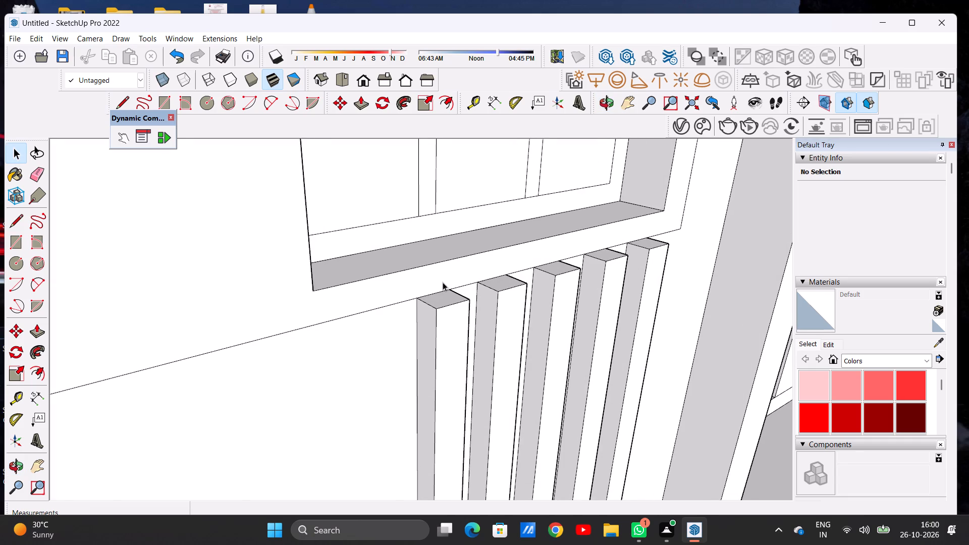
{"action": "scroll", "coordinate": [418, 275], "scroll_direction": "down", "scroll_amount": 4}
{"action": "scroll", "coordinate": [430, 276], "scroll_direction": "up", "scroll_amount": 2}
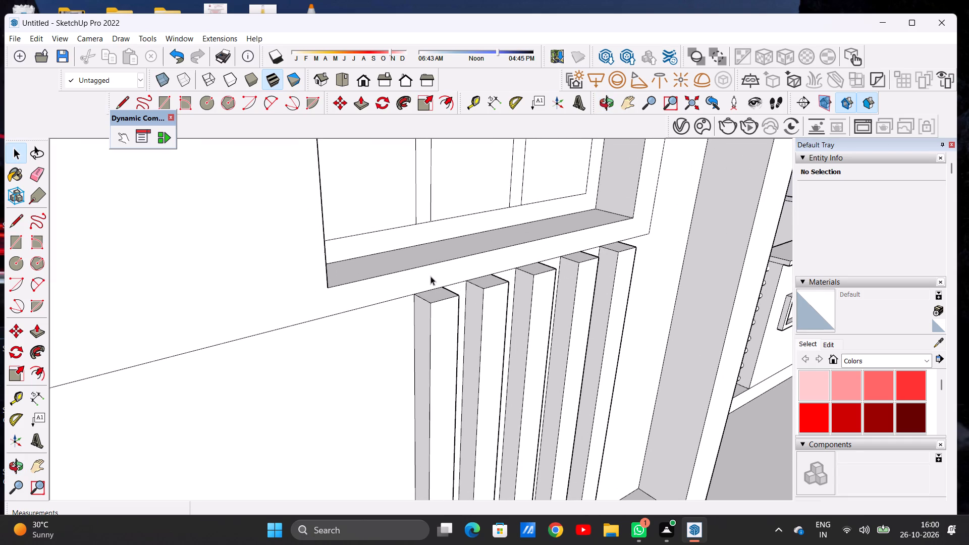
Draw a rectangle about 4 1/8" wide and 1 1/2" high under the window recess, above the strip nearest the wall's outer edge.
{"action": "key", "text": "l"}
{"action": "middle_click_drag", "start_coordinate": [448, 280], "coordinate": [395, 281]}
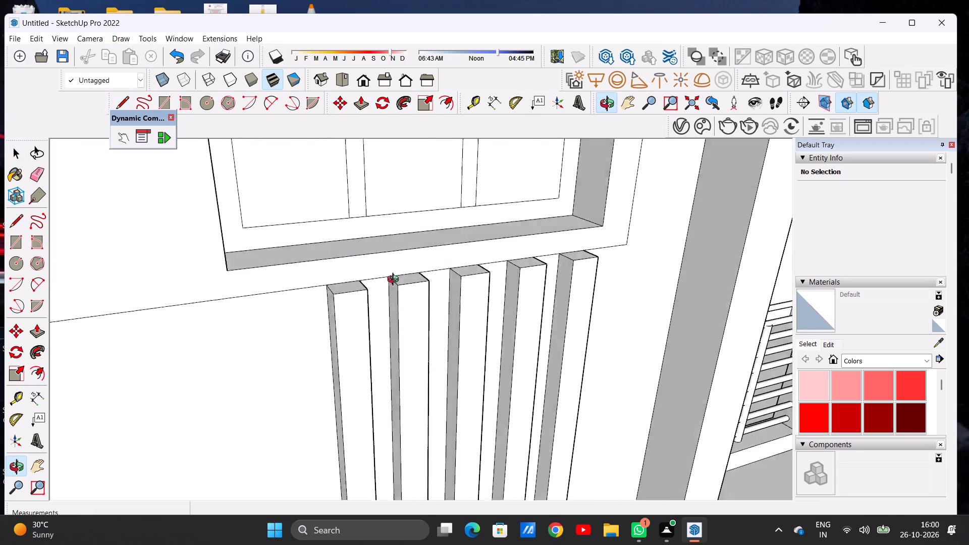
{"action": "middle_click_drag", "start_coordinate": [395, 281], "coordinate": [394, 287]}
{"action": "scroll", "coordinate": [316, 286], "scroll_direction": "up", "scroll_amount": 4}
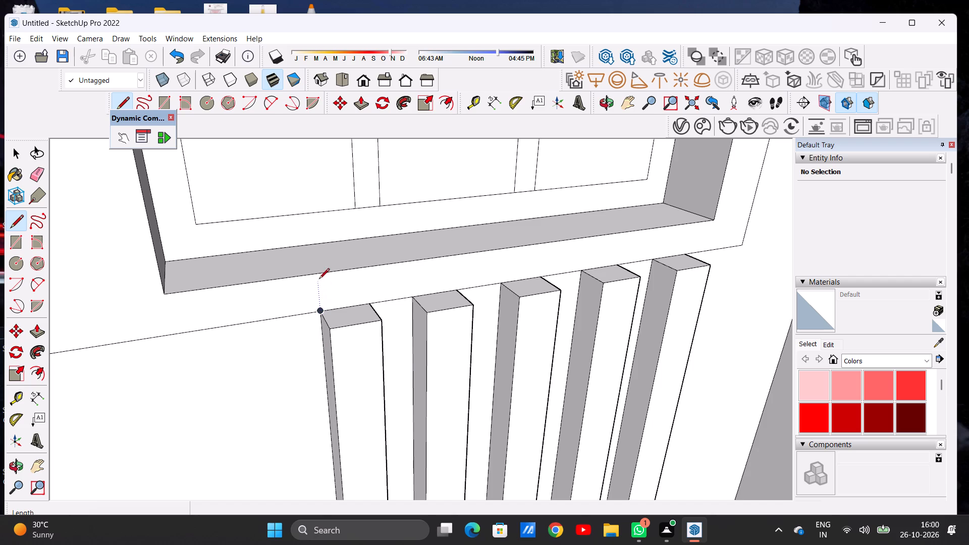
{"action": "left_click", "coordinate": [318, 275]}
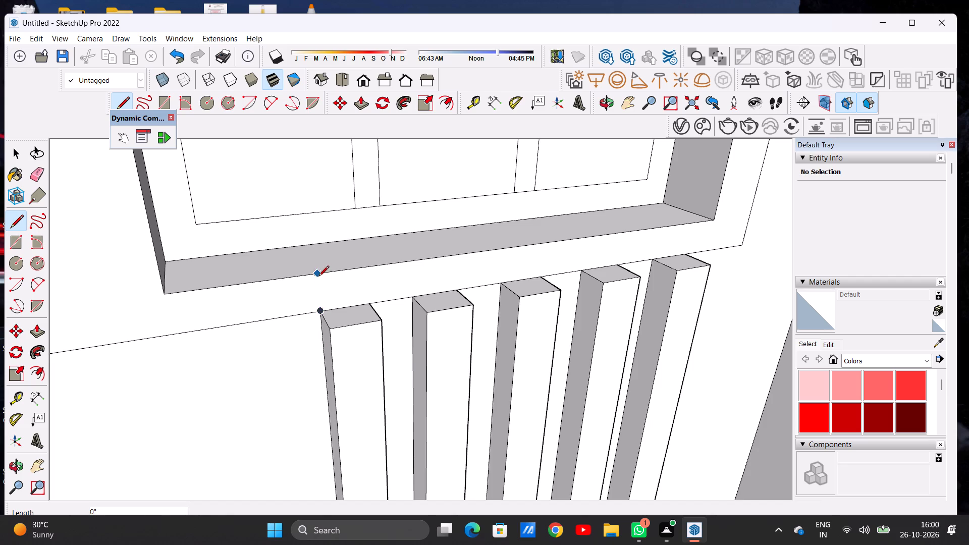
{"action": "left_click", "coordinate": [319, 277]}
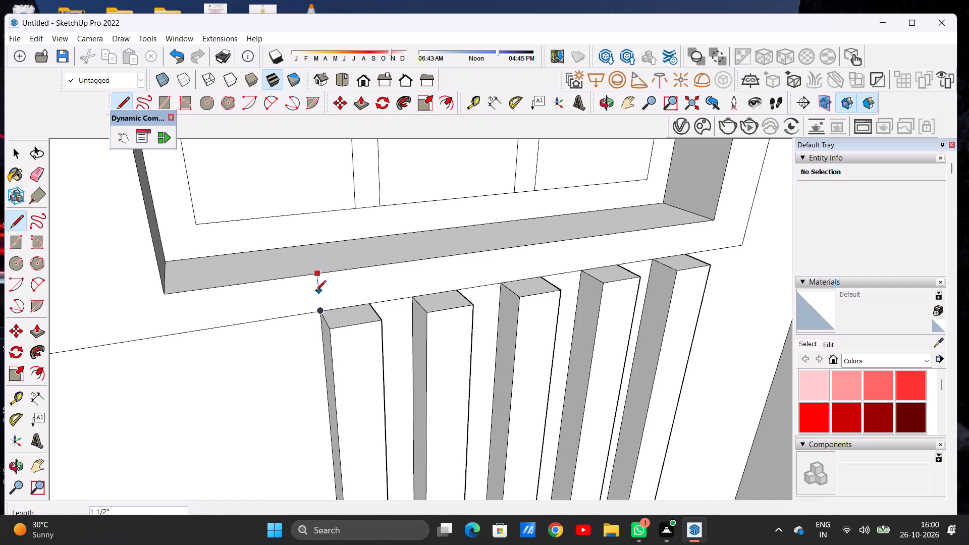
{"action": "left_click", "coordinate": [315, 292]}
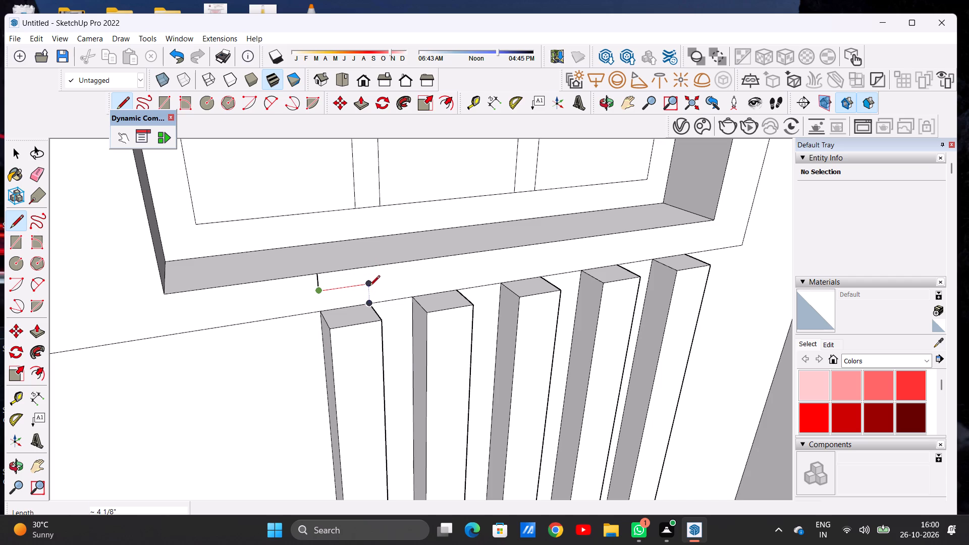
{"action": "left_click", "coordinate": [370, 282]}
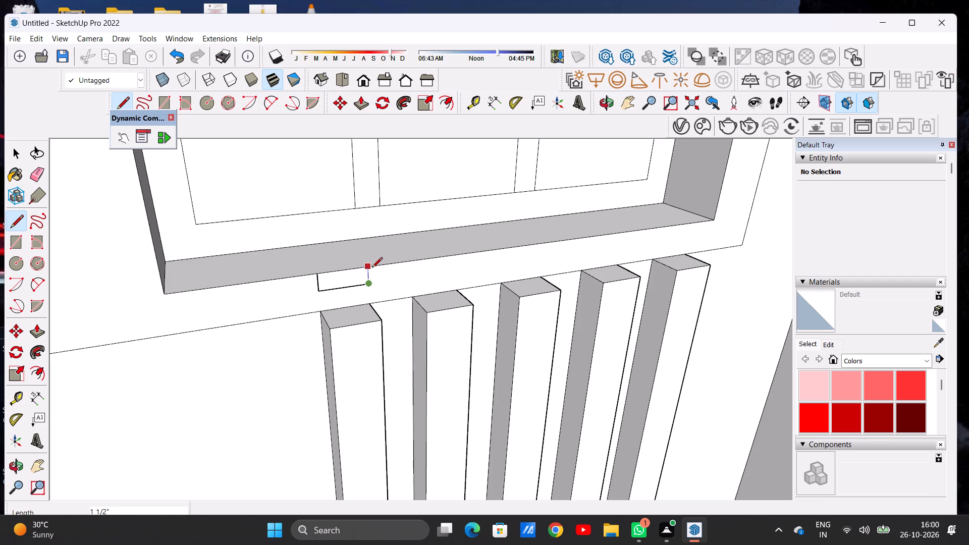
{"action": "left_click", "coordinate": [372, 267]}
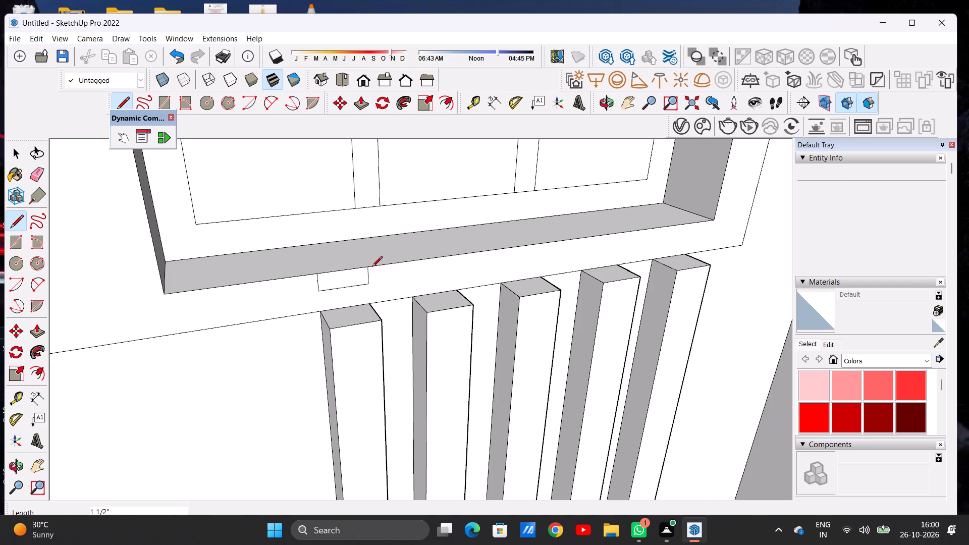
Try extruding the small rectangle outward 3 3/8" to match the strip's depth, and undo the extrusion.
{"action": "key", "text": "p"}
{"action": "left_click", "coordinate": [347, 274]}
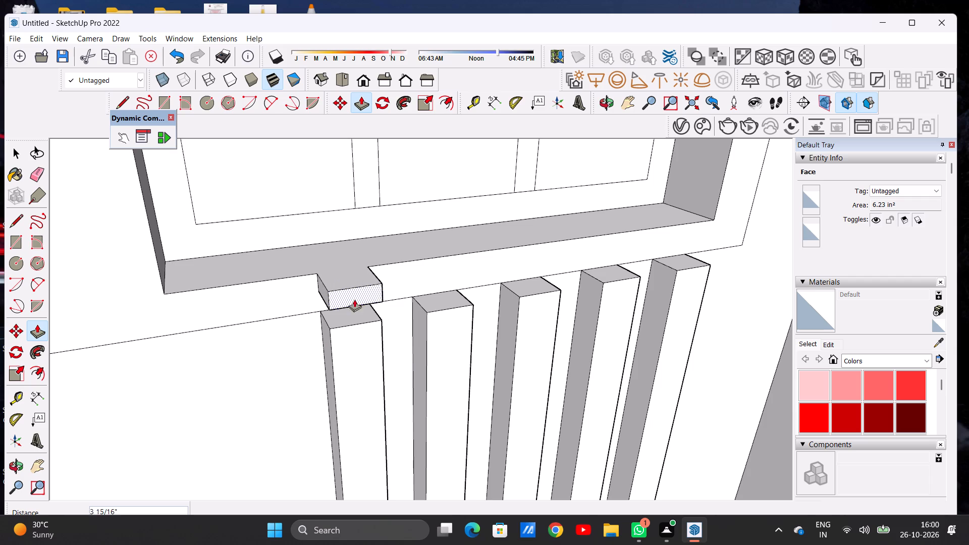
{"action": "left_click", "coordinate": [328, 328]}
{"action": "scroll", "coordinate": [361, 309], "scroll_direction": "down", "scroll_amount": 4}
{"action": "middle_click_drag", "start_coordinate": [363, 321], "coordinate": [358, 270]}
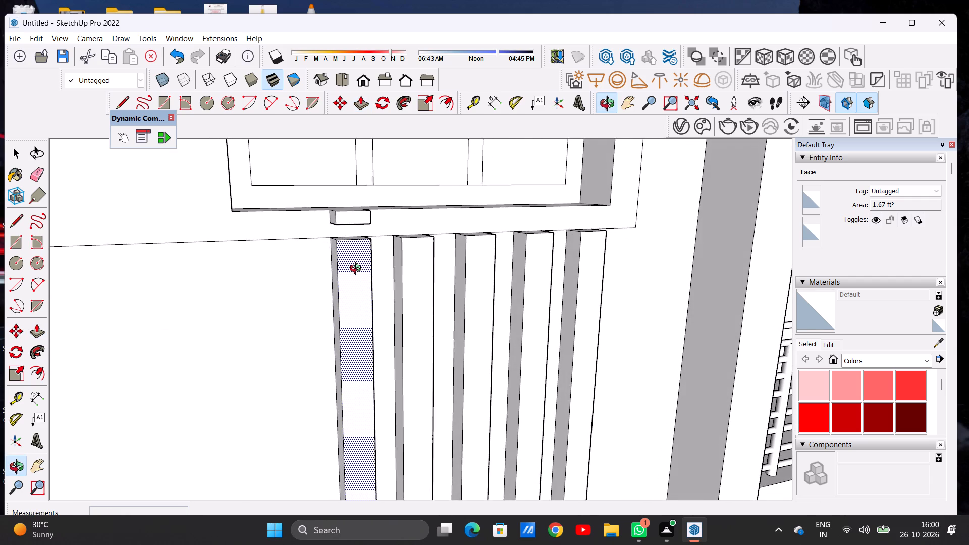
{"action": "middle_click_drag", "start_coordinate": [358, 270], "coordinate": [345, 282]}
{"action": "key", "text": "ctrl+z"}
Copy the small rectangle about 8" toward the balcony, above the second strip.
{"action": "scroll", "coordinate": [382, 251], "scroll_direction": "down", "scroll_amount": 1}
{"action": "key", "text": "space"}
{"action": "middle_click_drag", "start_coordinate": [425, 245], "coordinate": [375, 307]}
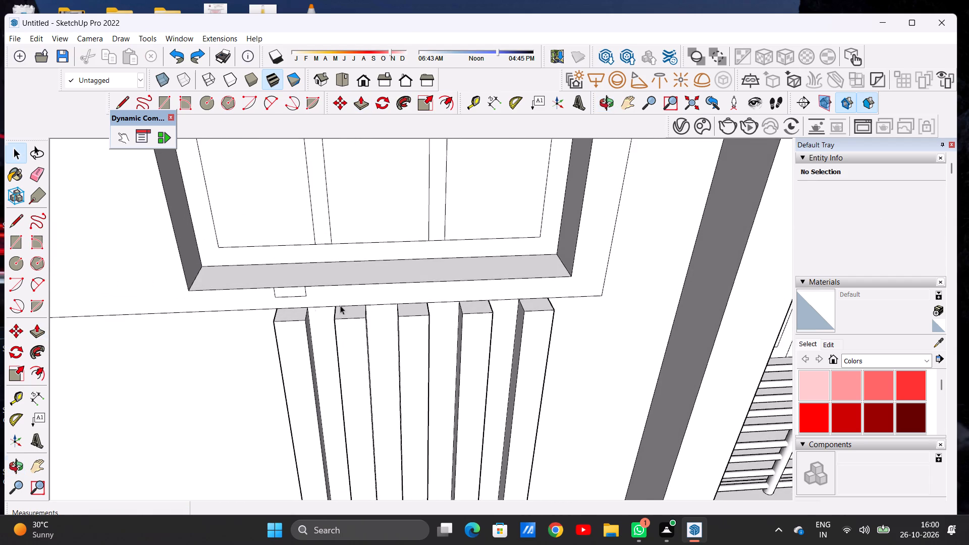
{"action": "scroll", "coordinate": [303, 298], "scroll_direction": "up", "scroll_amount": 9}
{"action": "double_click", "coordinate": [292, 290]}
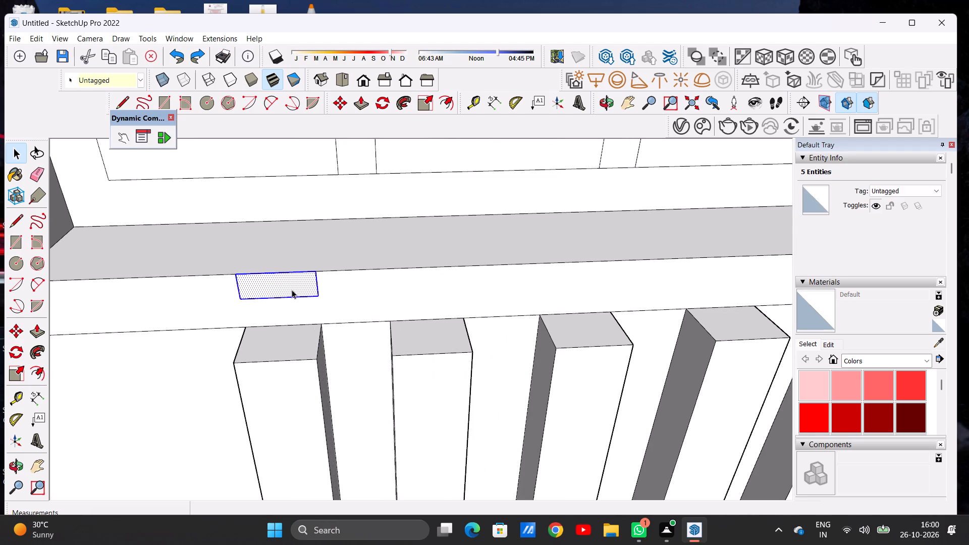
{"action": "key", "text": "m"}
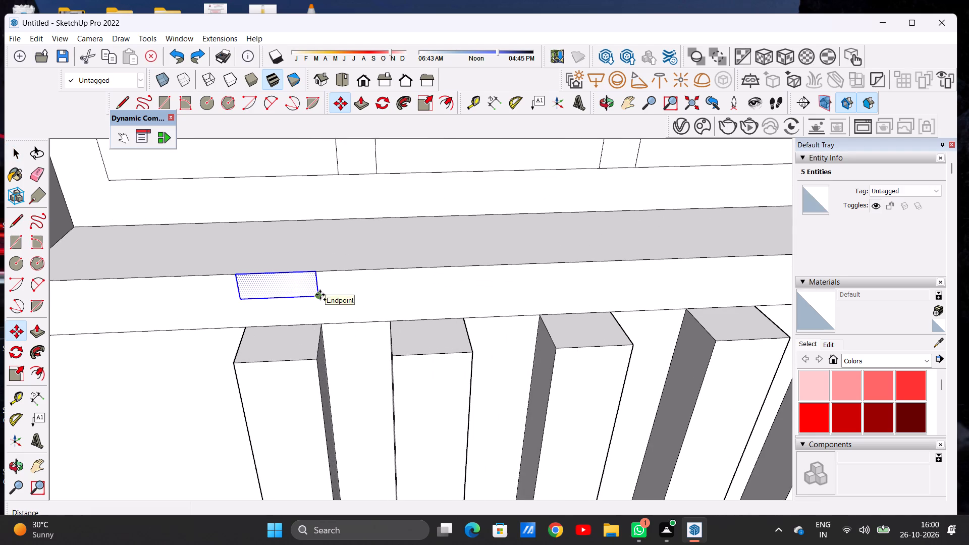
{"action": "left_click", "coordinate": [320, 295]}
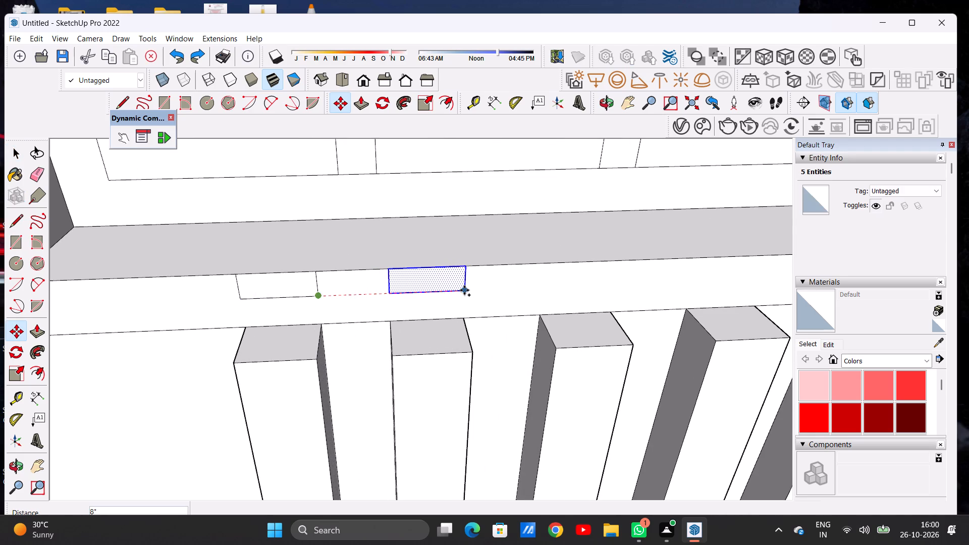
{"action": "left_click", "coordinate": [464, 290]}
Copy the second rectangle about 8 1/2" further toward the balcony, above the third strip.
{"action": "scroll", "coordinate": [382, 279], "scroll_direction": "down", "scroll_amount": 4}
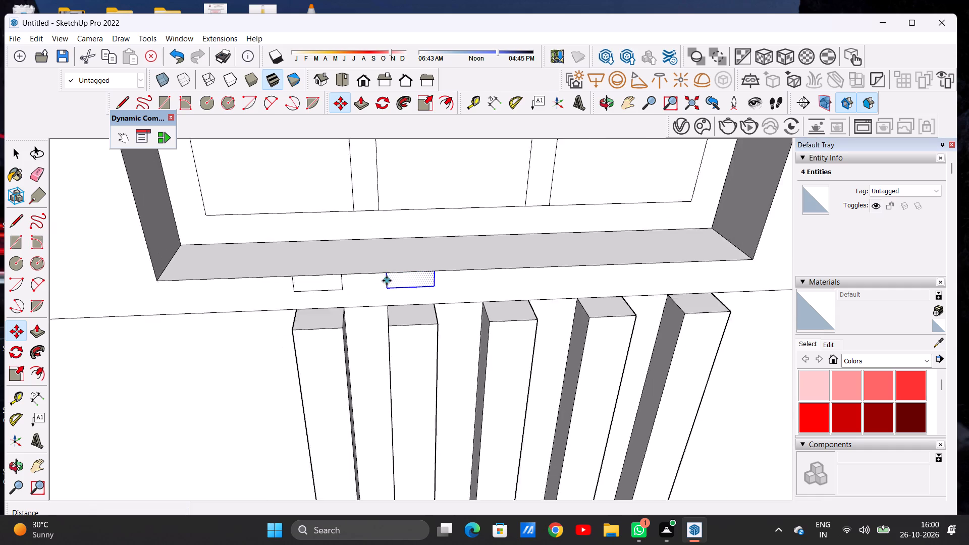
{"action": "scroll", "coordinate": [387, 281], "scroll_direction": "down", "scroll_amount": 6}
{"action": "scroll", "coordinate": [465, 294], "scroll_direction": "up", "scroll_amount": 12}
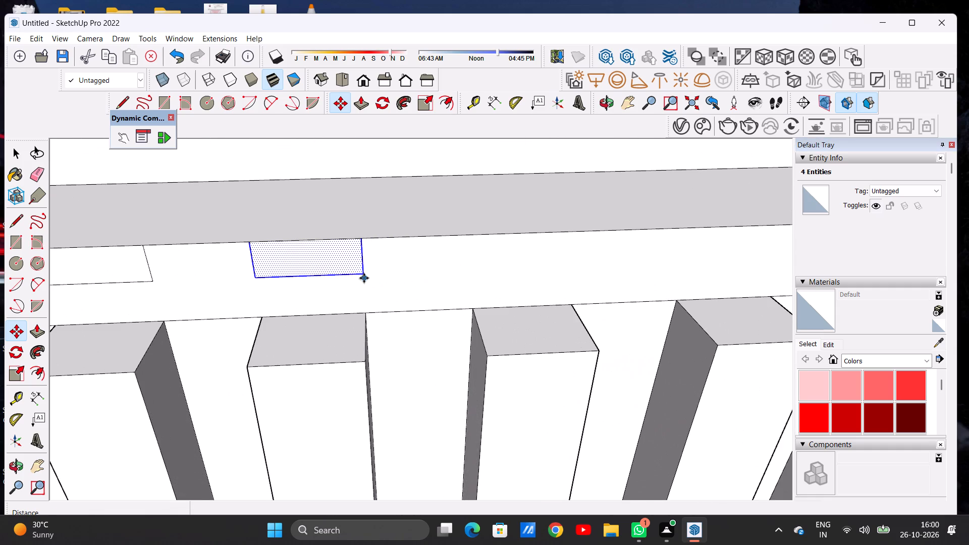
{"action": "left_click", "coordinate": [364, 276]}
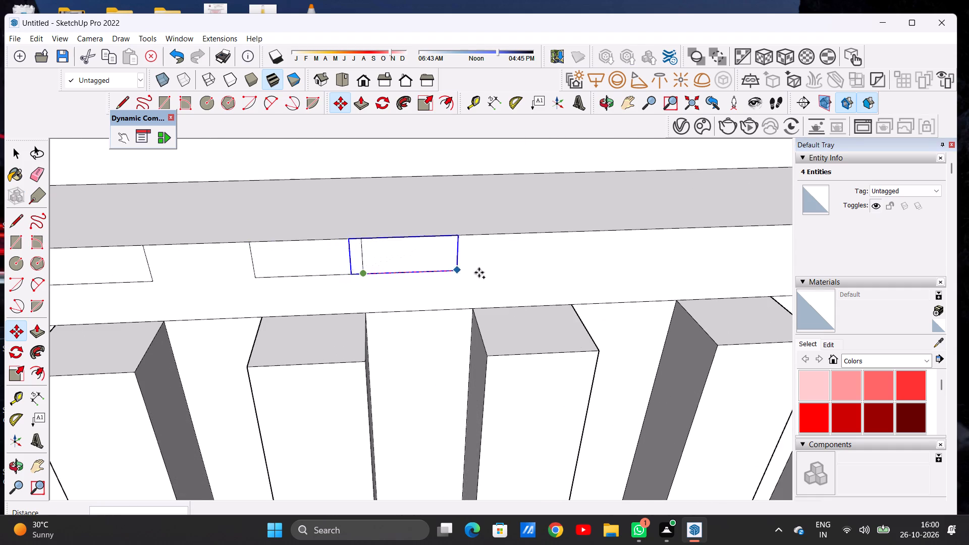
{"action": "left_click", "coordinate": [577, 268]}
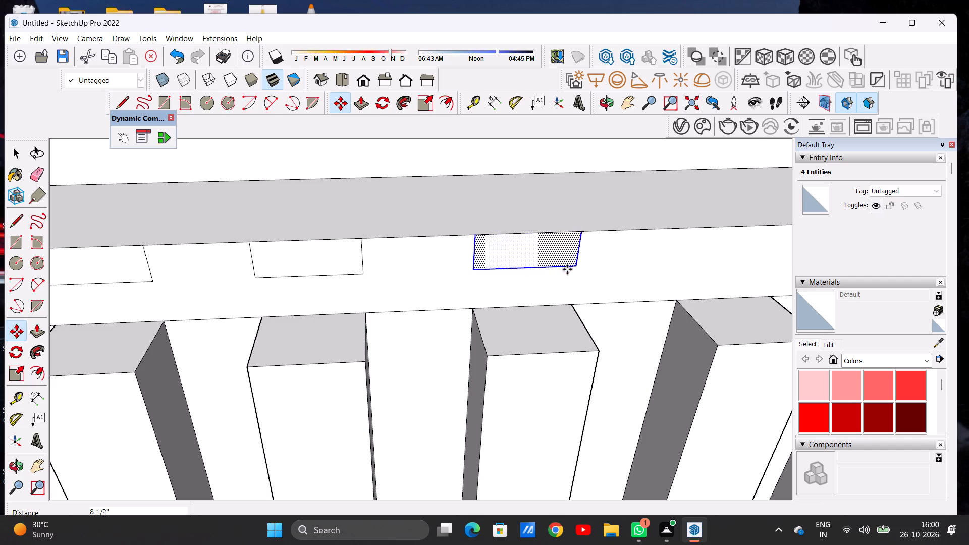
Copy the third rectangle about 8 7/16" further toward the balcony, above the fourth strip.
{"action": "scroll", "coordinate": [395, 274], "scroll_direction": "down", "scroll_amount": 5}
{"action": "scroll", "coordinate": [391, 279], "scroll_direction": "up", "scroll_amount": 1}
{"action": "scroll", "coordinate": [391, 279], "scroll_direction": "down", "scroll_amount": 7}
{"action": "scroll", "coordinate": [459, 274], "scroll_direction": "up", "scroll_amount": 5}
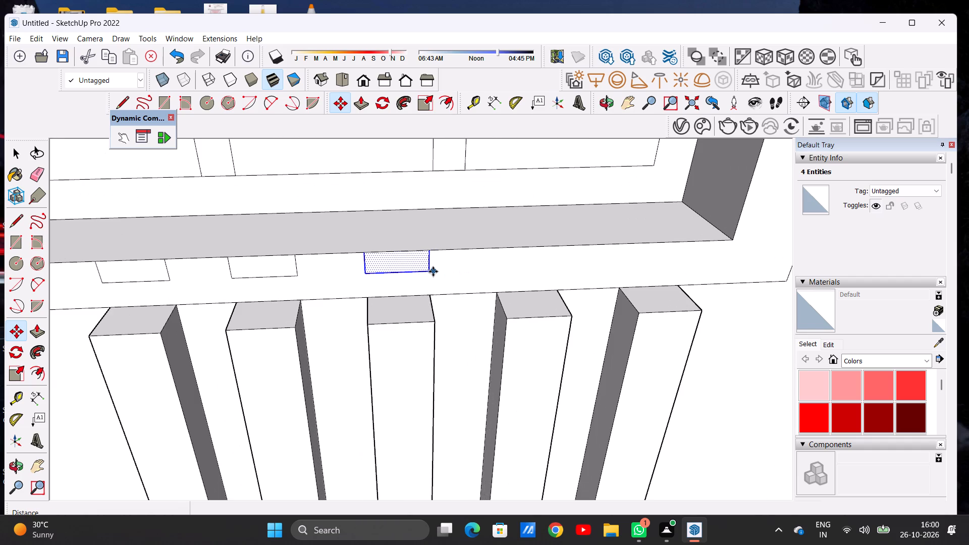
{"action": "left_click", "coordinate": [427, 272]}
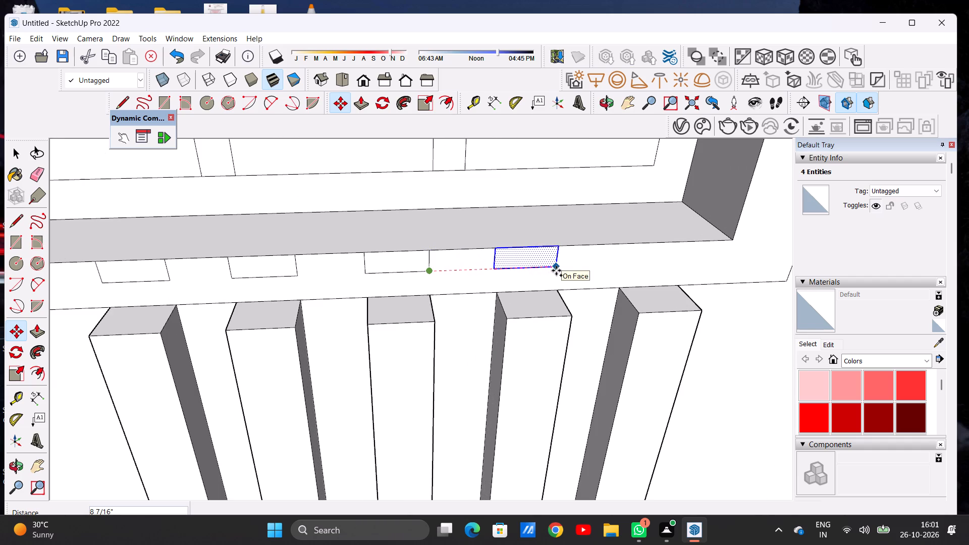
{"action": "left_click", "coordinate": [556, 270]}
Shift the fourth rectangle slightly toward the balcony along the window's lower edge.
{"action": "middle_click_drag", "start_coordinate": [614, 279], "coordinate": [534, 252]}
{"action": "scroll", "coordinate": [531, 262], "scroll_direction": "down", "scroll_amount": 5}
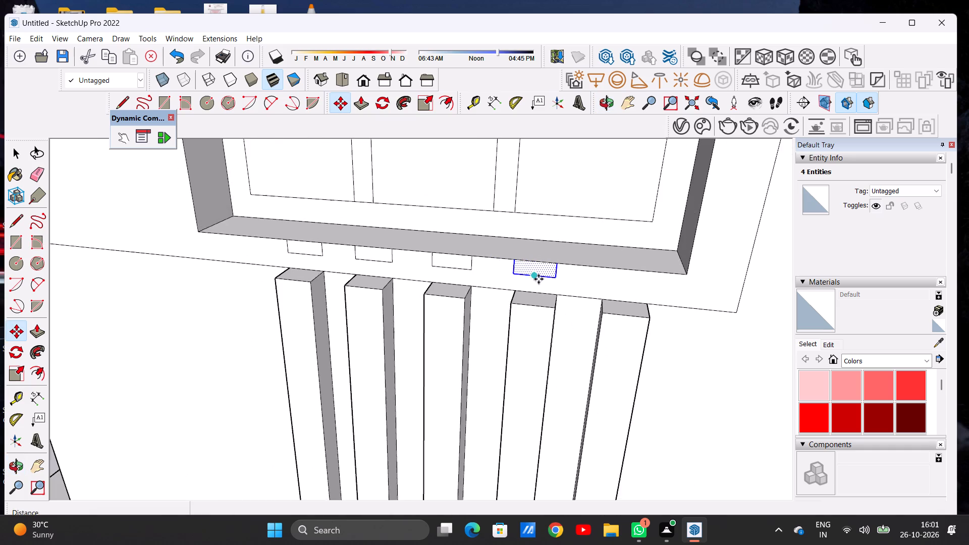
{"action": "middle_click_drag", "start_coordinate": [543, 298], "coordinate": [578, 217]}
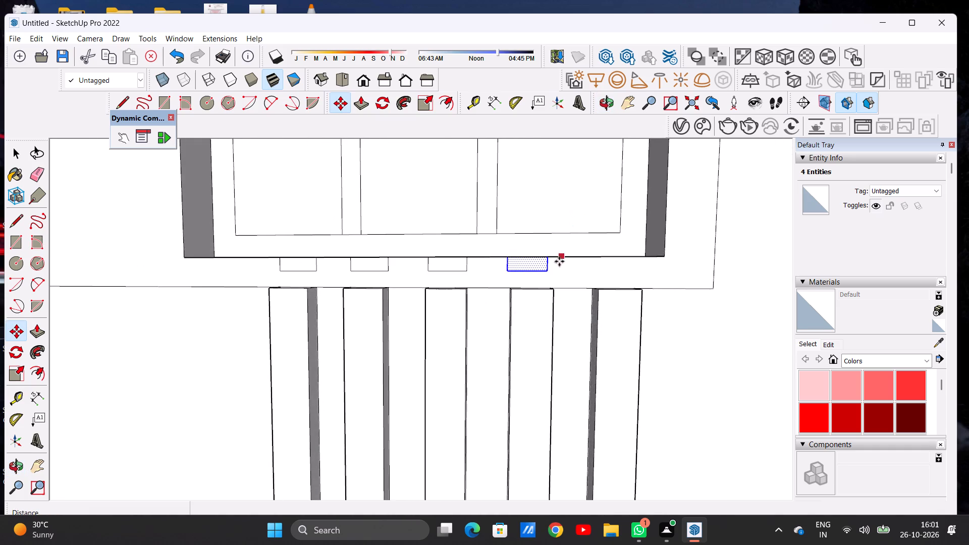
{"action": "scroll", "coordinate": [552, 268], "scroll_direction": "up", "scroll_amount": 6}
{"action": "left_click", "coordinate": [545, 273]}
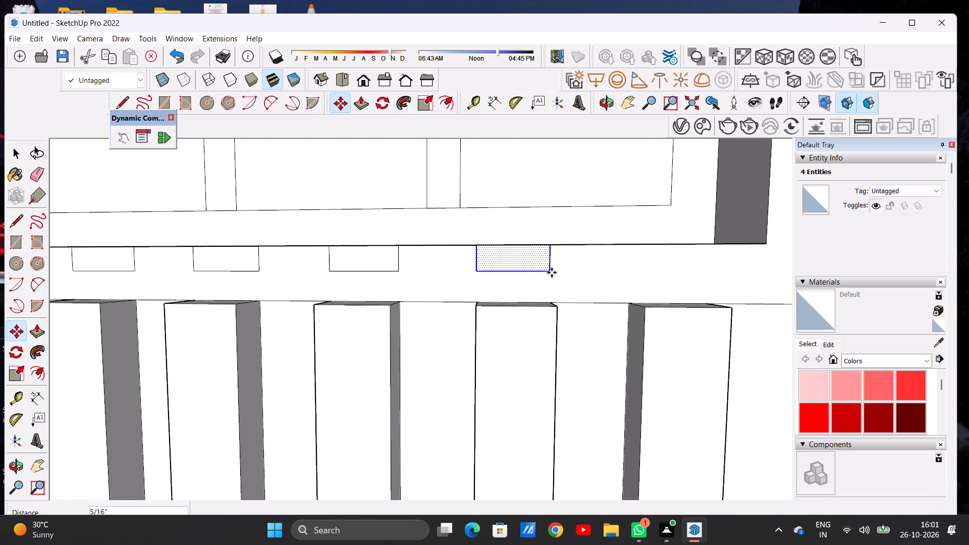
{"action": "left_click", "coordinate": [555, 271]}
Copy the fourth rectangle about 8 5/8" further toward the balcony, above the fifth strip.
{"action": "left_click", "coordinate": [555, 271]}
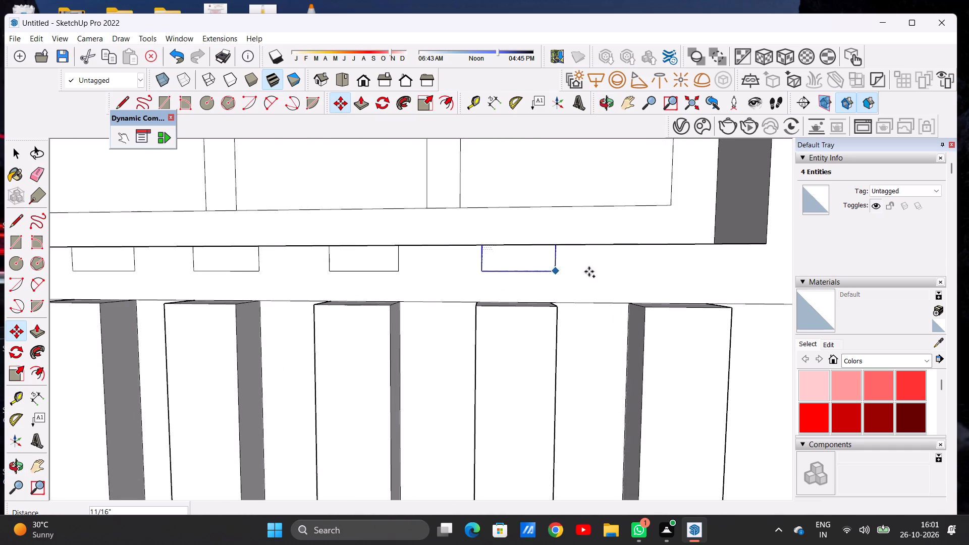
{"action": "left_click", "coordinate": [715, 271]}
{"action": "key", "text": "space"}
Examine the spacing of the small rectangles under the window against the five strips below.
{"action": "scroll", "coordinate": [490, 304], "scroll_direction": "down", "scroll_amount": 4}
{"action": "scroll", "coordinate": [490, 304], "scroll_direction": "up", "scroll_amount": 1}
{"action": "scroll", "coordinate": [485, 304], "scroll_direction": "down", "scroll_amount": 2}
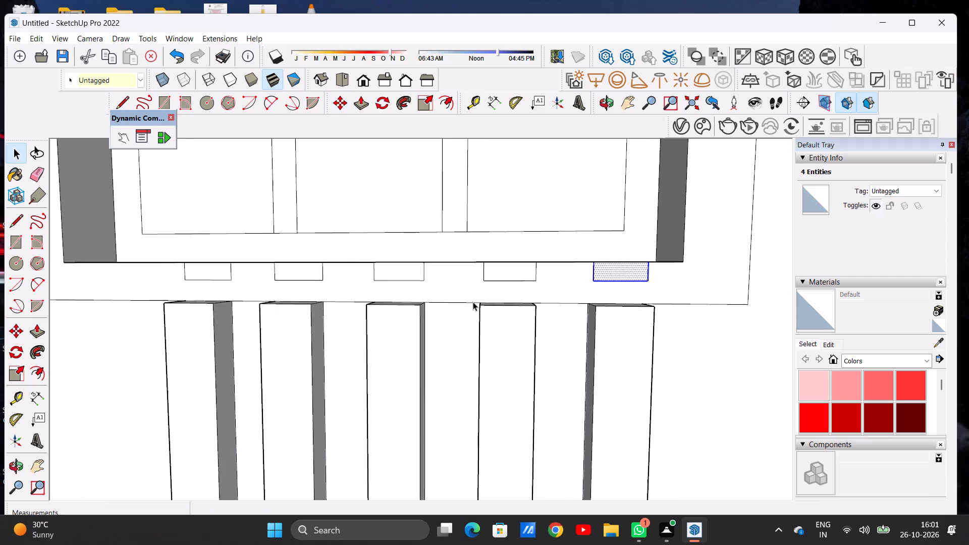
{"action": "scroll", "coordinate": [473, 302], "scroll_direction": "down", "scroll_amount": 1}
{"action": "scroll", "coordinate": [417, 289], "scroll_direction": "up", "scroll_amount": 1}
{"action": "scroll", "coordinate": [414, 287], "scroll_direction": "down", "scroll_amount": 8}
{"action": "scroll", "coordinate": [464, 287], "scroll_direction": "up", "scroll_amount": 1}
{"action": "scroll", "coordinate": [464, 287], "scroll_direction": "down", "scroll_amount": 1}
{"action": "scroll", "coordinate": [464, 287], "scroll_direction": "up", "scroll_amount": 4}
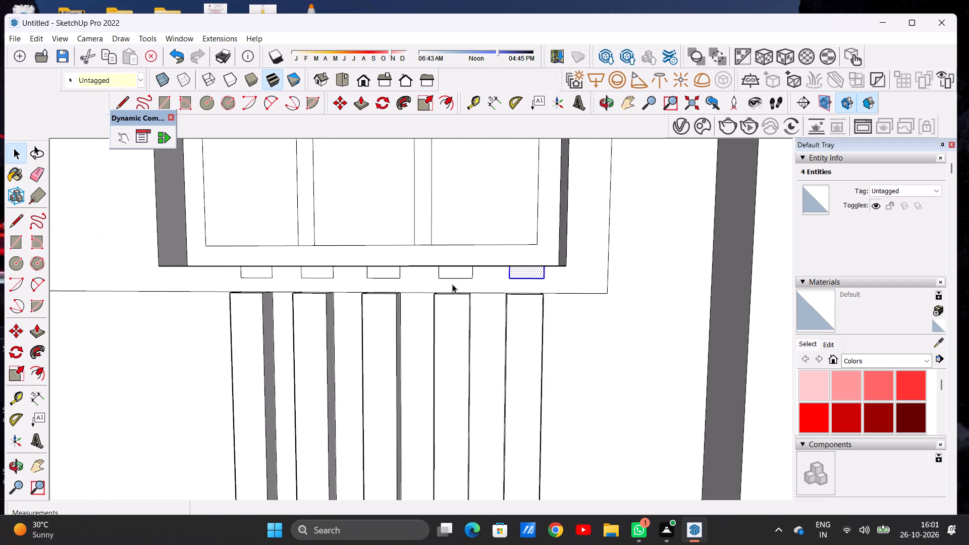
{"action": "scroll", "coordinate": [449, 285], "scroll_direction": "down", "scroll_amount": 2}
{"action": "scroll", "coordinate": [499, 282], "scroll_direction": "up", "scroll_amount": 5}
{"action": "scroll", "coordinate": [515, 277], "scroll_direction": "down", "scroll_amount": 11}
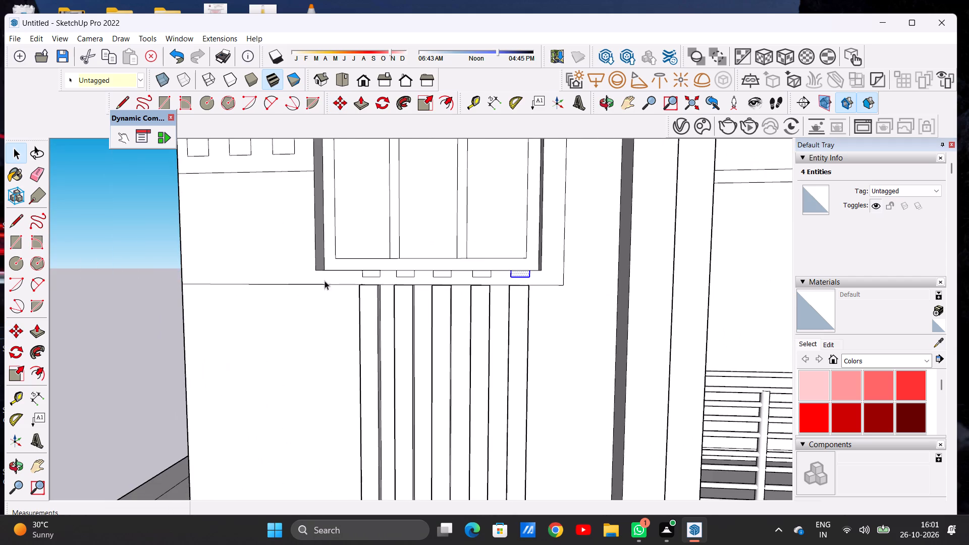
Extrude the small rectangle nearest the wall's outer edge outward 3 3/8" to match the strip's depth.
{"action": "left_click", "coordinate": [184, 295]}
{"action": "middle_click_drag", "start_coordinate": [382, 296], "coordinate": [521, 343]}
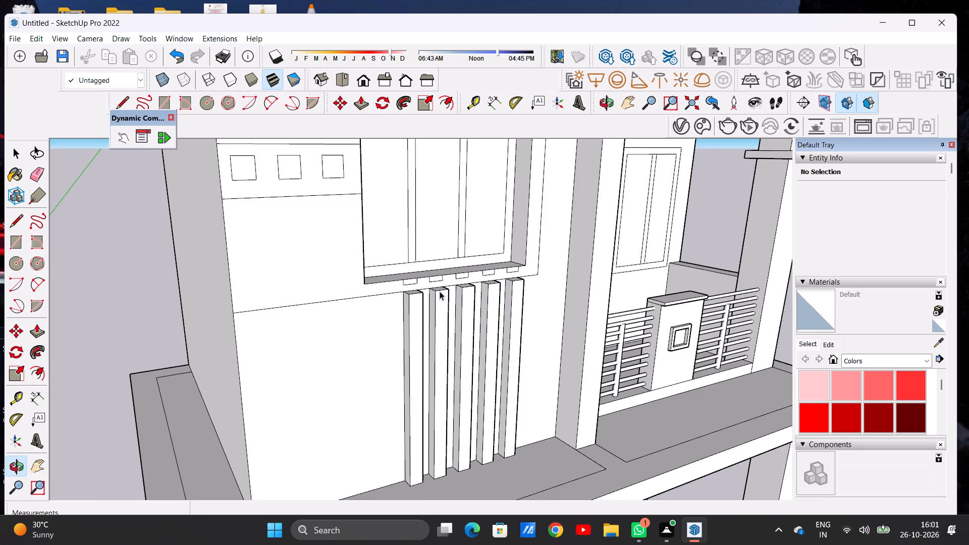
{"action": "scroll", "coordinate": [423, 285], "scroll_direction": "up", "scroll_amount": 10}
{"action": "key", "text": "p"}
{"action": "scroll", "coordinate": [402, 279], "scroll_direction": "up", "scroll_amount": 4}
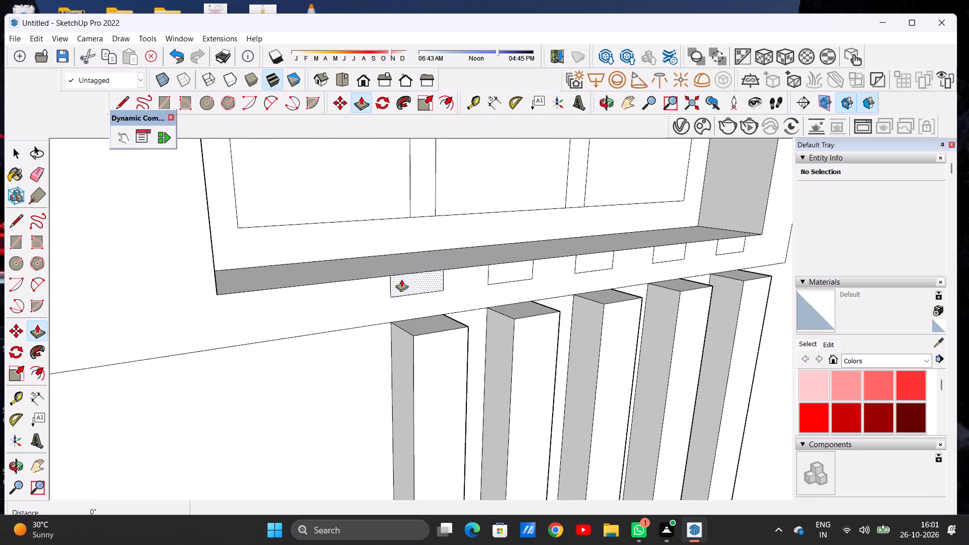
{"action": "left_click", "coordinate": [401, 279]}
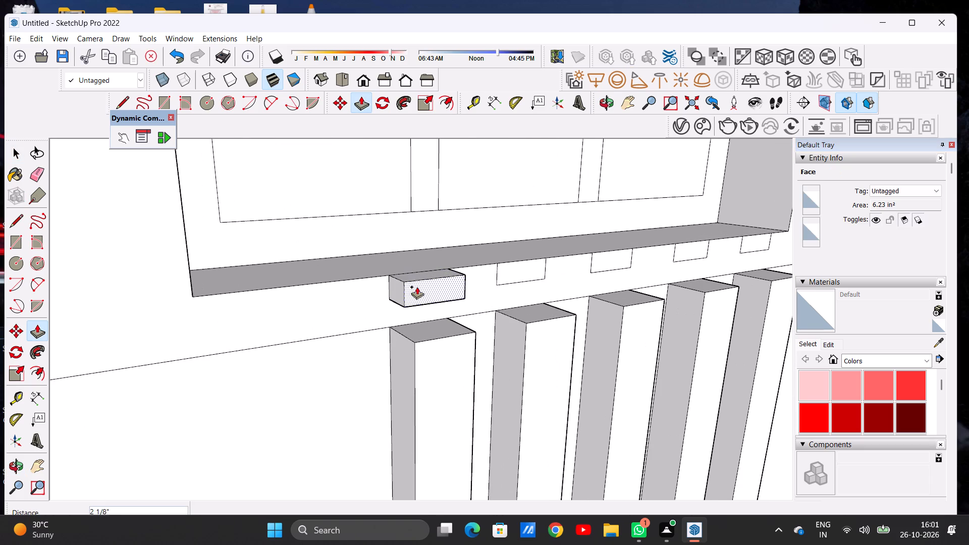
{"action": "left_click", "coordinate": [413, 345]}
Extrude the second and third small rectangles from the wall's outer edge outward 3 3/8" to match the strips' depth.
{"action": "scroll", "coordinate": [517, 268], "scroll_direction": "up", "scroll_amount": 4}
{"action": "left_click", "coordinate": [514, 268]}
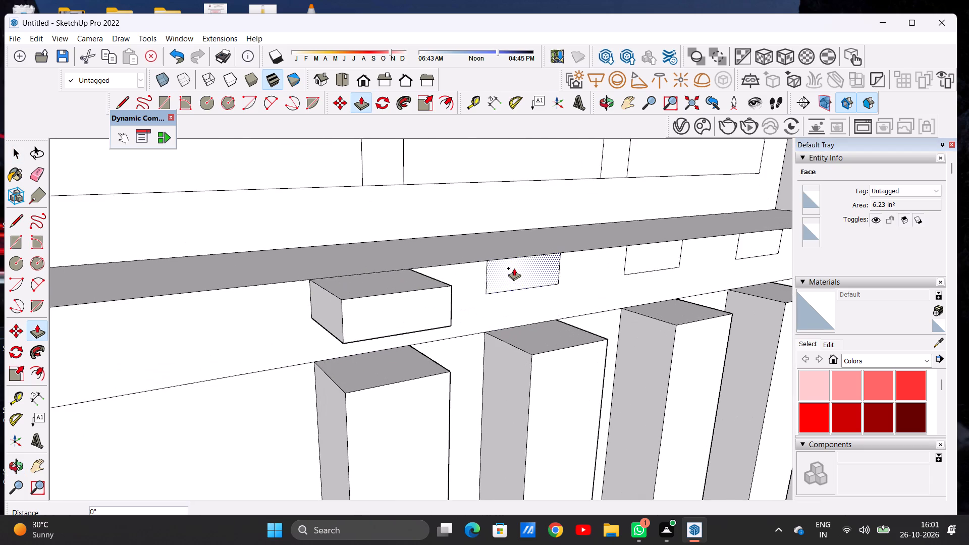
{"action": "left_click", "coordinate": [535, 354]}
{"action": "scroll", "coordinate": [460, 305], "scroll_direction": "down", "scroll_amount": 7}
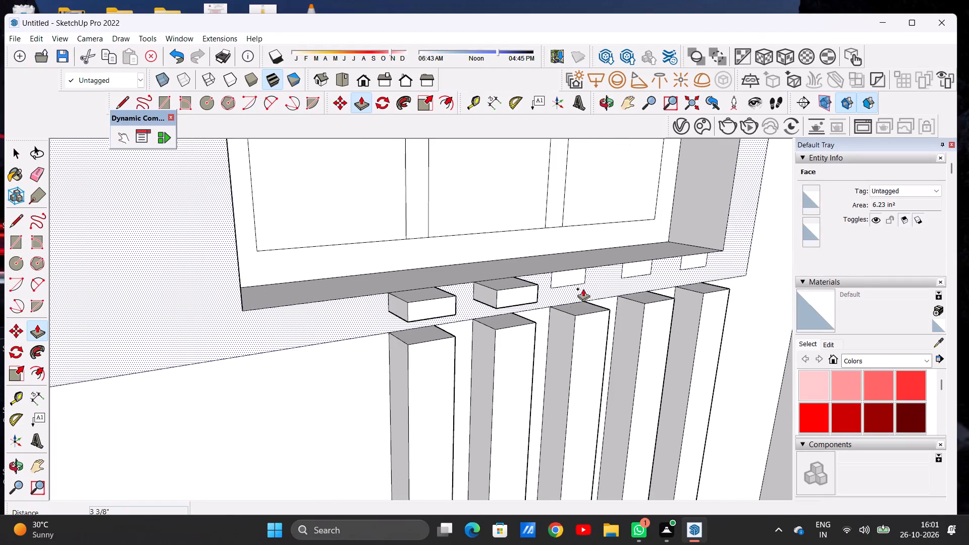
{"action": "scroll", "coordinate": [571, 276], "scroll_direction": "up", "scroll_amount": 5}
{"action": "left_click", "coordinate": [559, 279]}
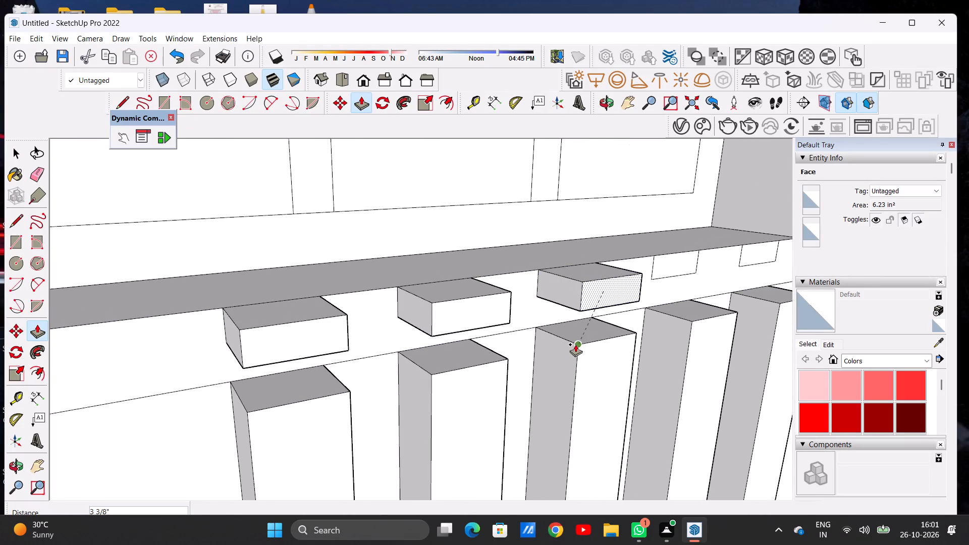
{"action": "left_click", "coordinate": [575, 344]}
Extrude the fourth and fifth small rectangles, nearest the balcony, outward to the front corners of the strips below them.
{"action": "scroll", "coordinate": [423, 300], "scroll_direction": "down", "scroll_amount": 6}
{"action": "scroll", "coordinate": [593, 274], "scroll_direction": "up", "scroll_amount": 10}
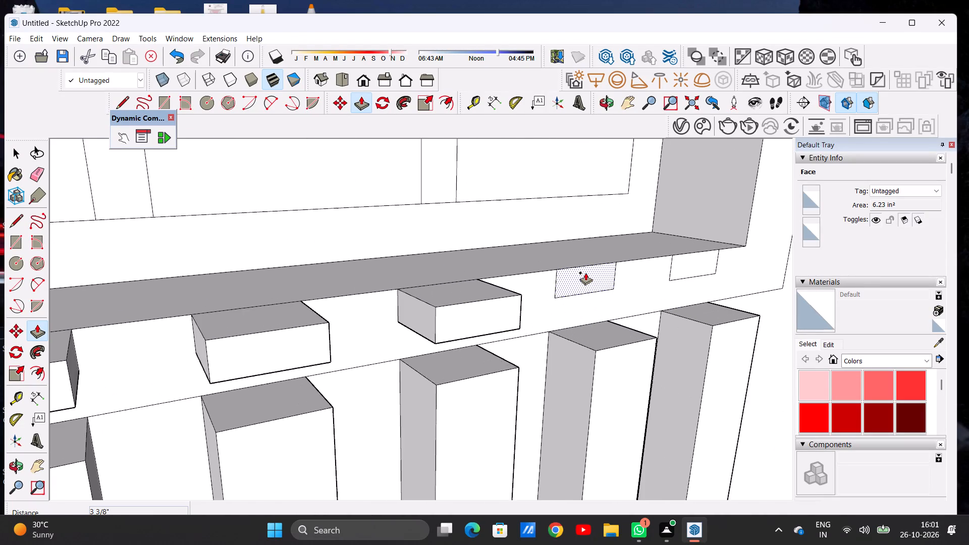
{"action": "left_click", "coordinate": [585, 272]}
{"action": "left_click", "coordinate": [601, 359]}
{"action": "scroll", "coordinate": [560, 333], "scroll_direction": "down", "scroll_amount": 11}
{"action": "scroll", "coordinate": [614, 299], "scroll_direction": "up", "scroll_amount": 13}
{"action": "left_click", "coordinate": [616, 317]}
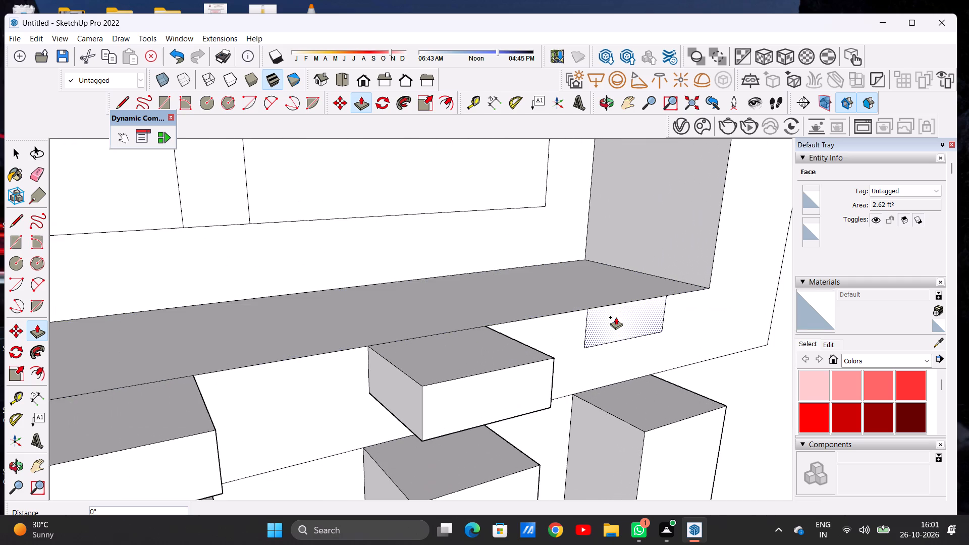
{"action": "left_click", "coordinate": [645, 432]}
{"action": "key", "text": "space"}
Draw a line about 4 1/8" long across the underside of the outermost block, parallel to its front edge.
{"action": "scroll", "coordinate": [611, 401], "scroll_direction": "down", "scroll_amount": 6}
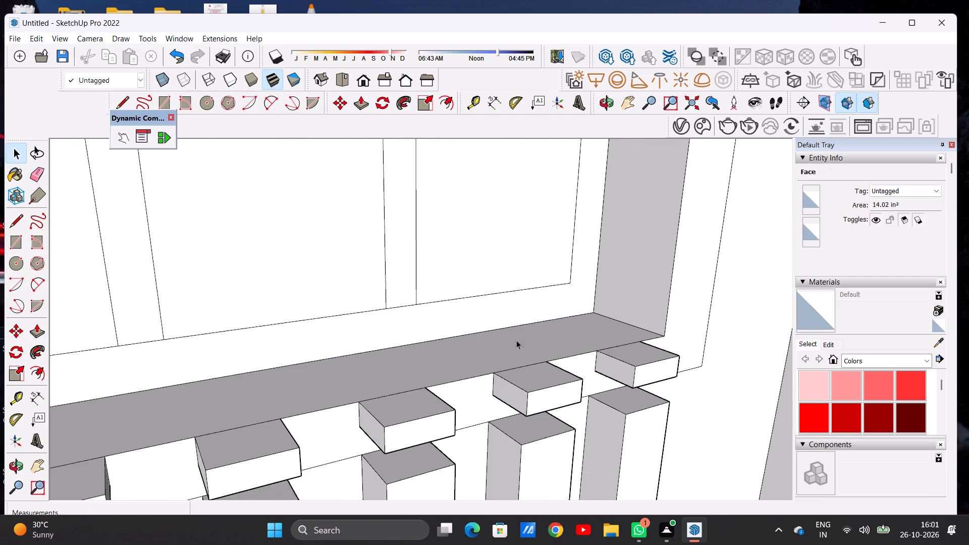
{"action": "scroll", "coordinate": [516, 340], "scroll_direction": "down", "scroll_amount": 16}
{"action": "middle_click_drag", "start_coordinate": [457, 324], "coordinate": [365, 251]}
{"action": "scroll", "coordinate": [378, 270], "scroll_direction": "up", "scroll_amount": 1}
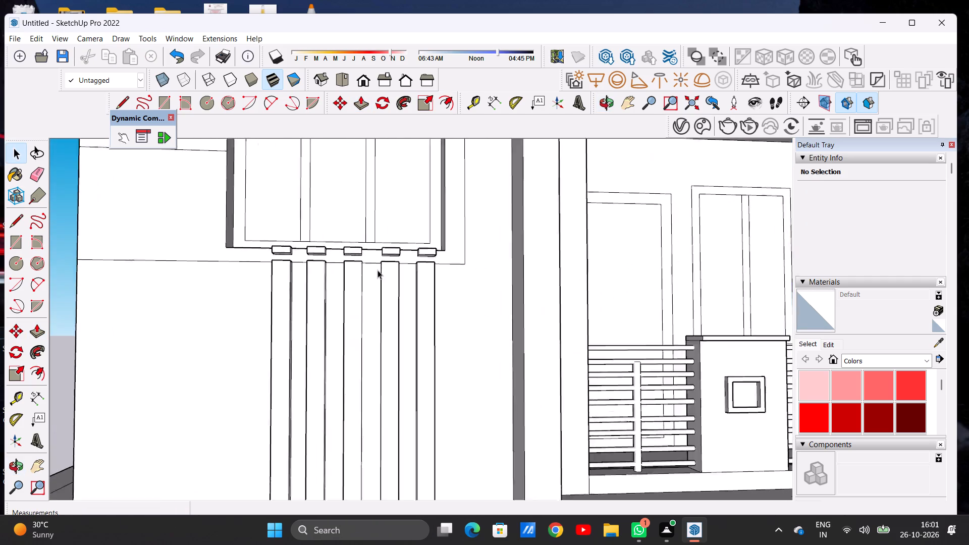
{"action": "scroll", "coordinate": [378, 270], "scroll_direction": "up", "scroll_amount": 2}
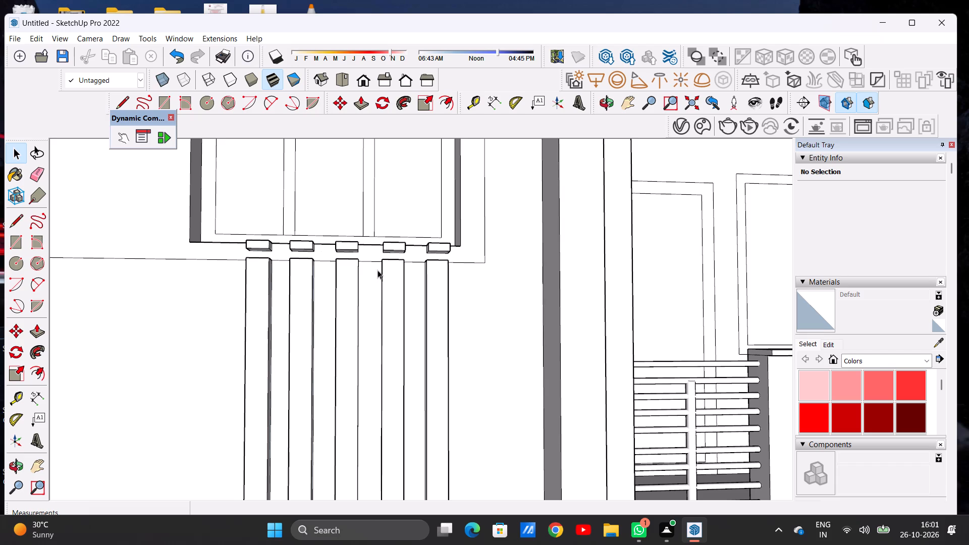
{"action": "scroll", "coordinate": [368, 256], "scroll_direction": "down", "scroll_amount": 5}
{"action": "scroll", "coordinate": [301, 264], "scroll_direction": "up", "scroll_amount": 8}
{"action": "scroll", "coordinate": [299, 249], "scroll_direction": "down", "scroll_amount": 1}
{"action": "scroll", "coordinate": [298, 248], "scroll_direction": "up", "scroll_amount": 3}
{"action": "middle_click_drag", "start_coordinate": [301, 266], "coordinate": [283, 234]}
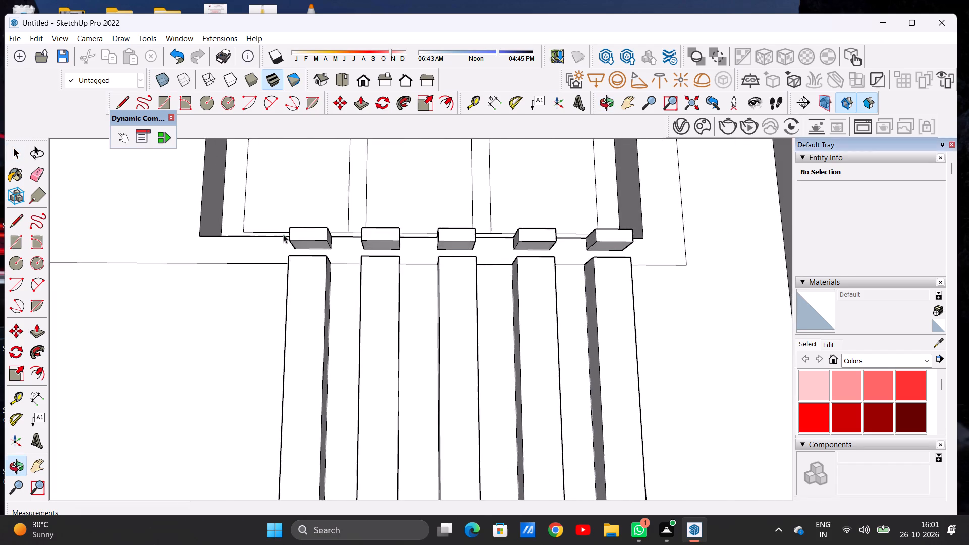
{"action": "scroll", "coordinate": [312, 240], "scroll_direction": "up", "scroll_amount": 15}
{"action": "middle_click_drag", "start_coordinate": [292, 252], "coordinate": [292, 208]}
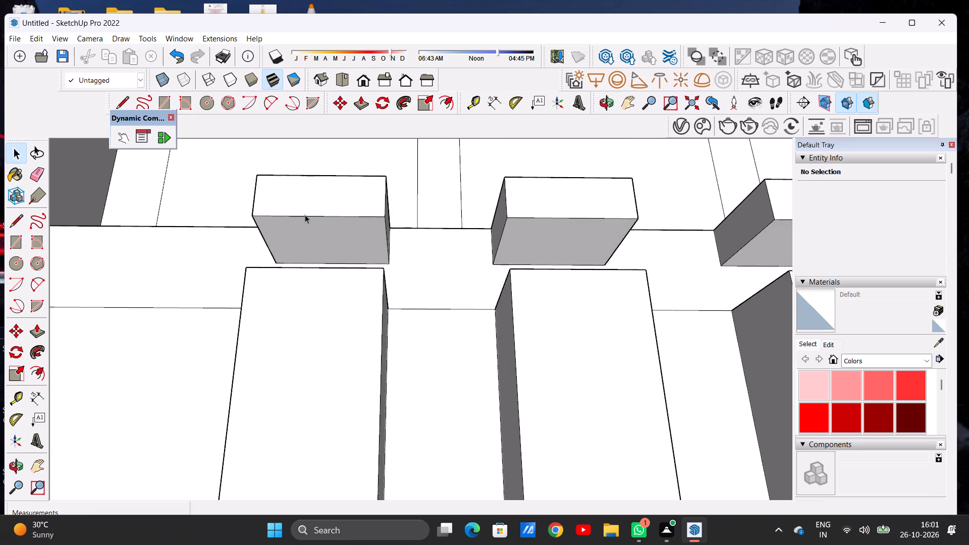
{"action": "scroll", "coordinate": [316, 220], "scroll_direction": "up", "scroll_amount": 5}
{"action": "key", "text": "l"}
{"action": "scroll", "coordinate": [318, 211], "scroll_direction": "up", "scroll_amount": 1}
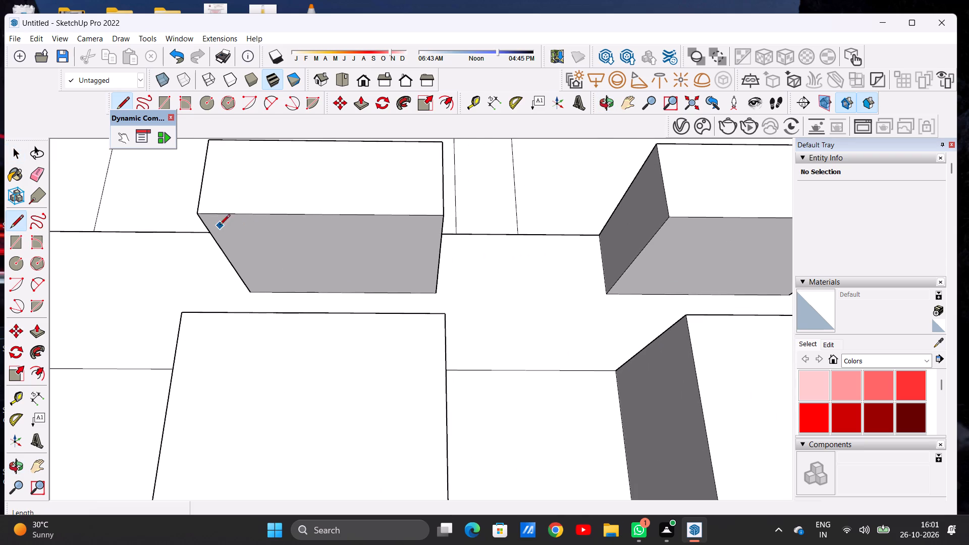
{"action": "left_click", "coordinate": [206, 235]}
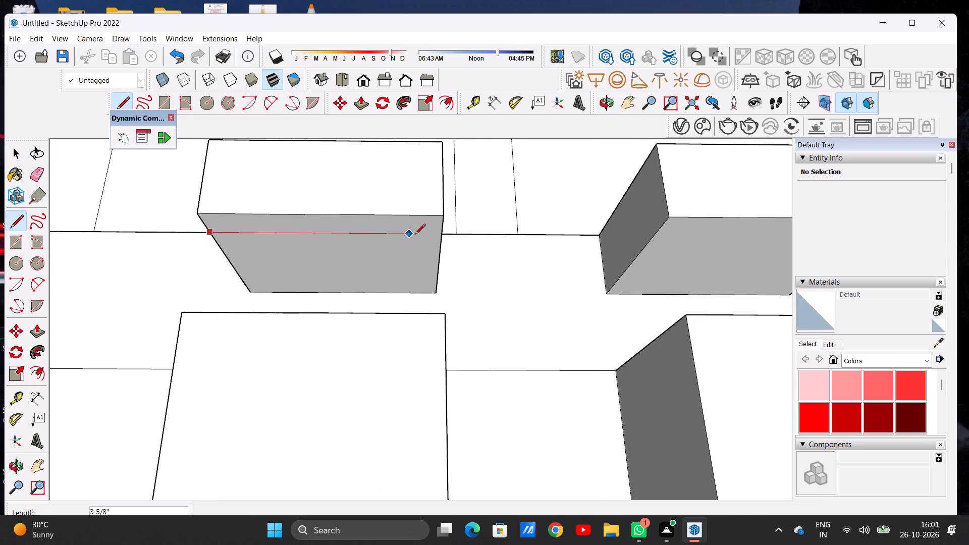
{"action": "left_click", "coordinate": [441, 233]}
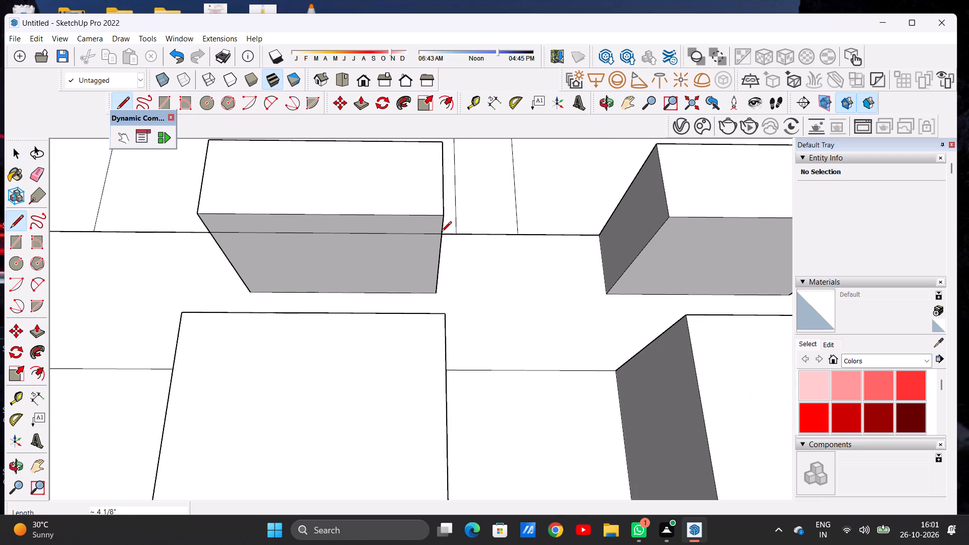
Push/Pull the front section of the outermost block's underside down about 1 13/16" to the top of the strip below.
{"action": "key", "text": "p"}
{"action": "left_click", "coordinate": [420, 222]}
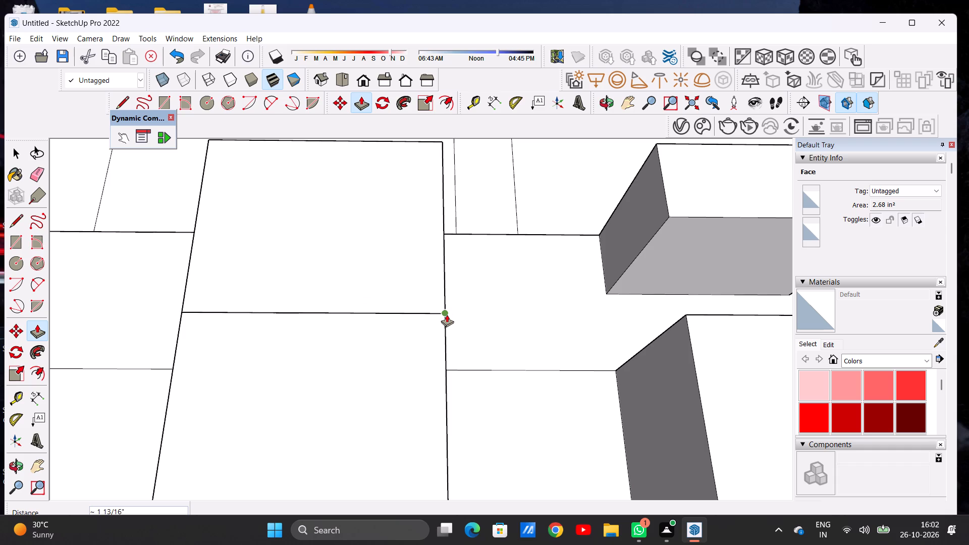
{"action": "left_click", "coordinate": [446, 314]}
{"action": "key", "text": "space"}
Erase the seam line on the front face between the outermost block and the first strip.
{"action": "scroll", "coordinate": [445, 248], "scroll_direction": "down", "scroll_amount": 7}
{"action": "middle_click_drag", "start_coordinate": [426, 238], "coordinate": [434, 351]}
{"action": "scroll", "coordinate": [445, 241], "scroll_direction": "down", "scroll_amount": 7}
{"action": "middle_click_drag", "start_coordinate": [346, 291], "coordinate": [495, 301]}
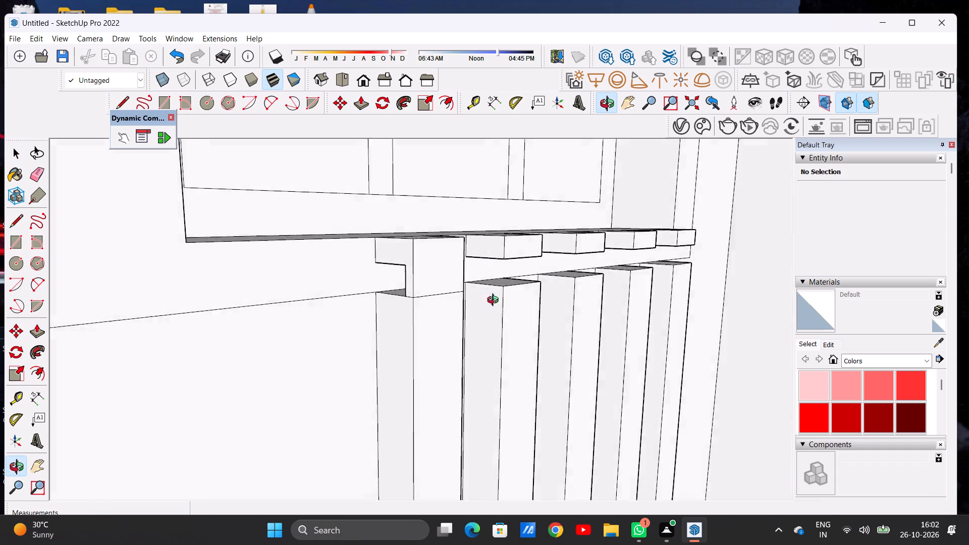
{"action": "middle_click_drag", "start_coordinate": [495, 301], "coordinate": [415, 308]}
{"action": "scroll", "coordinate": [414, 308], "scroll_direction": "up", "scroll_amount": 6}
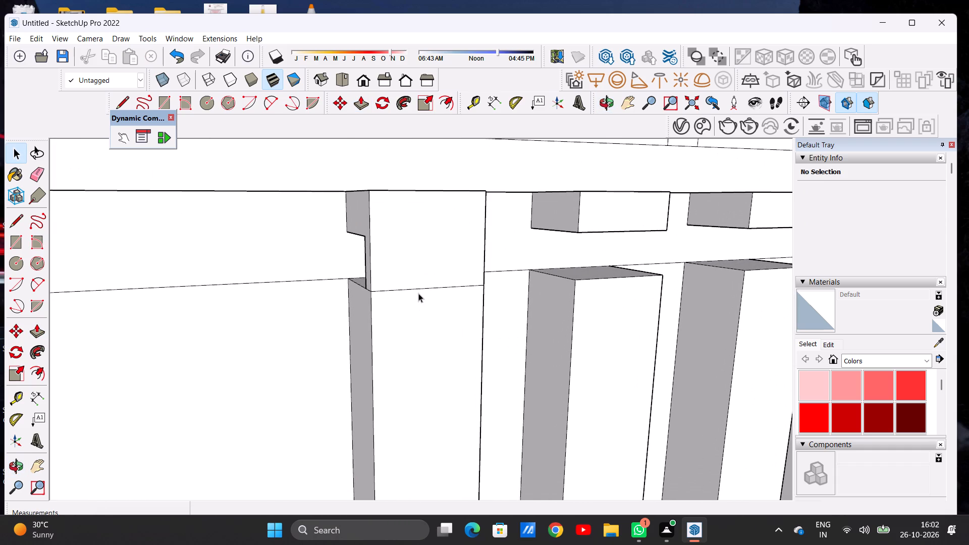
{"action": "key", "text": "e"}
{"action": "left_click_drag", "start_coordinate": [424, 279], "coordinate": [427, 296]}
Examine the joined outermost block and strip from the side and front against the rest of the facade.
{"action": "scroll", "coordinate": [409, 289], "scroll_direction": "down", "scroll_amount": 6}
{"action": "middle_click_drag", "start_coordinate": [359, 301], "coordinate": [562, 296]}
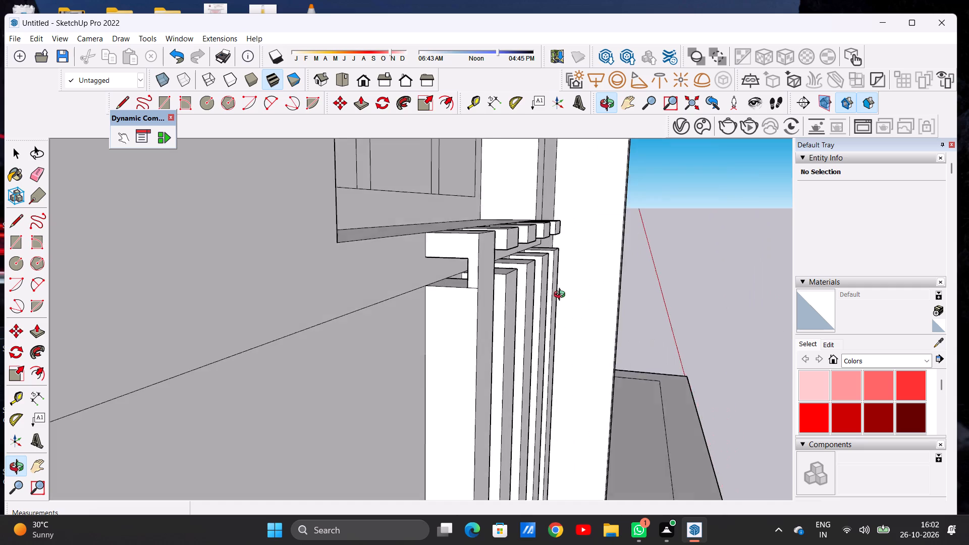
{"action": "middle_click_drag", "start_coordinate": [562, 296], "coordinate": [242, 280]}
{"action": "scroll", "coordinate": [373, 276], "scroll_direction": "down", "scroll_amount": 5}
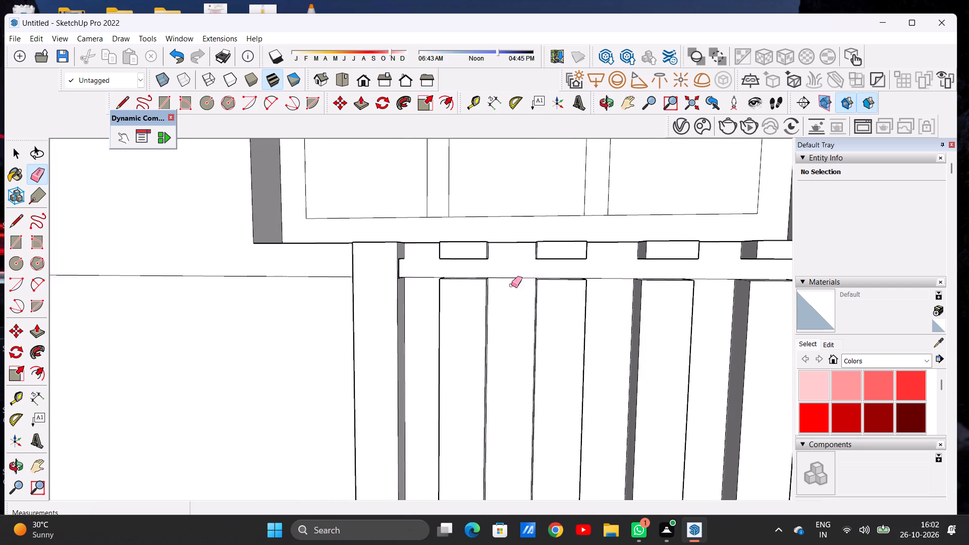
{"action": "key", "text": "space"}
{"action": "scroll", "coordinate": [457, 237], "scroll_direction": "down", "scroll_amount": 6}
{"action": "middle_click_drag", "start_coordinate": [448, 261], "coordinate": [456, 248]}
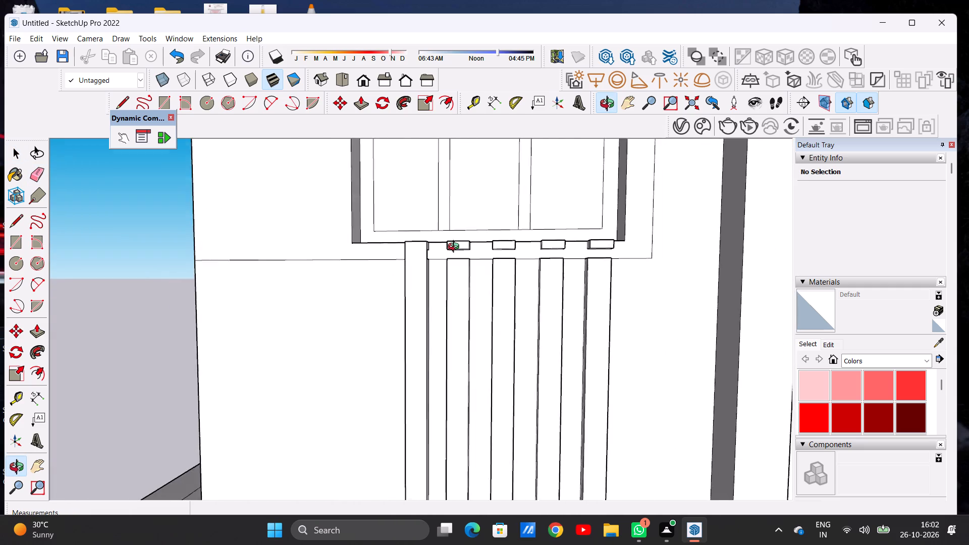
{"action": "middle_click_drag", "start_coordinate": [456, 248], "coordinate": [617, 259]}
{"action": "middle_click_drag", "start_coordinate": [596, 262], "coordinate": [494, 264]}
{"action": "scroll", "coordinate": [495, 262], "scroll_direction": "down", "scroll_amount": 6}
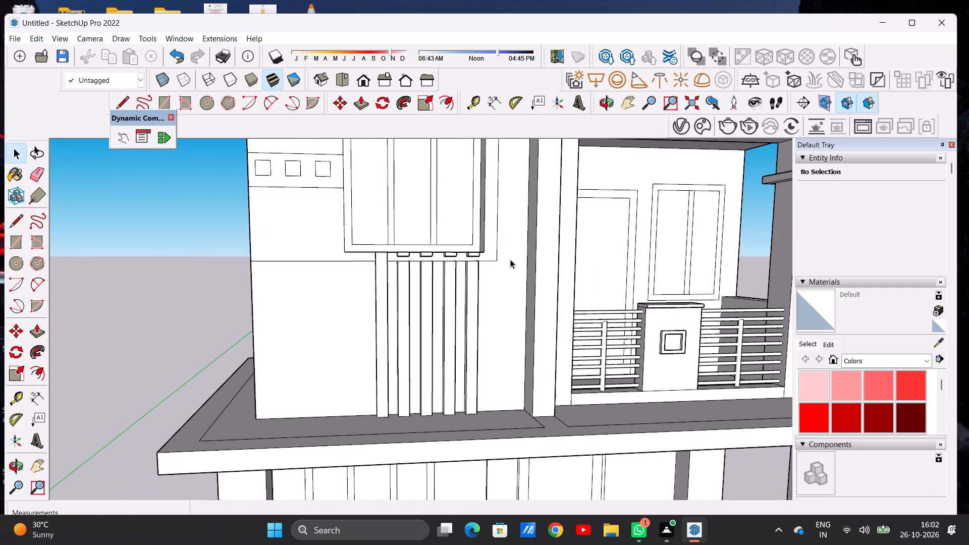
Draw a line across the underside of the second block, parallel to and close to its front edge.
{"action": "scroll", "coordinate": [402, 258], "scroll_direction": "up", "scroll_amount": 5}
{"action": "scroll", "coordinate": [376, 255], "scroll_direction": "down", "scroll_amount": 1}
{"action": "scroll", "coordinate": [406, 251], "scroll_direction": "up", "scroll_amount": 1}
{"action": "scroll", "coordinate": [406, 251], "scroll_direction": "down", "scroll_amount": 1}
{"action": "scroll", "coordinate": [406, 251], "scroll_direction": "up", "scroll_amount": 15}
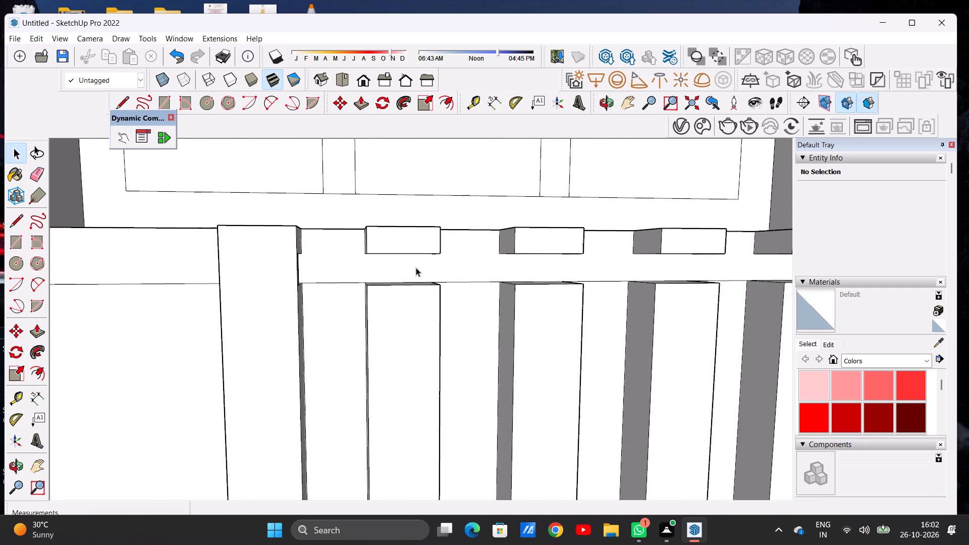
{"action": "scroll", "coordinate": [393, 269], "scroll_direction": "up", "scroll_amount": 4}
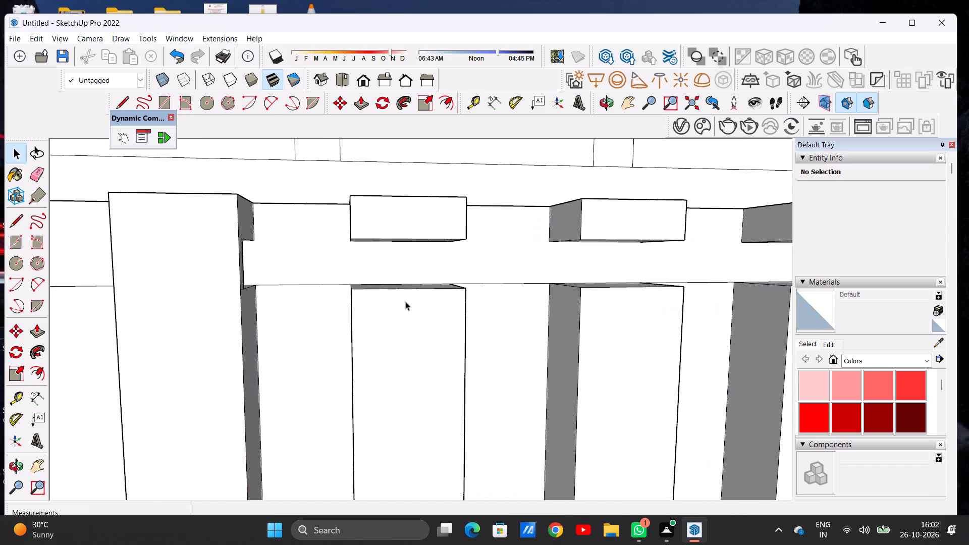
{"action": "middle_click_drag", "start_coordinate": [433, 300], "coordinate": [423, 204]}
{"action": "scroll", "coordinate": [432, 226], "scroll_direction": "up", "scroll_amount": 5}
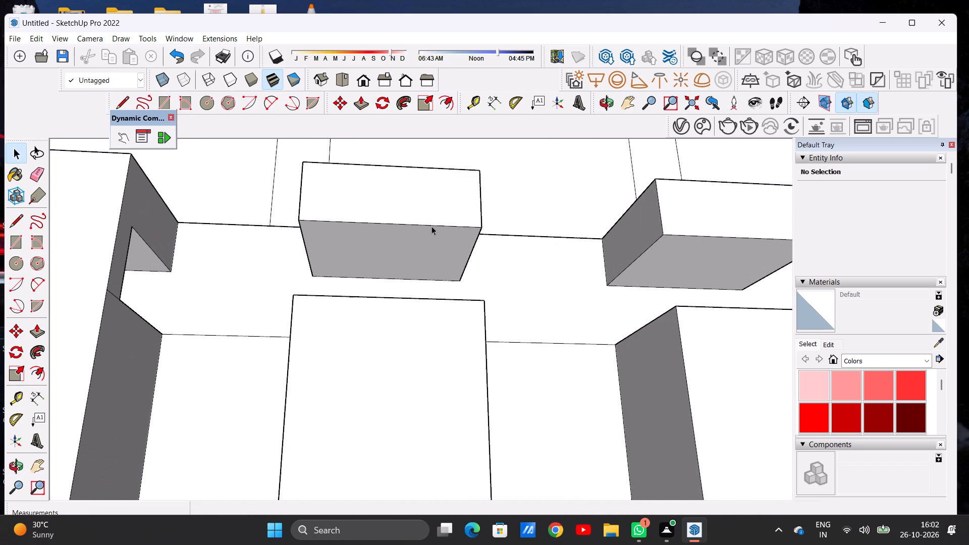
{"action": "key", "text": "l"}
{"action": "scroll", "coordinate": [422, 232], "scroll_direction": "up", "scroll_amount": 3}
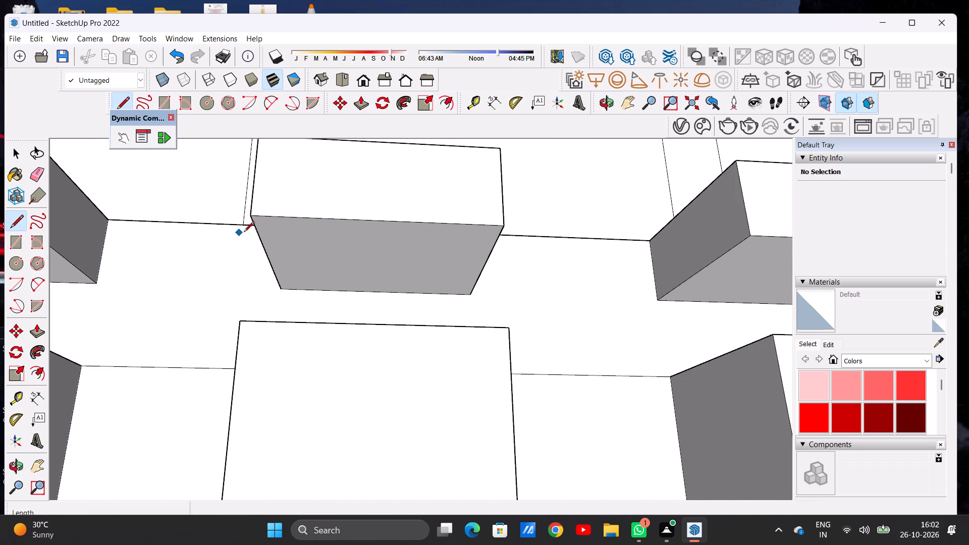
{"action": "left_click", "coordinate": [258, 240]}
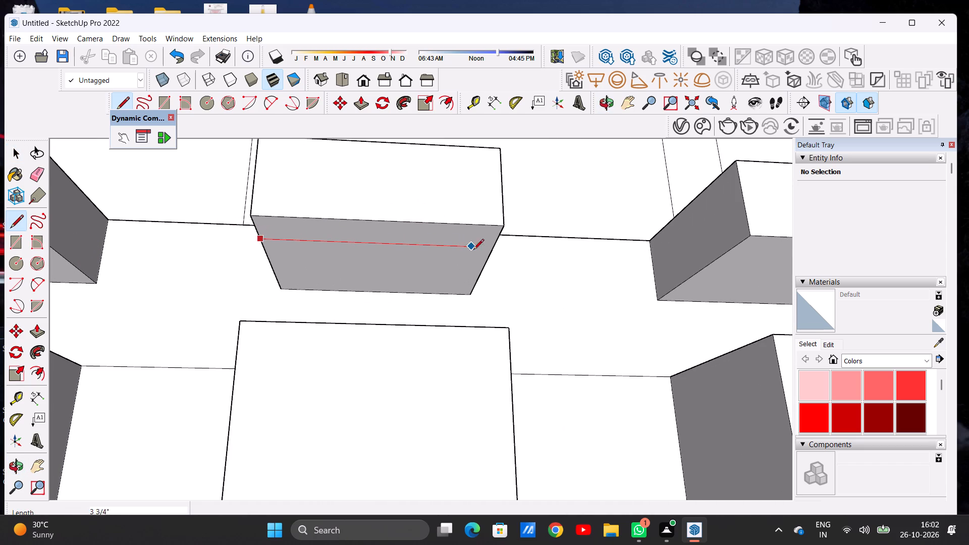
{"action": "left_click", "coordinate": [491, 251]}
Draw a line across the underside of the third block, parallel to and close to its front edge.
{"action": "scroll", "coordinate": [294, 263], "scroll_direction": "down", "scroll_amount": 13}
{"action": "scroll", "coordinate": [460, 267], "scroll_direction": "up", "scroll_amount": 3}
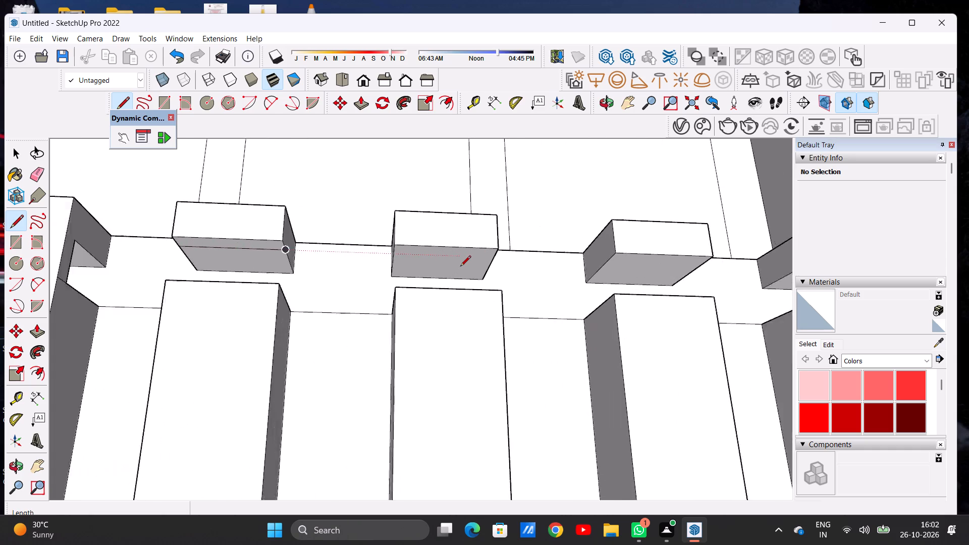
{"action": "scroll", "coordinate": [460, 267], "scroll_direction": "up", "scroll_amount": 3}
{"action": "scroll", "coordinate": [461, 267], "scroll_direction": "down", "scroll_amount": 1}
{"action": "scroll", "coordinate": [461, 267], "scroll_direction": "up", "scroll_amount": 4}
{"action": "left_click", "coordinate": [342, 244]}
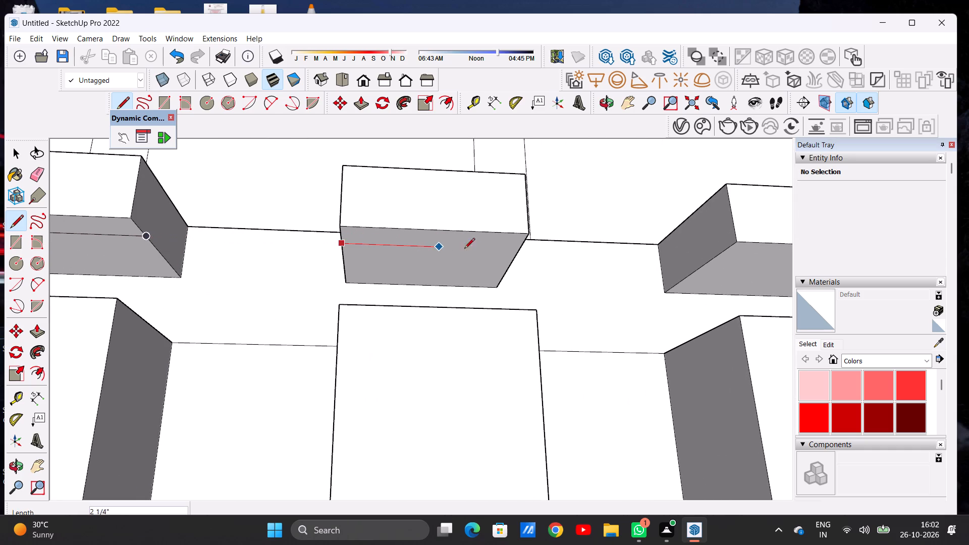
{"action": "left_click", "coordinate": [515, 252]}
Draw a line about 4 1/8" long across the underside of the fourth block, parallel to its front edge.
{"action": "scroll", "coordinate": [369, 272], "scroll_direction": "down", "scroll_amount": 6}
{"action": "scroll", "coordinate": [358, 276], "scroll_direction": "up", "scroll_amount": 1}
{"action": "scroll", "coordinate": [351, 269], "scroll_direction": "down", "scroll_amount": 5}
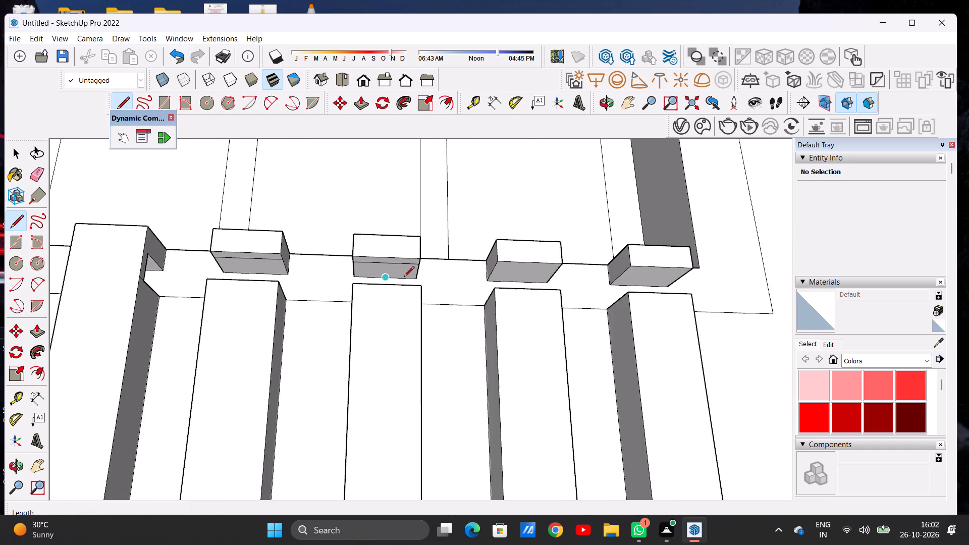
{"action": "scroll", "coordinate": [530, 271], "scroll_direction": "up", "scroll_amount": 12}
{"action": "scroll", "coordinate": [472, 260], "scroll_direction": "down", "scroll_amount": 1}
{"action": "scroll", "coordinate": [472, 260], "scroll_direction": "up", "scroll_amount": 2}
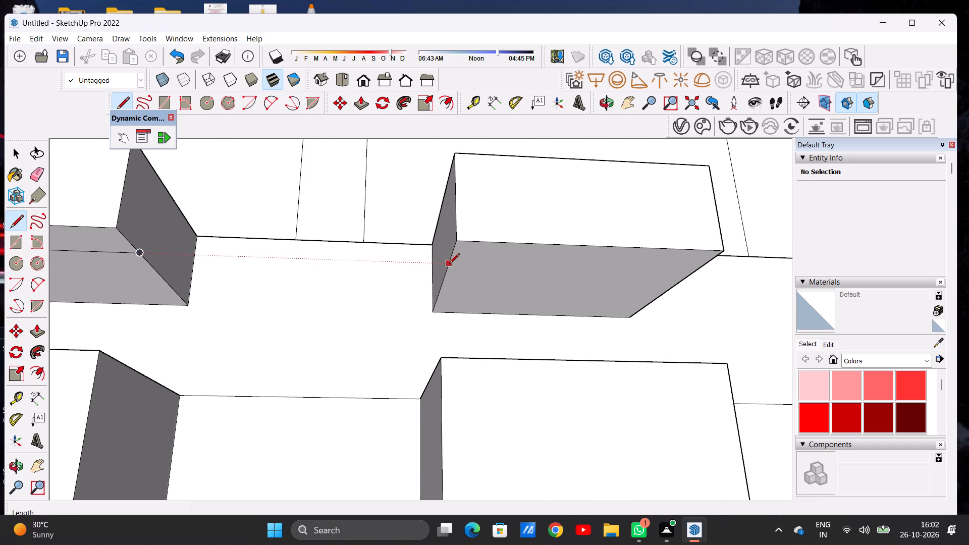
{"action": "left_click", "coordinate": [449, 264]}
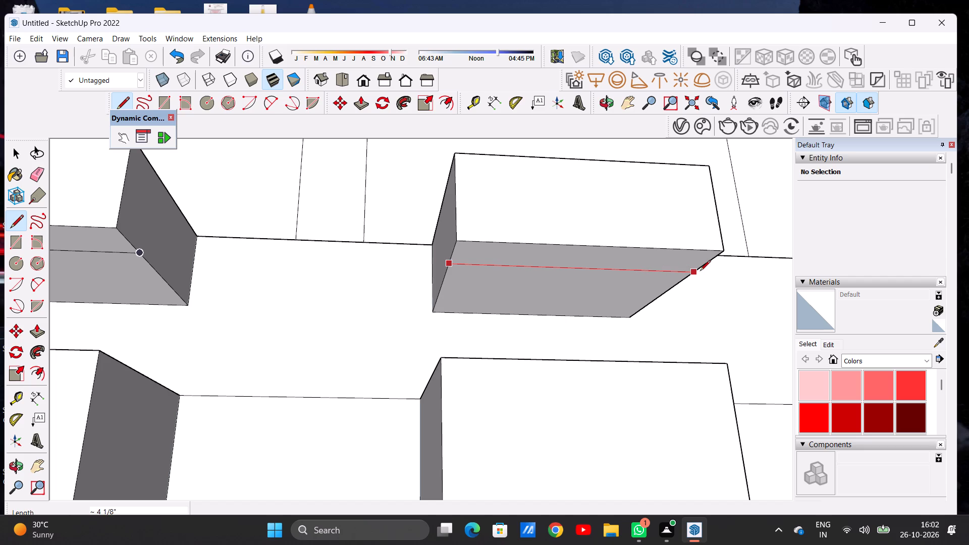
{"action": "left_click", "coordinate": [700, 271]}
Draw a line across the underside of the fifth block, nearest the balcony, parallel to and close to its front edge.
{"action": "scroll", "coordinate": [404, 303], "scroll_direction": "down", "scroll_amount": 16}
{"action": "scroll", "coordinate": [531, 296], "scroll_direction": "up", "scroll_amount": 4}
{"action": "scroll", "coordinate": [531, 296], "scroll_direction": "down", "scroll_amount": 1}
{"action": "scroll", "coordinate": [531, 296], "scroll_direction": "up", "scroll_amount": 8}
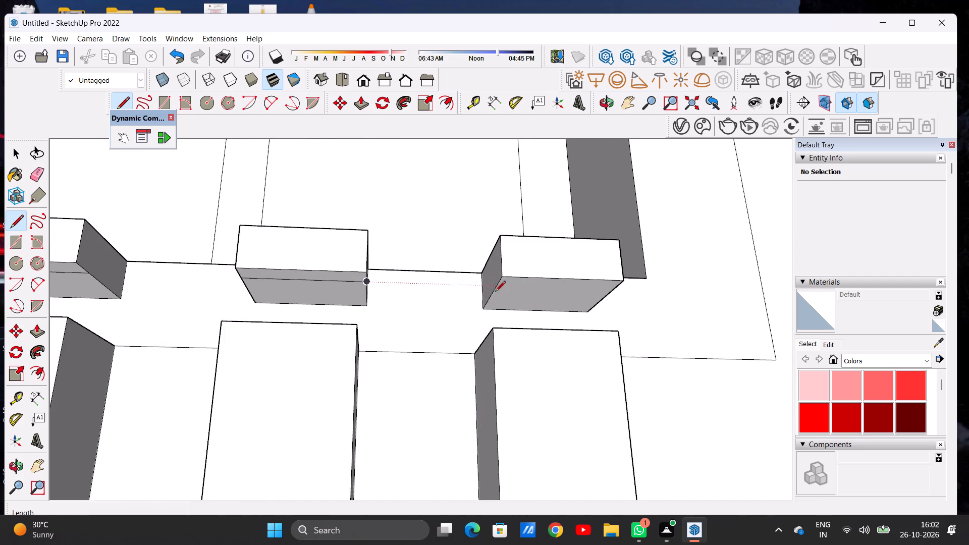
{"action": "scroll", "coordinate": [495, 292], "scroll_direction": "up", "scroll_amount": 10}
{"action": "left_click", "coordinate": [514, 282]}
{"action": "scroll", "coordinate": [510, 296], "scroll_direction": "down", "scroll_amount": 16}
{"action": "scroll", "coordinate": [574, 293], "scroll_direction": "up", "scroll_amount": 8}
{"action": "scroll", "coordinate": [576, 296], "scroll_direction": "down", "scroll_amount": 1}
{"action": "scroll", "coordinate": [577, 296], "scroll_direction": "up", "scroll_amount": 5}
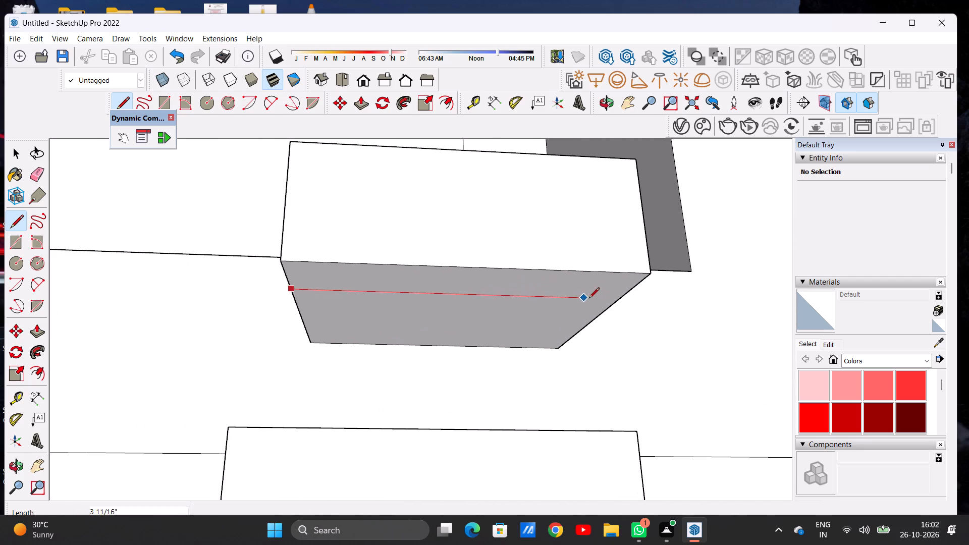
{"action": "left_click", "coordinate": [619, 301]}
{"action": "key", "text": "space"}
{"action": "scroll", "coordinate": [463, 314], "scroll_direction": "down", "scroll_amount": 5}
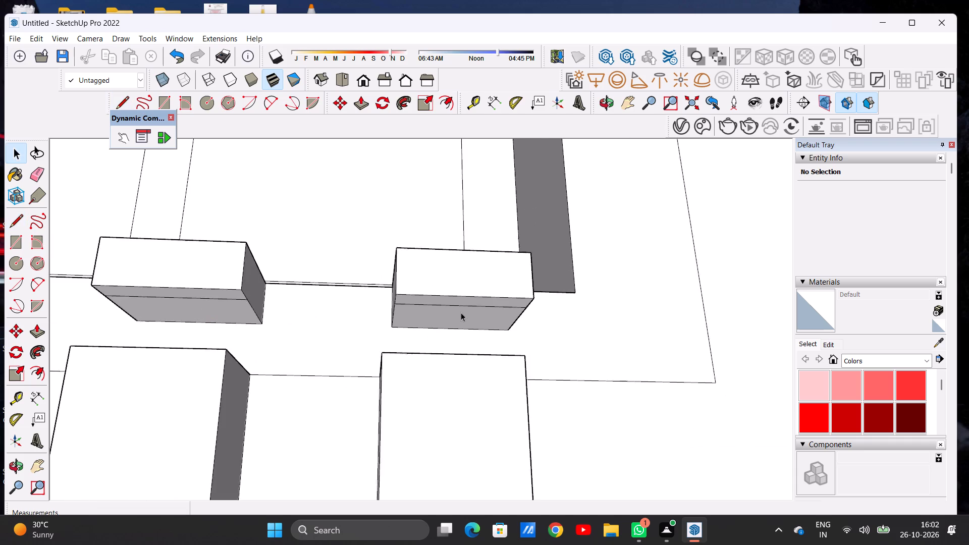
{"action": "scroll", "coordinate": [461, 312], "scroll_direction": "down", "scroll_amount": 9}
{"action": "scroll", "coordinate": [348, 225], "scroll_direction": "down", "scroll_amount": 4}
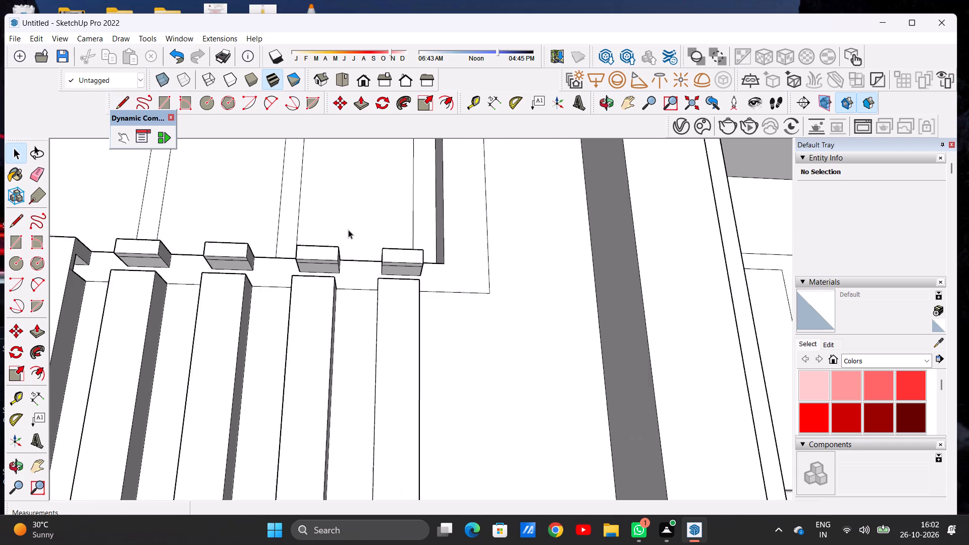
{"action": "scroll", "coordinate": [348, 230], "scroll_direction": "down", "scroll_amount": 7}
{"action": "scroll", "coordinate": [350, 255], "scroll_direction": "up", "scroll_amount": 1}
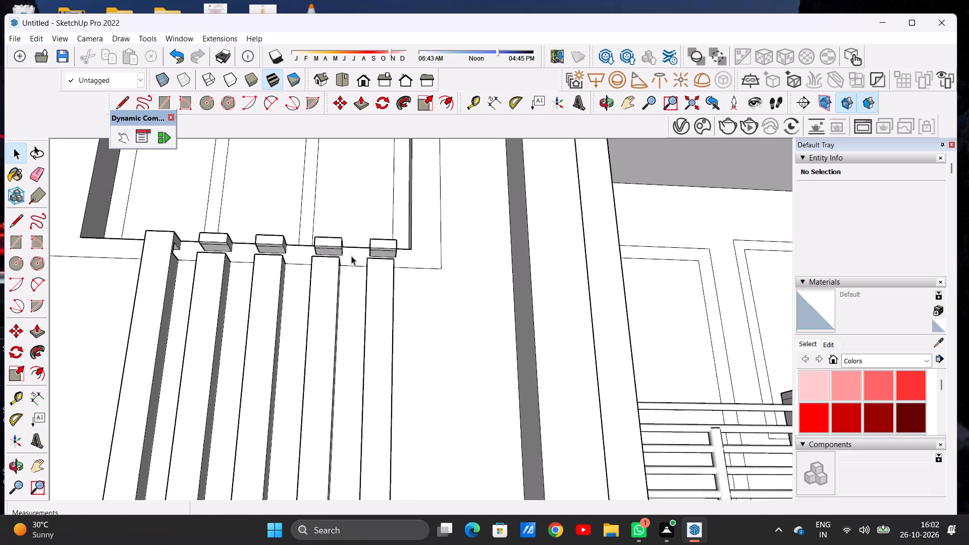
Push/Pull the front part of the second and third blocks' undersides down about 1 13/16" to meet the vertical strips below.
{"action": "scroll", "coordinate": [351, 256], "scroll_direction": "up", "scroll_amount": 3}
{"action": "scroll", "coordinate": [199, 245], "scroll_direction": "up", "scroll_amount": 6}
{"action": "scroll", "coordinate": [144, 243], "scroll_direction": "up", "scroll_amount": 8}
{"action": "scroll", "coordinate": [228, 219], "scroll_direction": "up", "scroll_amount": 7}
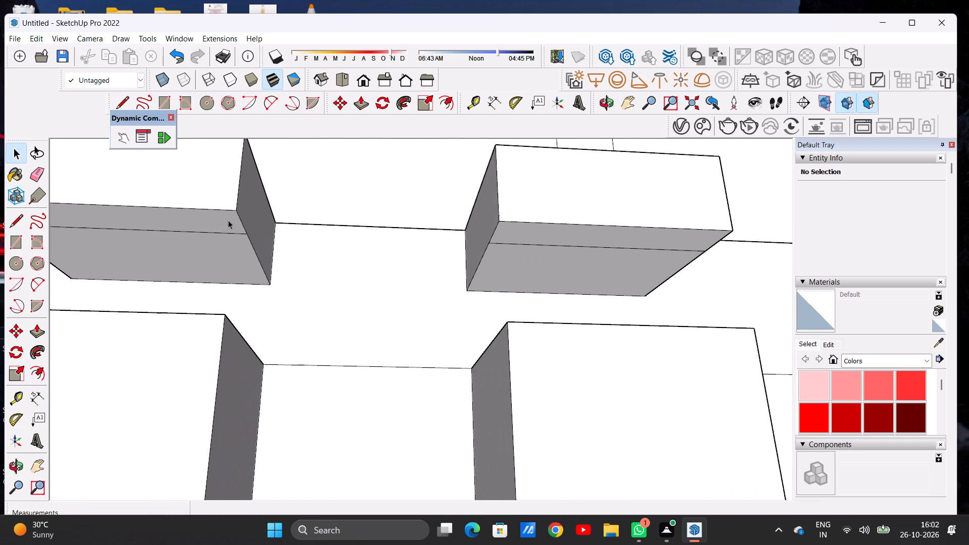
{"action": "key", "text": "p"}
{"action": "left_click", "coordinate": [218, 222]}
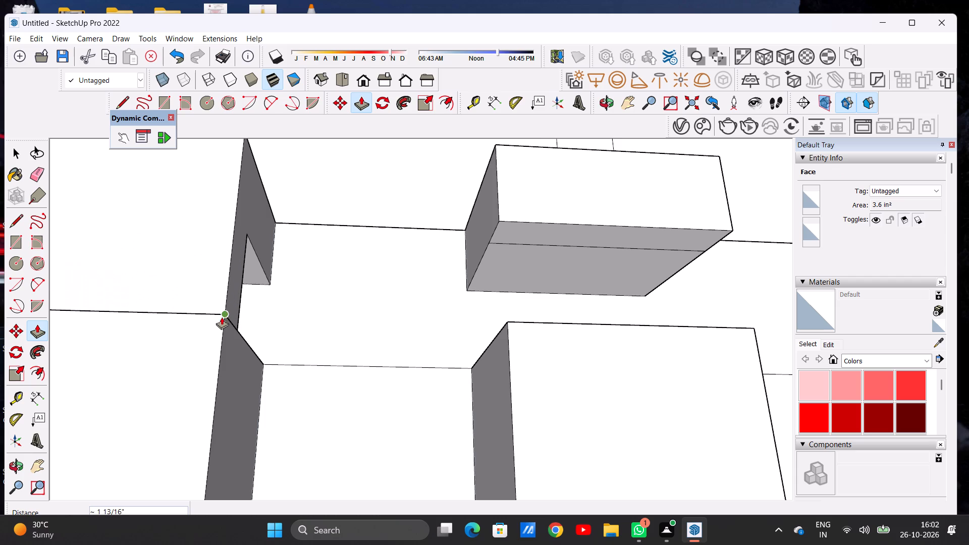
{"action": "left_click", "coordinate": [222, 317]}
{"action": "left_click", "coordinate": [536, 223]}
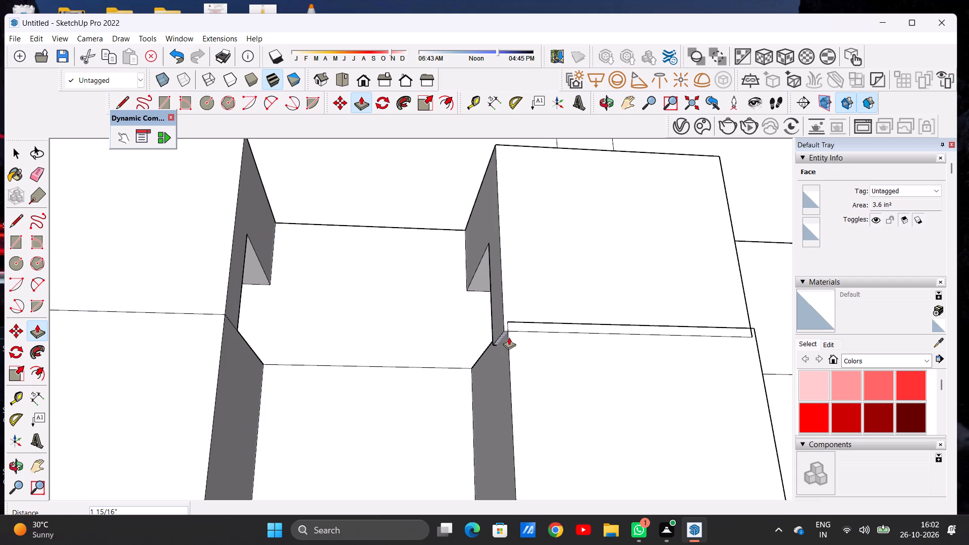
{"action": "left_click", "coordinate": [511, 324]}
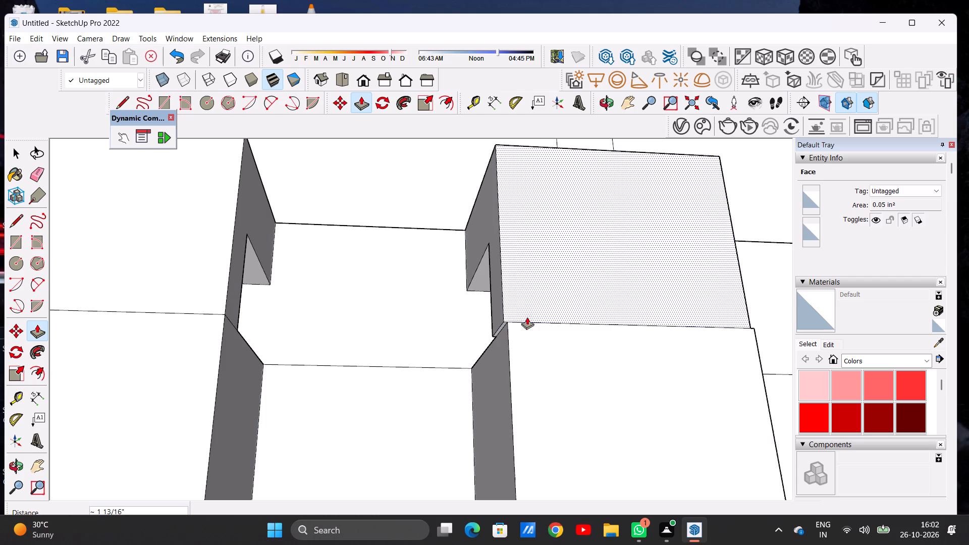
Push/Pull the front part of the fourth and fifth blocks' undersides down about 1 13/16" to meet their vertical strips.
{"action": "scroll", "coordinate": [523, 304], "scroll_direction": "down", "scroll_amount": 6}
{"action": "scroll", "coordinate": [434, 290], "scroll_direction": "down", "scroll_amount": 9}
{"action": "scroll", "coordinate": [582, 275], "scroll_direction": "up", "scroll_amount": 3}
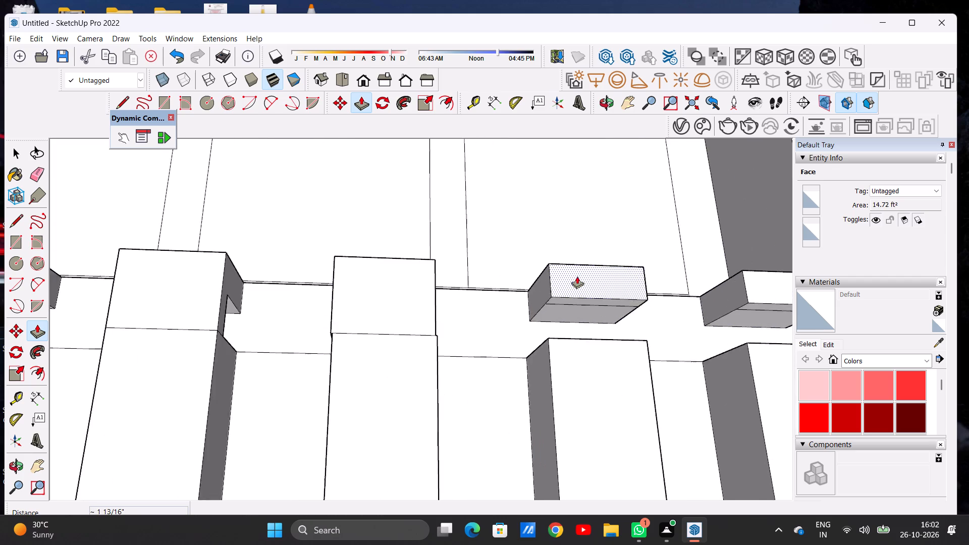
{"action": "scroll", "coordinate": [577, 276], "scroll_direction": "up", "scroll_amount": 16}
{"action": "left_click", "coordinate": [556, 301]}
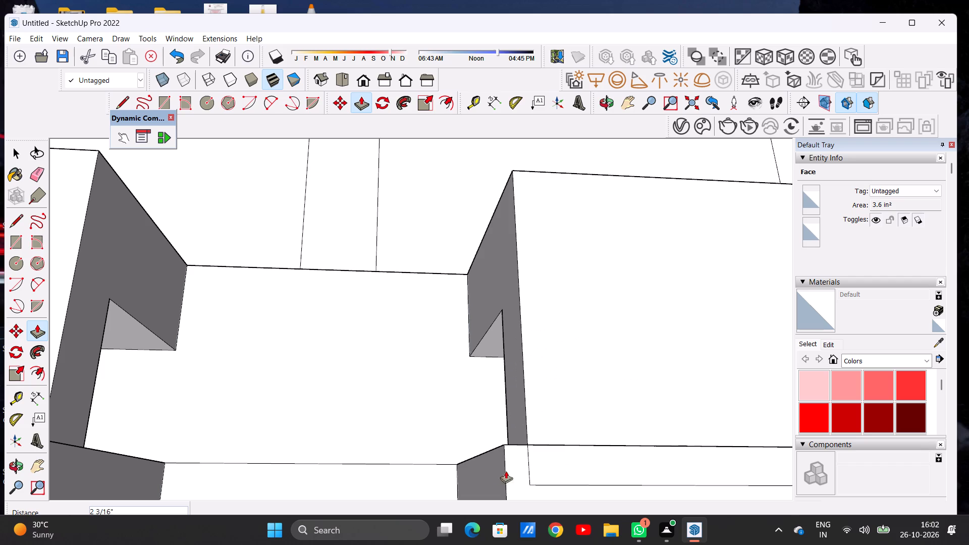
{"action": "left_click", "coordinate": [505, 446]}
{"action": "scroll", "coordinate": [473, 417], "scroll_direction": "down", "scroll_amount": 11}
{"action": "scroll", "coordinate": [697, 399], "scroll_direction": "up", "scroll_amount": 1}
{"action": "scroll", "coordinate": [697, 399], "scroll_direction": "down", "scroll_amount": 1}
{"action": "scroll", "coordinate": [697, 398], "scroll_direction": "up", "scroll_amount": 3}
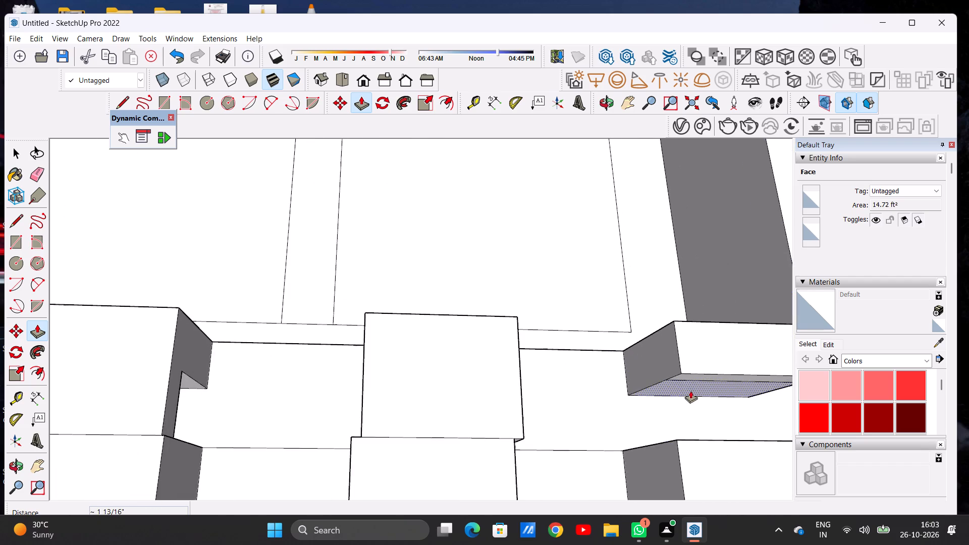
{"action": "scroll", "coordinate": [690, 391], "scroll_direction": "up", "scroll_amount": 12}
{"action": "left_click", "coordinate": [680, 364]}
{"action": "scroll", "coordinate": [664, 405], "scroll_direction": "down", "scroll_amount": 10}
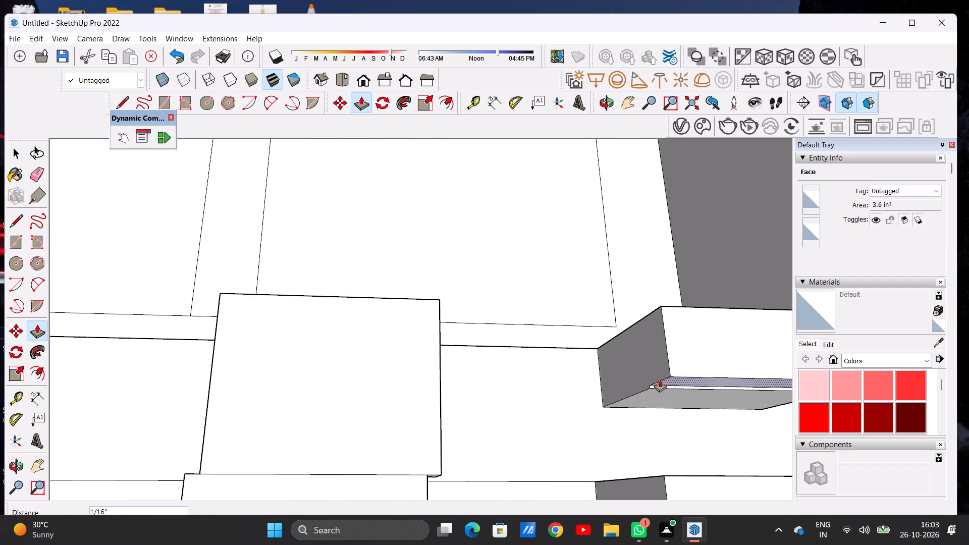
{"action": "scroll", "coordinate": [660, 379], "scroll_direction": "down", "scroll_amount": 11}
{"action": "scroll", "coordinate": [660, 413], "scroll_direction": "up", "scroll_amount": 10}
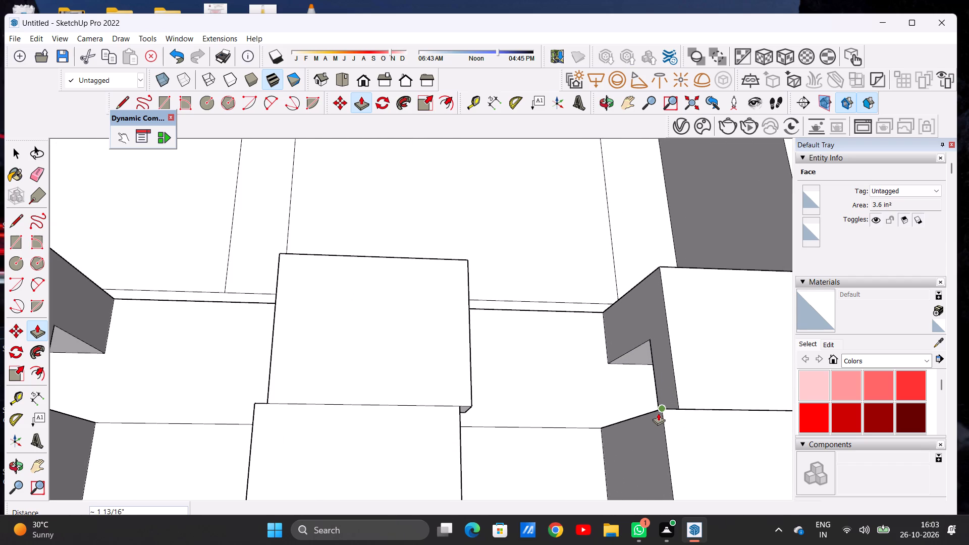
{"action": "left_click", "coordinate": [658, 413]}
{"action": "key", "text": "space"}
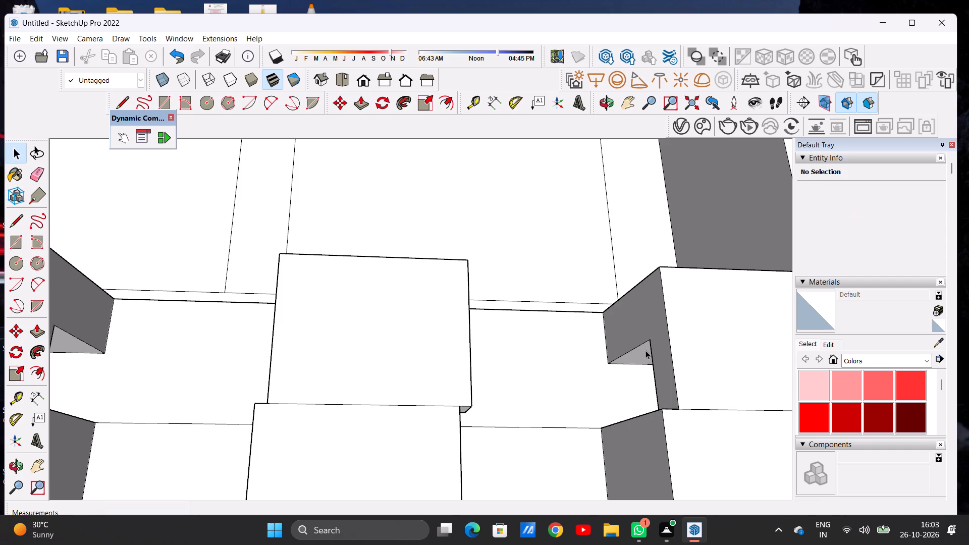
Pull the fourth block's left side face out about 1/4" to line up with the edge of the strip below.
{"action": "key", "text": "p"}
{"action": "scroll", "coordinate": [647, 308], "scroll_direction": "down", "scroll_amount": 12}
{"action": "middle_click_drag", "start_coordinate": [543, 335], "coordinate": [580, 417]}
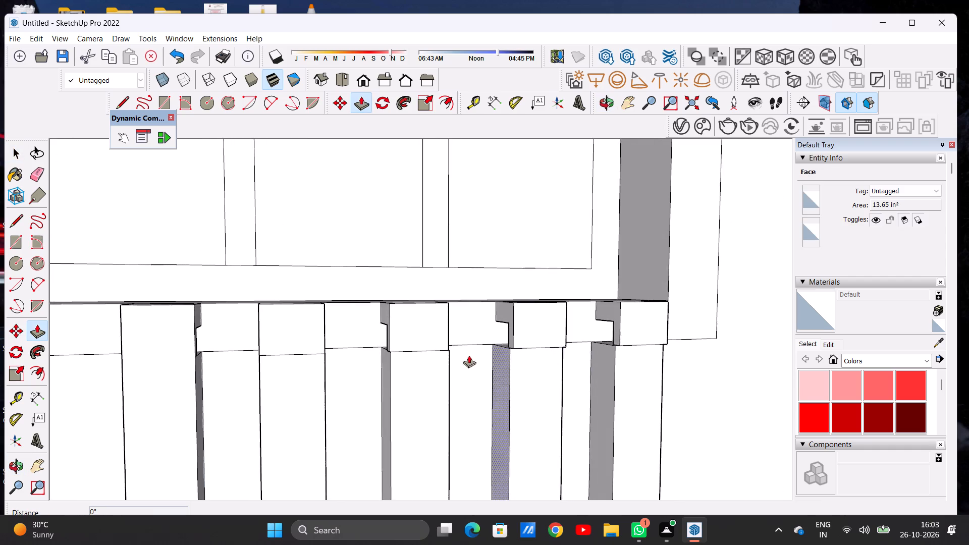
{"action": "scroll", "coordinate": [511, 330], "scroll_direction": "up", "scroll_amount": 11}
{"action": "scroll", "coordinate": [510, 348], "scroll_direction": "down", "scroll_amount": 1}
{"action": "scroll", "coordinate": [510, 348], "scroll_direction": "up", "scroll_amount": 8}
{"action": "left_click", "coordinate": [513, 377]}
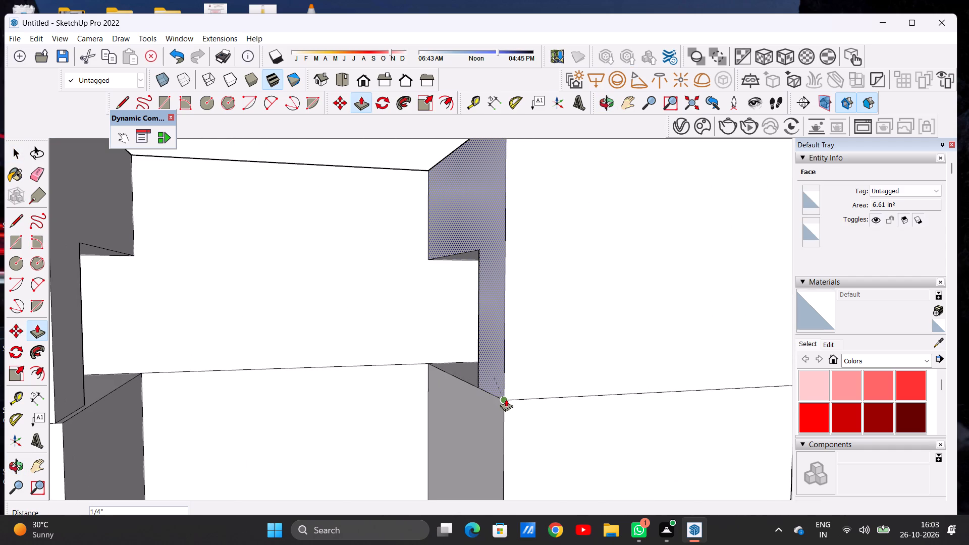
{"action": "left_click", "coordinate": [504, 401]}
Push the fourth block's right side face in about 1/4" to line up with the edge of its strip.
{"action": "scroll", "coordinate": [484, 368], "scroll_direction": "down", "scroll_amount": 17}
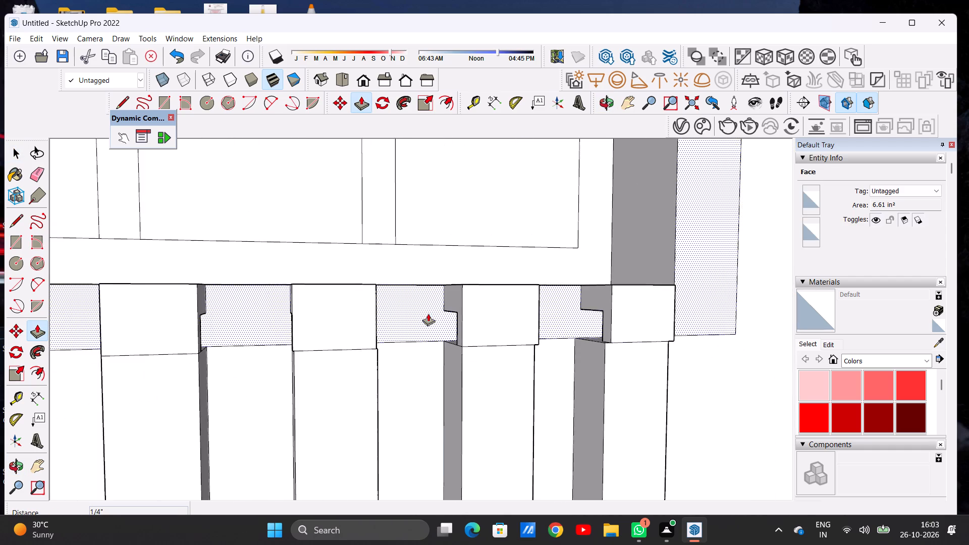
{"action": "scroll", "coordinate": [430, 345], "scroll_direction": "up", "scroll_amount": 3}
{"action": "middle_click_drag", "start_coordinate": [407, 360], "coordinate": [397, 359]}
{"action": "middle_click_drag", "start_coordinate": [349, 350], "coordinate": [482, 383]}
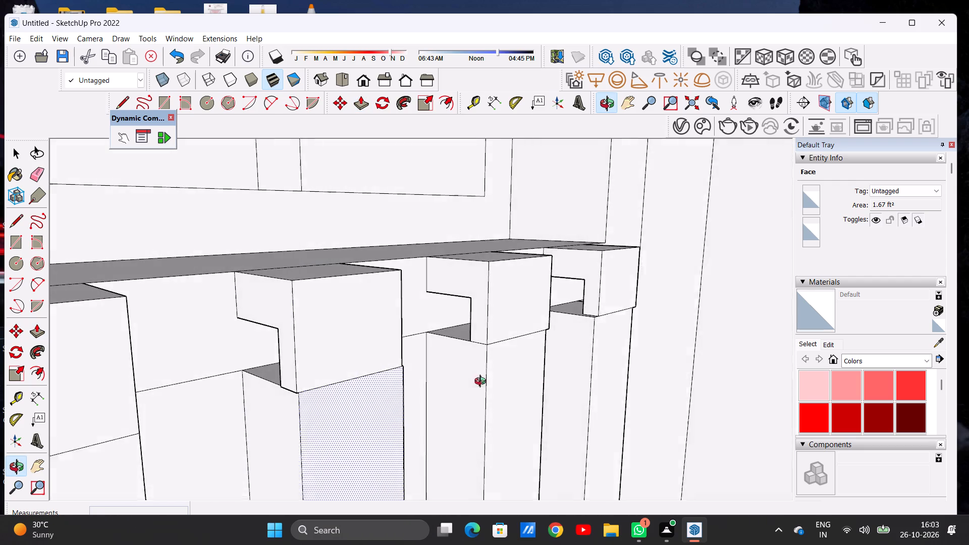
{"action": "middle_click_drag", "start_coordinate": [482, 383], "coordinate": [280, 379]}
{"action": "scroll", "coordinate": [363, 313], "scroll_direction": "down", "scroll_amount": 5}
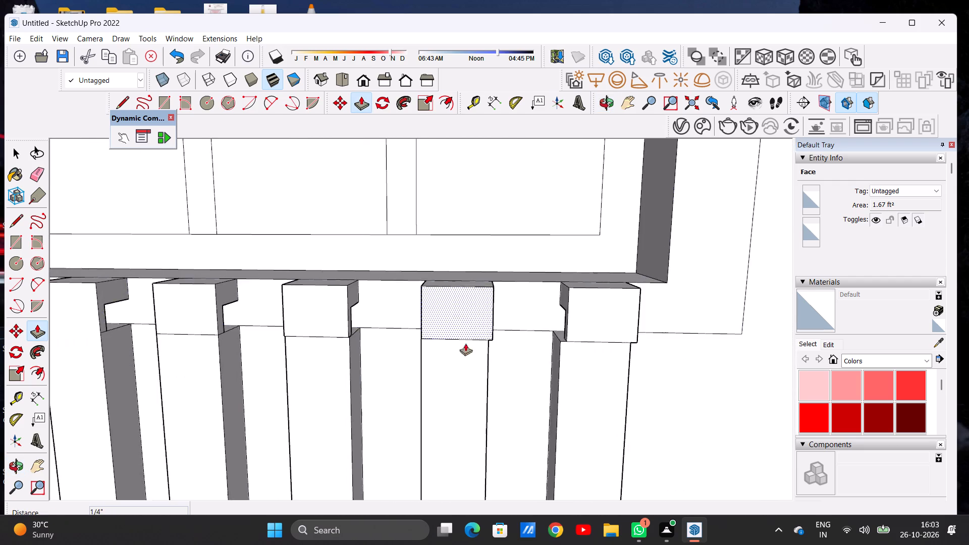
{"action": "scroll", "coordinate": [523, 353], "scroll_direction": "up", "scroll_amount": 6}
{"action": "middle_click_drag", "start_coordinate": [499, 344], "coordinate": [396, 325]}
{"action": "scroll", "coordinate": [440, 322], "scroll_direction": "up", "scroll_amount": 4}
{"action": "scroll", "coordinate": [443, 313], "scroll_direction": "down", "scroll_amount": 1}
{"action": "scroll", "coordinate": [444, 308], "scroll_direction": "up", "scroll_amount": 5}
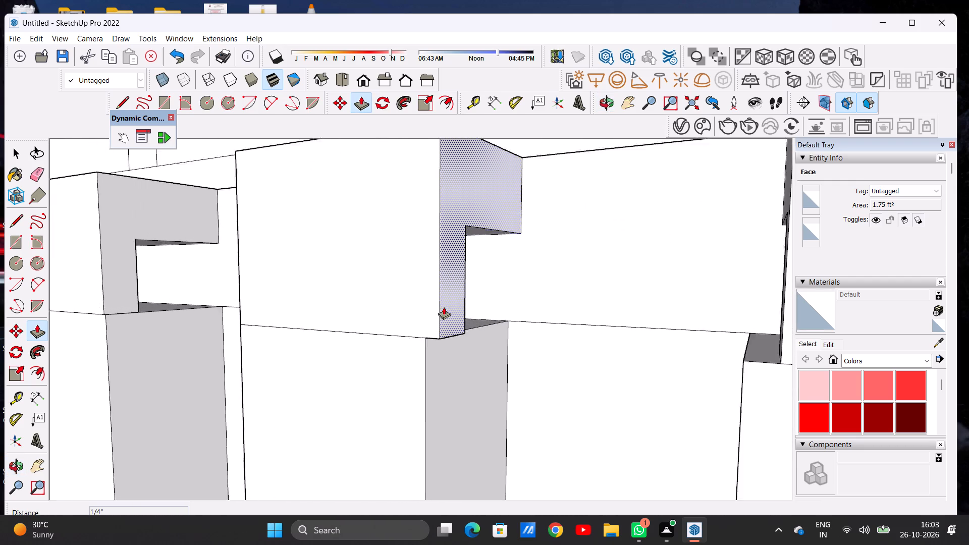
{"action": "scroll", "coordinate": [444, 307], "scroll_direction": "up", "scroll_amount": 1}
{"action": "left_click", "coordinate": [449, 319]}
{"action": "left_click", "coordinate": [421, 351]}
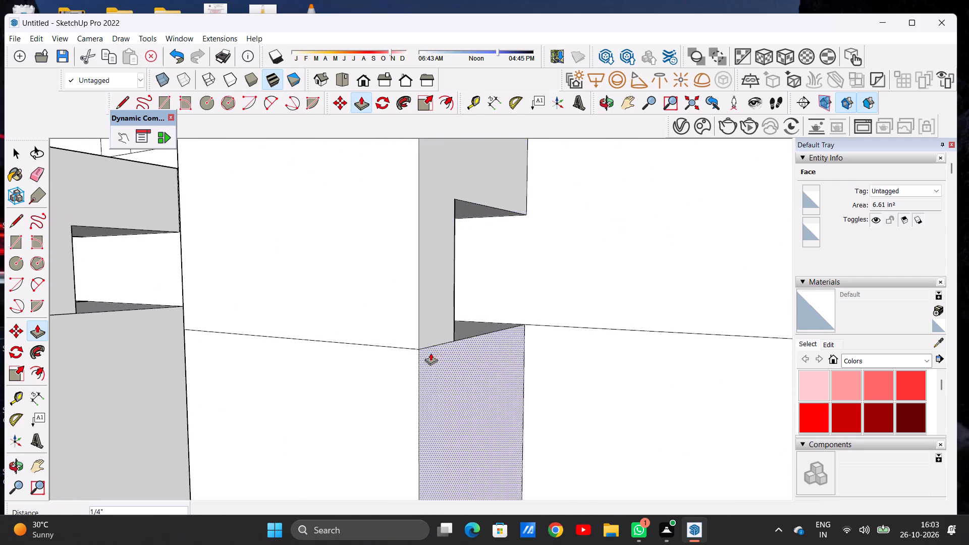
Push the fifth block's balcony-side face in about 3/8" to line up with the edge of its strip.
{"action": "scroll", "coordinate": [452, 328], "scroll_direction": "down", "scroll_amount": 18}
{"action": "scroll", "coordinate": [549, 334], "scroll_direction": "up", "scroll_amount": 11}
{"action": "scroll", "coordinate": [622, 274], "scroll_direction": "down", "scroll_amount": 1}
{"action": "scroll", "coordinate": [619, 273], "scroll_direction": "up", "scroll_amount": 1}
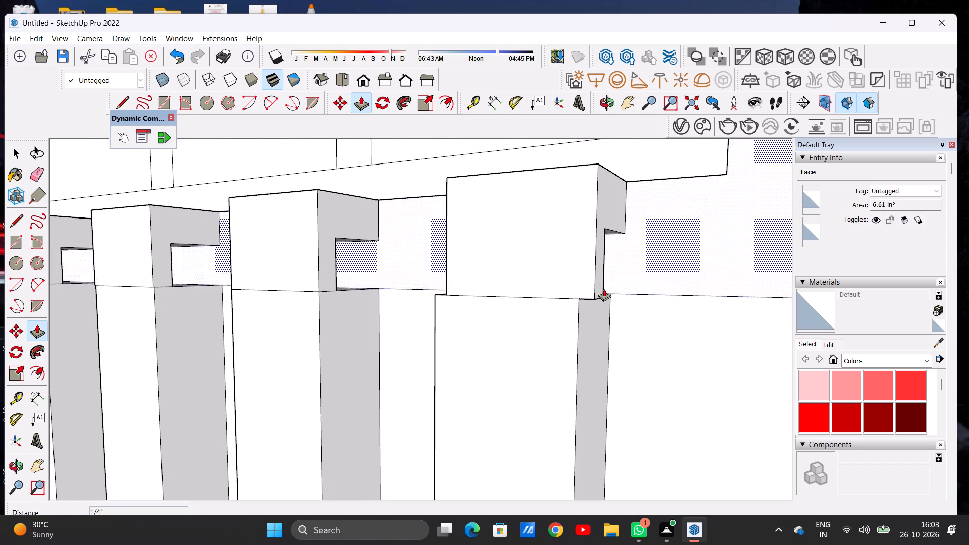
{"action": "middle_click_drag", "start_coordinate": [488, 311], "coordinate": [387, 334]}
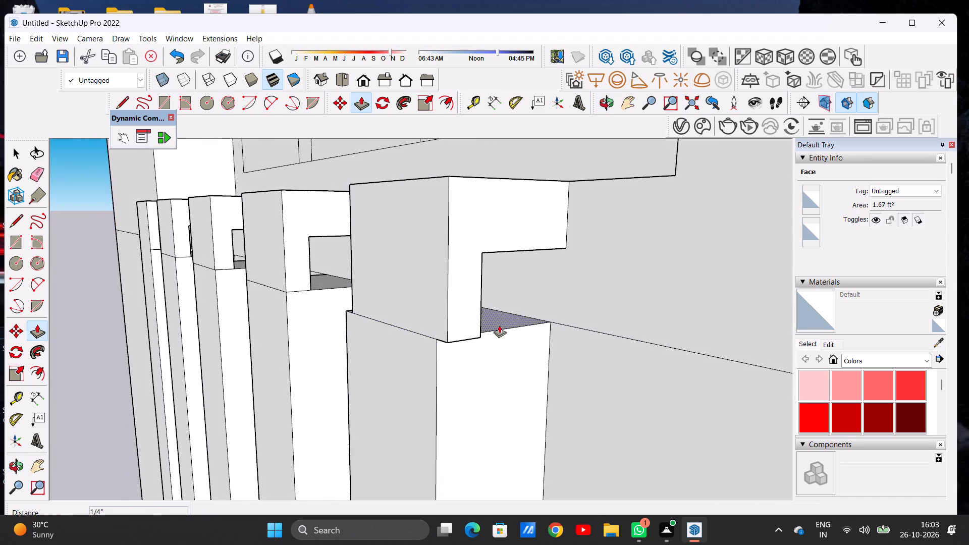
{"action": "scroll", "coordinate": [480, 326], "scroll_direction": "up", "scroll_amount": 4}
{"action": "left_click", "coordinate": [444, 324]}
{"action": "left_click", "coordinate": [423, 354]}
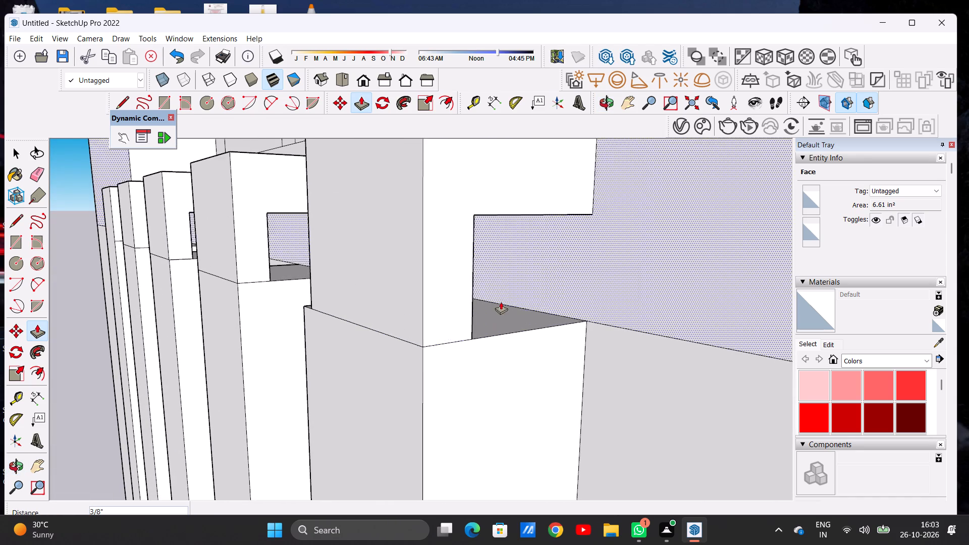
Pull the fifth block's left side face out about 3/8" to line up with the edge of its strip.
{"action": "scroll", "coordinate": [501, 302], "scroll_direction": "down", "scroll_amount": 5}
{"action": "scroll", "coordinate": [501, 302], "scroll_direction": "up", "scroll_amount": 1}
{"action": "scroll", "coordinate": [501, 302], "scroll_direction": "down", "scroll_amount": 1}
{"action": "middle_click_drag", "start_coordinate": [398, 310], "coordinate": [686, 322]}
{"action": "scroll", "coordinate": [548, 293], "scroll_direction": "up", "scroll_amount": 1}
{"action": "scroll", "coordinate": [544, 291], "scroll_direction": "down", "scroll_amount": 1}
{"action": "scroll", "coordinate": [544, 290], "scroll_direction": "up", "scroll_amount": 4}
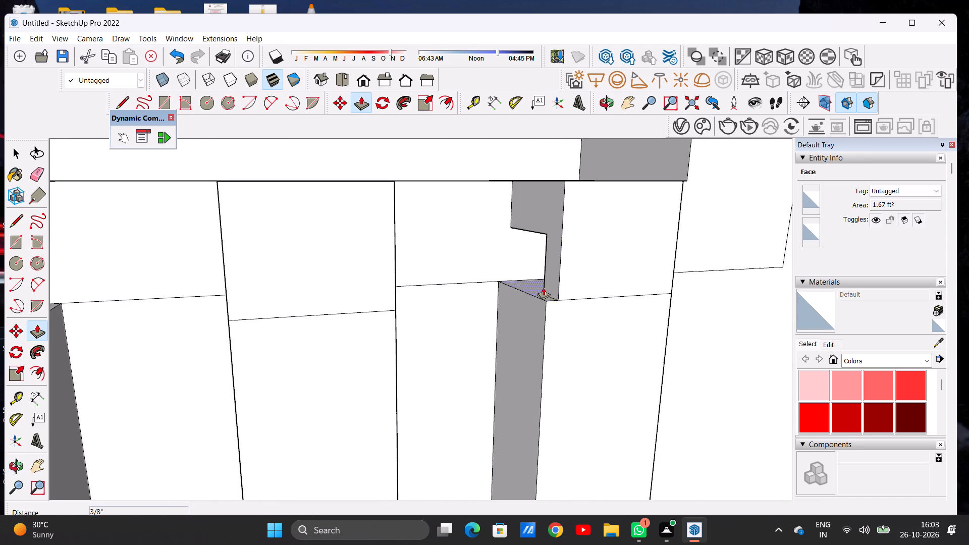
{"action": "scroll", "coordinate": [546, 287], "scroll_direction": "up", "scroll_amount": 6}
{"action": "left_click", "coordinate": [560, 291]}
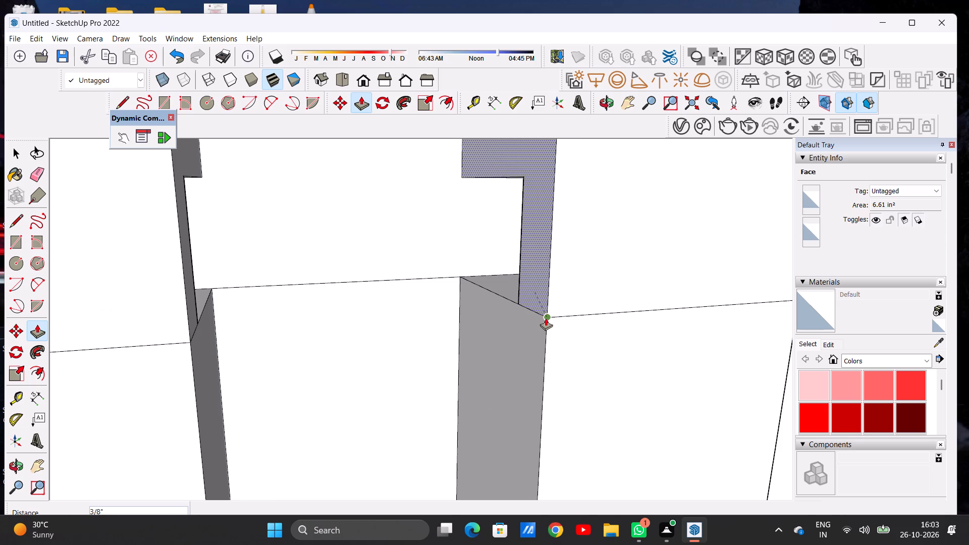
{"action": "left_click", "coordinate": [546, 318]}
Push/Pull the third block's right side face about 1/16" to line up with the edge of the strip below.
{"action": "scroll", "coordinate": [543, 300], "scroll_direction": "down", "scroll_amount": 8}
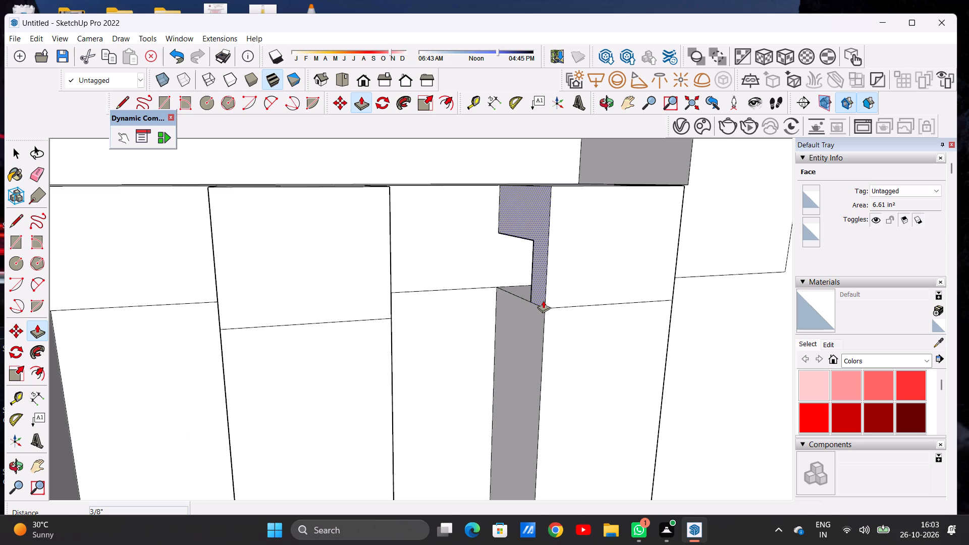
{"action": "scroll", "coordinate": [382, 268], "scroll_direction": "down", "scroll_amount": 14}
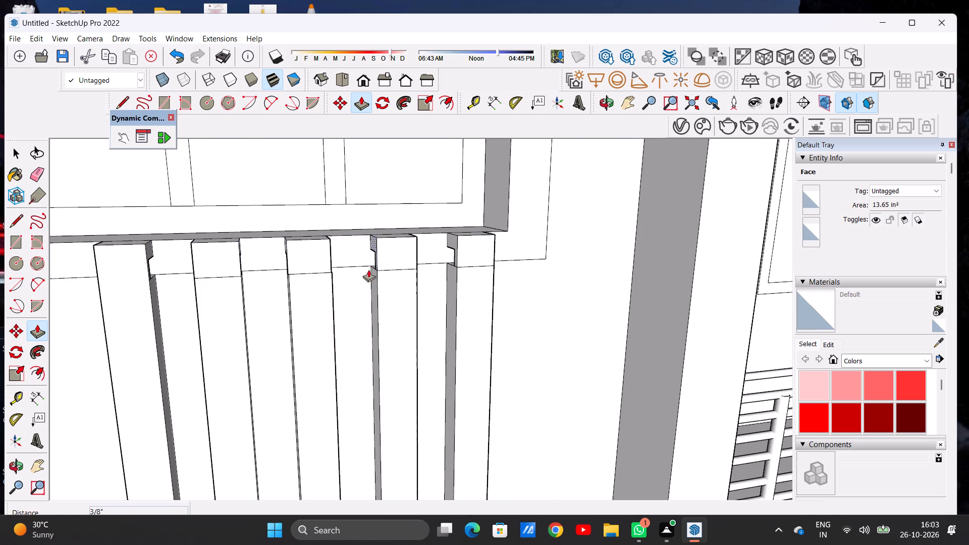
{"action": "middle_click_drag", "start_coordinate": [378, 267], "coordinate": [273, 257]}
{"action": "scroll", "coordinate": [286, 257], "scroll_direction": "up", "scroll_amount": 11}
{"action": "scroll", "coordinate": [286, 257], "scroll_direction": "down", "scroll_amount": 1}
{"action": "scroll", "coordinate": [292, 257], "scroll_direction": "up", "scroll_amount": 6}
{"action": "scroll", "coordinate": [292, 257], "scroll_direction": "down", "scroll_amount": 1}
{"action": "scroll", "coordinate": [292, 257], "scroll_direction": "up", "scroll_amount": 2}
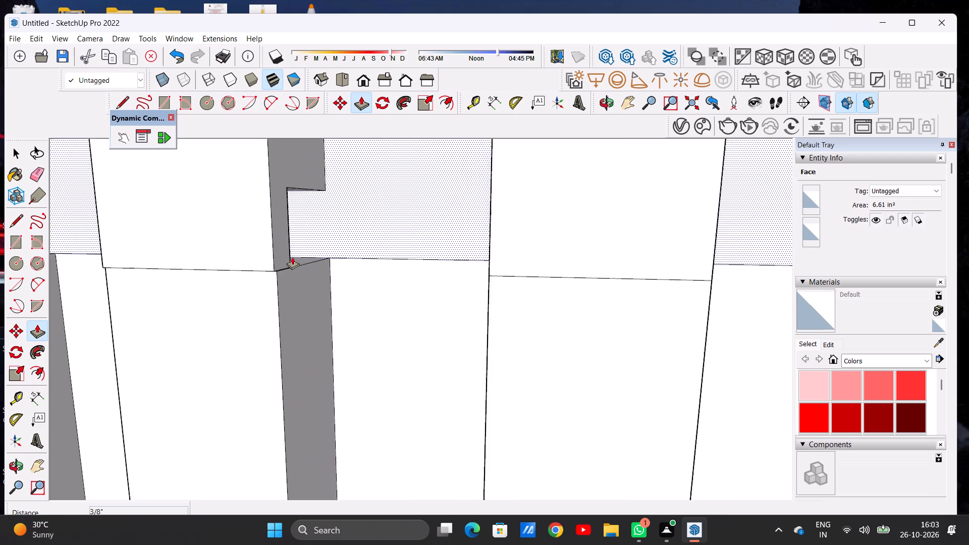
{"action": "scroll", "coordinate": [292, 257], "scroll_direction": "up", "scroll_amount": 2}
{"action": "scroll", "coordinate": [289, 256], "scroll_direction": "down", "scroll_amount": 1}
{"action": "scroll", "coordinate": [289, 256], "scroll_direction": "up", "scroll_amount": 5}
{"action": "scroll", "coordinate": [286, 259], "scroll_direction": "down", "scroll_amount": 1}
{"action": "scroll", "coordinate": [287, 259], "scroll_direction": "up", "scroll_amount": 4}
{"action": "left_click", "coordinate": [253, 281]}
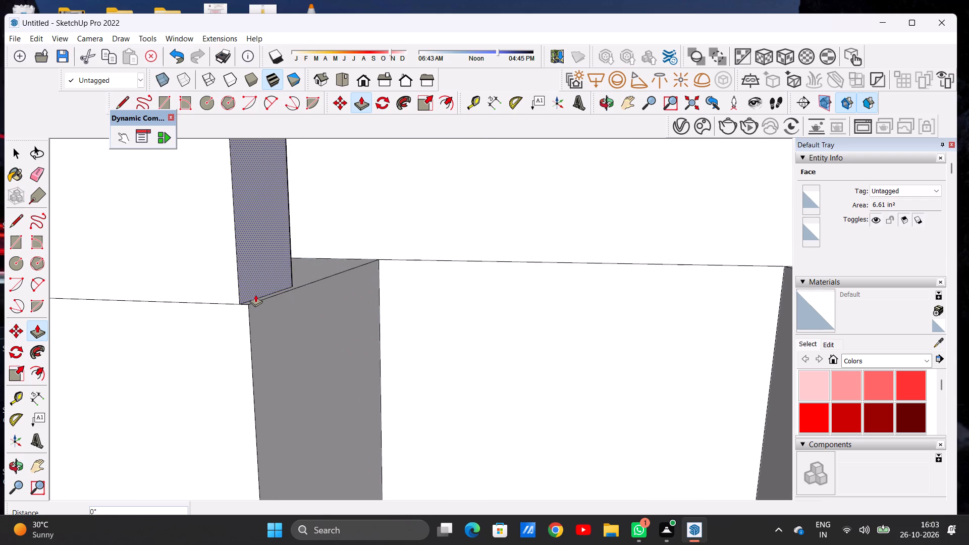
{"action": "left_click", "coordinate": [251, 306]}
Push/Pull the third block's left side face about 1/16" to line up with the edge of its strip.
{"action": "scroll", "coordinate": [300, 288], "scroll_direction": "down", "scroll_amount": 20}
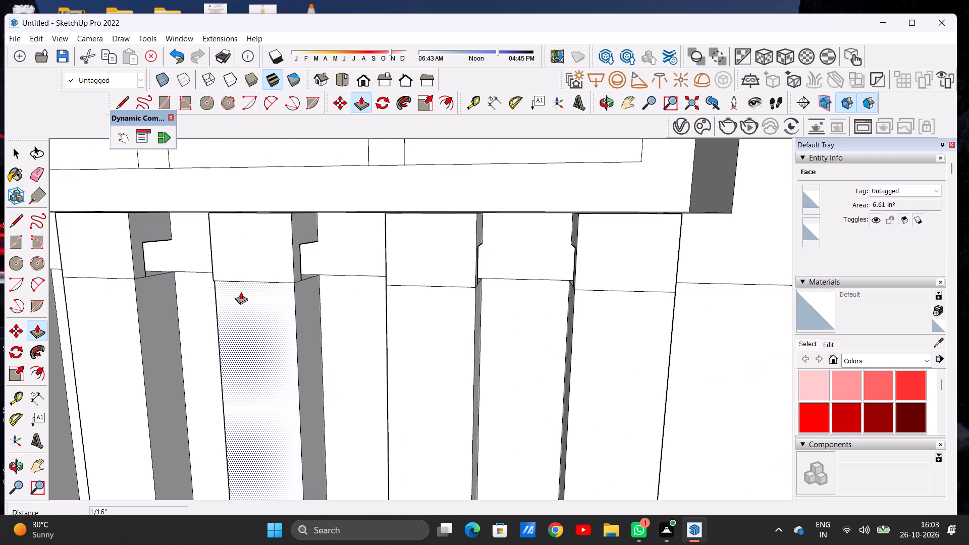
{"action": "middle_click_drag", "start_coordinate": [238, 292], "coordinate": [430, 292]}
{"action": "scroll", "coordinate": [388, 275], "scroll_direction": "down", "scroll_amount": 9}
{"action": "scroll", "coordinate": [332, 289], "scroll_direction": "up", "scroll_amount": 7}
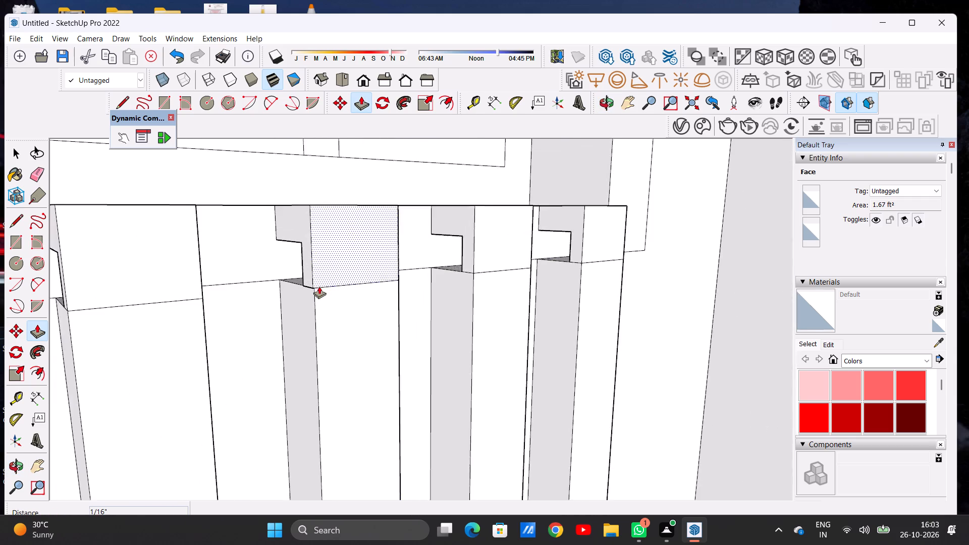
{"action": "scroll", "coordinate": [319, 286], "scroll_direction": "up", "scroll_amount": 18}
{"action": "left_click", "coordinate": [300, 297]}
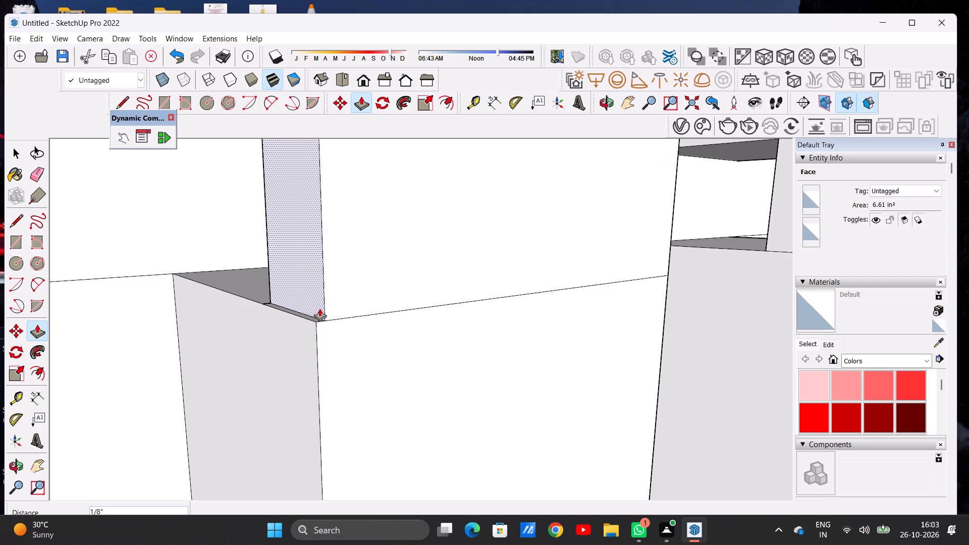
{"action": "left_click", "coordinate": [318, 321]}
{"action": "scroll", "coordinate": [319, 300], "scroll_direction": "down", "scroll_amount": 20}
{"action": "scroll", "coordinate": [319, 300], "scroll_direction": "down", "scroll_amount": 1}
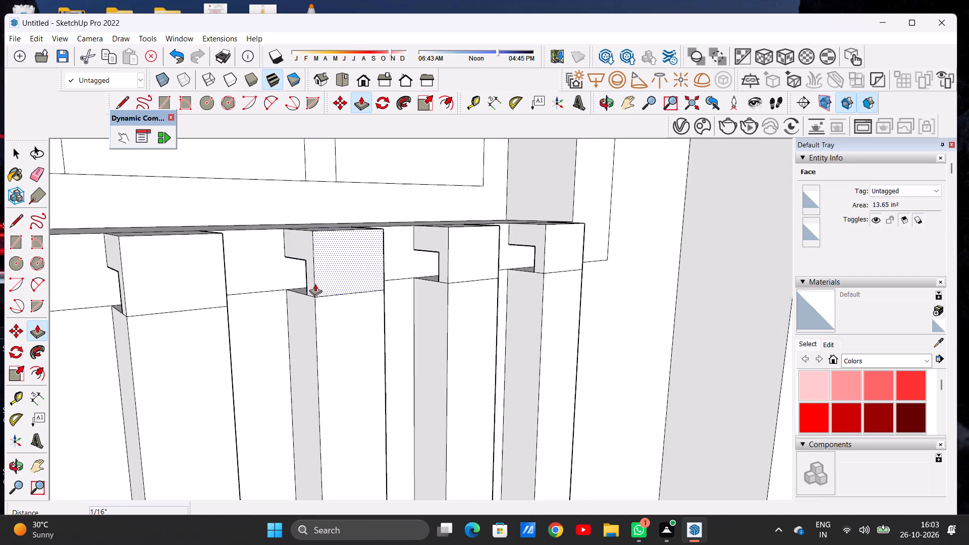
{"action": "scroll", "coordinate": [315, 284], "scroll_direction": "down", "scroll_amount": 6}
{"action": "middle_click_drag", "start_coordinate": [315, 309], "coordinate": [236, 287]}
{"action": "scroll", "coordinate": [330, 284], "scroll_direction": "down", "scroll_amount": 7}
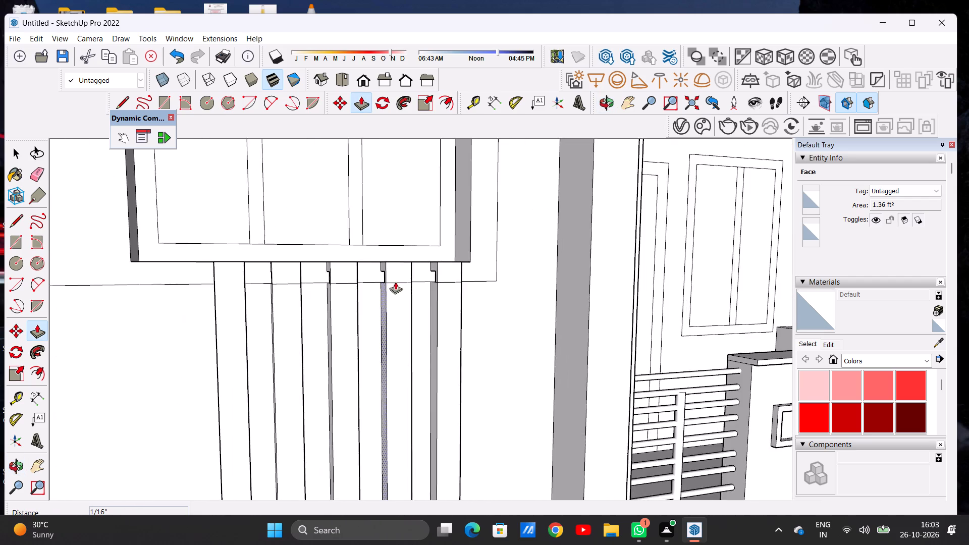
{"action": "scroll", "coordinate": [395, 282], "scroll_direction": "down", "scroll_amount": 7}
{"action": "scroll", "coordinate": [367, 279], "scroll_direction": "up", "scroll_amount": 1}
{"action": "scroll", "coordinate": [340, 270], "scroll_direction": "down", "scroll_amount": 9}
{"action": "scroll", "coordinate": [338, 258], "scroll_direction": "up", "scroll_amount": 13}
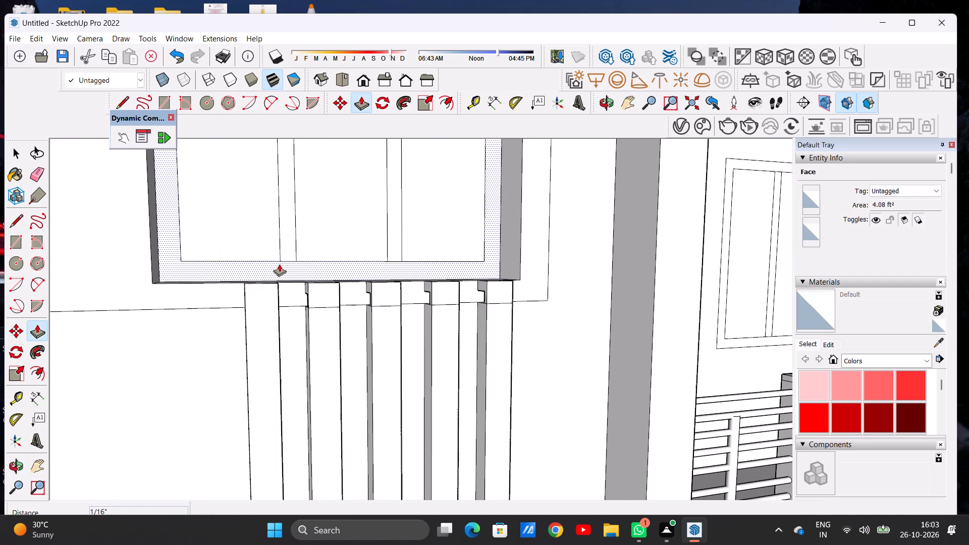
{"action": "key", "text": "space"}
Erase the horizontal seam lines between the blocks and the second to fifth vertical strips beneath the upper-floor window.
{"action": "scroll", "coordinate": [299, 311], "scroll_direction": "up", "scroll_amount": 3}
{"action": "scroll", "coordinate": [299, 312], "scroll_direction": "down", "scroll_amount": 1}
{"action": "scroll", "coordinate": [299, 312], "scroll_direction": "up", "scroll_amount": 2}
{"action": "middle_click_drag", "start_coordinate": [349, 306], "coordinate": [293, 301]}
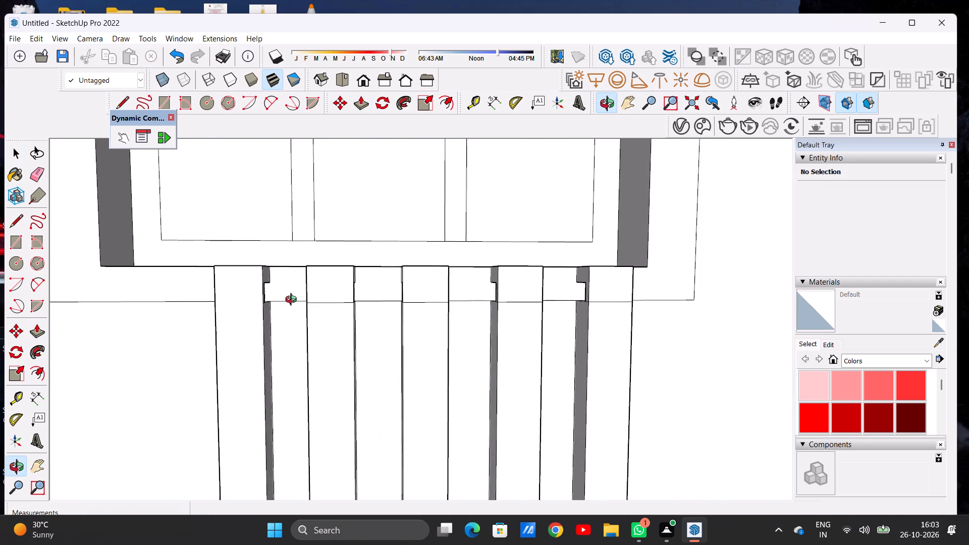
{"action": "middle_click_drag", "start_coordinate": [293, 301], "coordinate": [293, 311]}
{"action": "scroll", "coordinate": [318, 317], "scroll_direction": "up", "scroll_amount": 1}
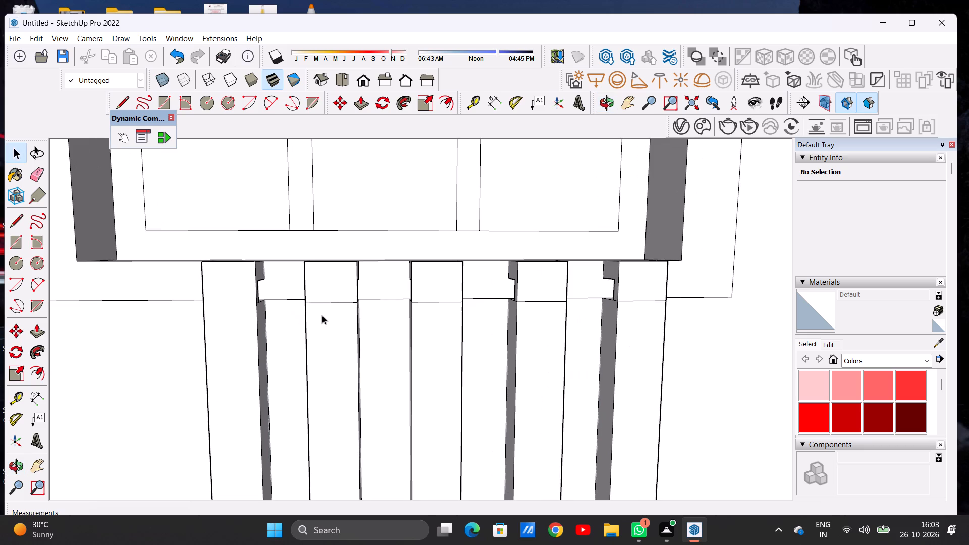
{"action": "key", "text": "e"}
{"action": "left_click_drag", "start_coordinate": [334, 298], "coordinate": [336, 308]}
{"action": "left_click_drag", "start_coordinate": [433, 300], "coordinate": [433, 308]}
{"action": "left_click_drag", "start_coordinate": [546, 301], "coordinate": [546, 310]}
{"action": "scroll", "coordinate": [540, 305], "scroll_direction": "down", "scroll_amount": 6}
{"action": "scroll", "coordinate": [623, 305], "scroll_direction": "up", "scroll_amount": 1}
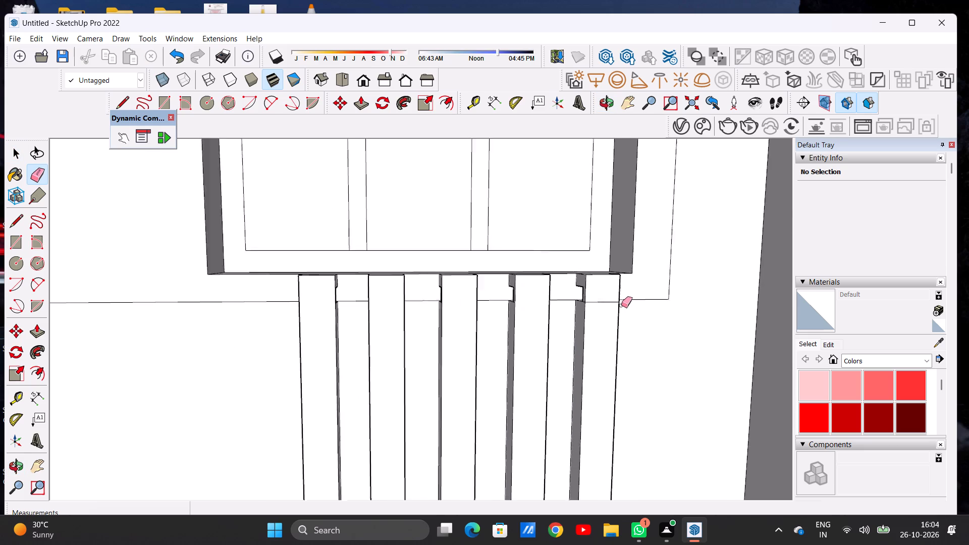
{"action": "scroll", "coordinate": [621, 305], "scroll_direction": "up", "scroll_amount": 7}
{"action": "left_click_drag", "start_coordinate": [602, 295], "coordinate": [602, 306]}
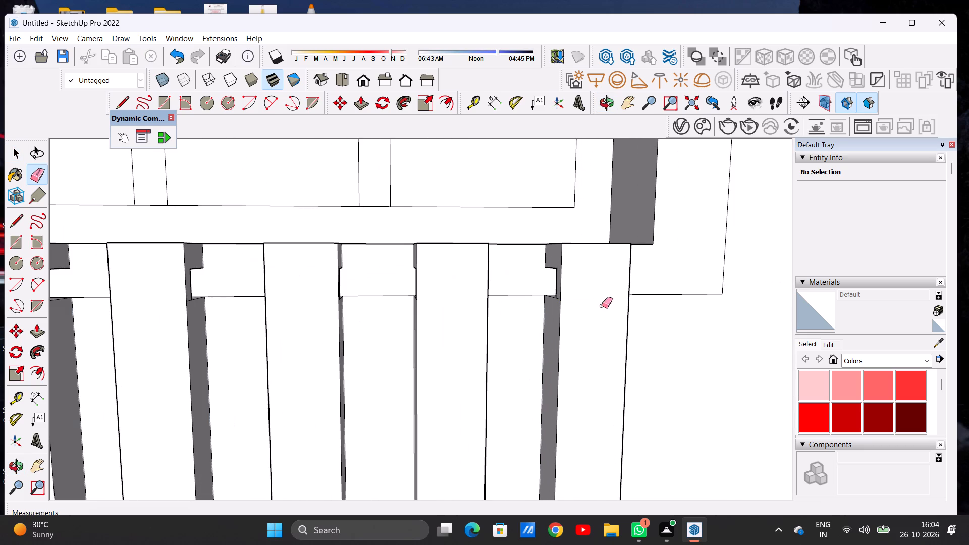
{"action": "key", "text": "space"}
Examine the merged vertical strips and the recessed window on the upper-floor front wall from several angles.
{"action": "scroll", "coordinate": [580, 298], "scroll_direction": "down", "scroll_amount": 14}
{"action": "middle_click_drag", "start_coordinate": [549, 307], "coordinate": [314, 295]}
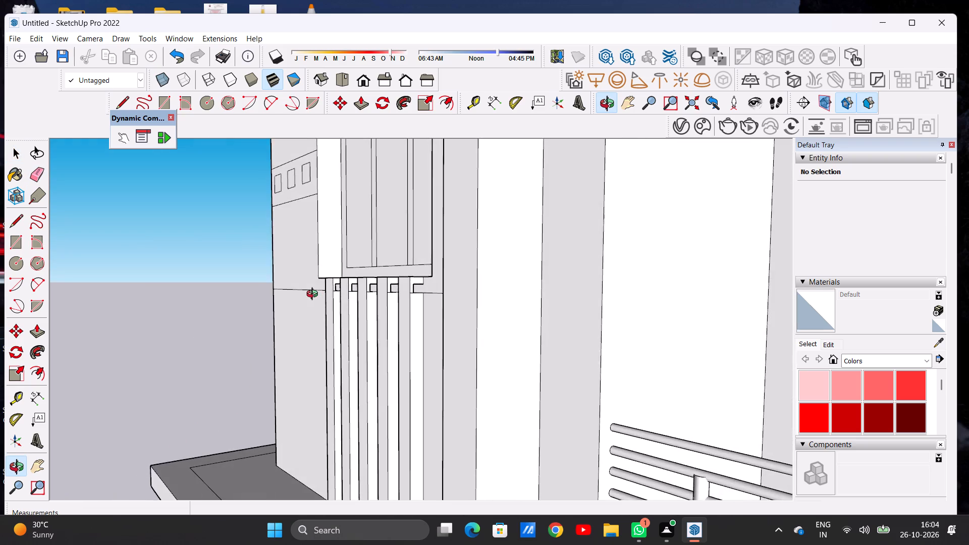
{"action": "middle_click_drag", "start_coordinate": [314, 295], "coordinate": [546, 307]}
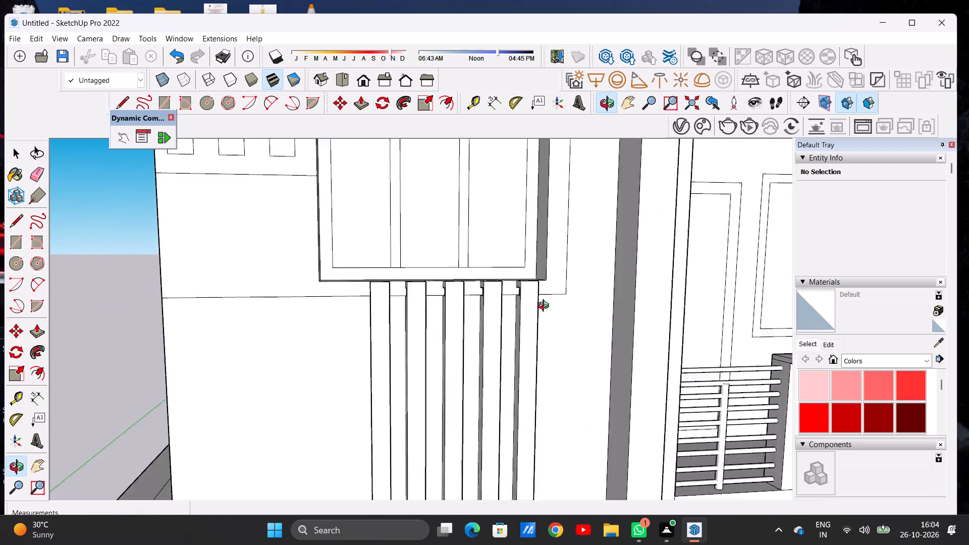
{"action": "middle_click_drag", "start_coordinate": [546, 307], "coordinate": [516, 312]}
{"action": "scroll", "coordinate": [516, 311], "scroll_direction": "up", "scroll_amount": 1}
{"action": "scroll", "coordinate": [516, 281], "scroll_direction": "down", "scroll_amount": 8}
{"action": "scroll", "coordinate": [516, 281], "scroll_direction": "up", "scroll_amount": 1}
{"action": "scroll", "coordinate": [514, 279], "scroll_direction": "down", "scroll_amount": 6}
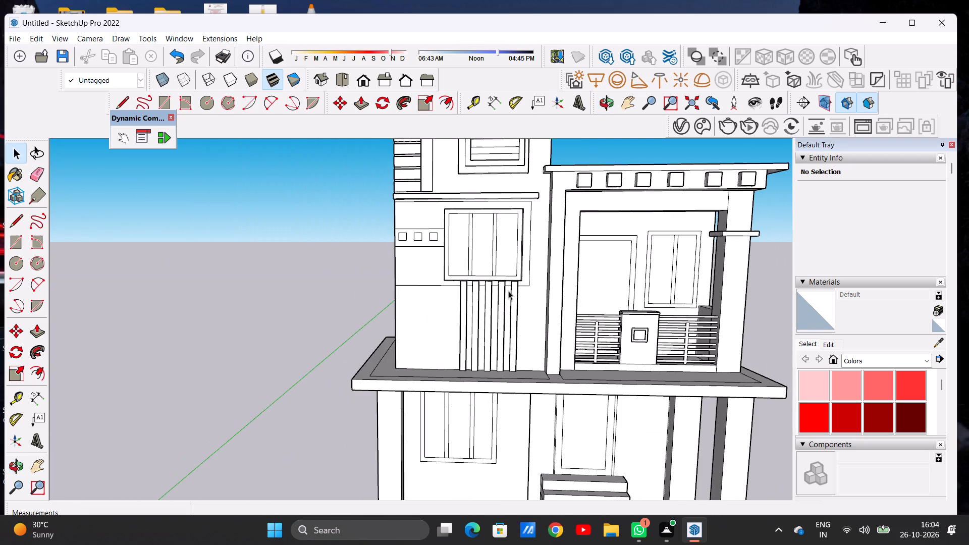
{"action": "scroll", "coordinate": [508, 291], "scroll_direction": "down", "scroll_amount": 9}
{"action": "scroll", "coordinate": [503, 290], "scroll_direction": "up", "scroll_amount": 2}
{"action": "scroll", "coordinate": [503, 290], "scroll_direction": "down", "scroll_amount": 1}
{"action": "scroll", "coordinate": [503, 290], "scroll_direction": "up", "scroll_amount": 9}
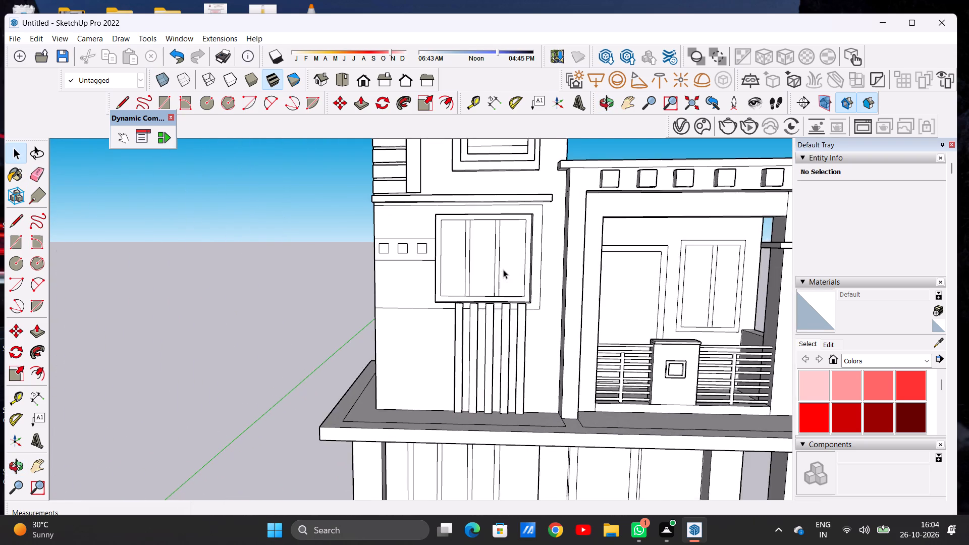
{"action": "scroll", "coordinate": [484, 298], "scroll_direction": "down", "scroll_amount": 7}
{"action": "scroll", "coordinate": [469, 338], "scroll_direction": "up", "scroll_amount": 5}
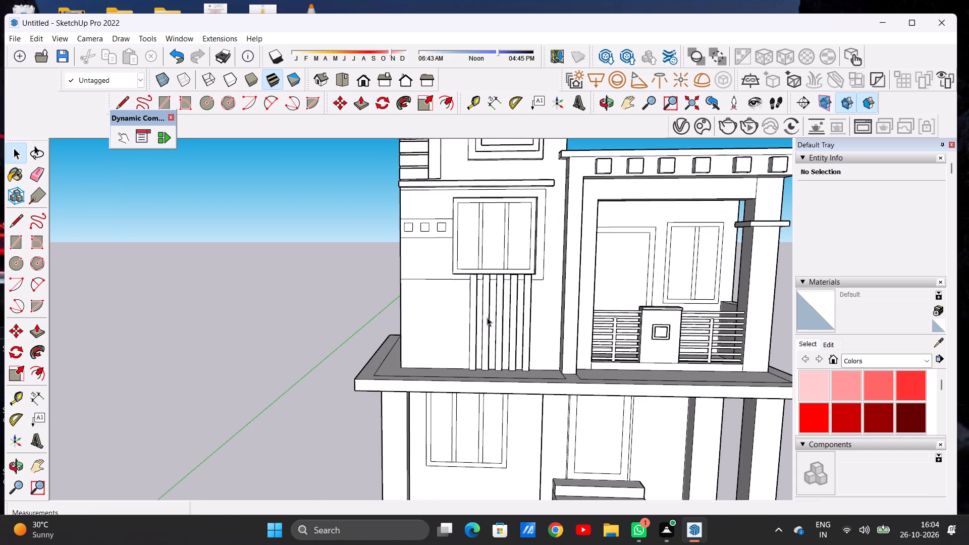
{"action": "scroll", "coordinate": [488, 316], "scroll_direction": "up", "scroll_amount": 4}
{"action": "middle_click_drag", "start_coordinate": [438, 319], "coordinate": [531, 340]}
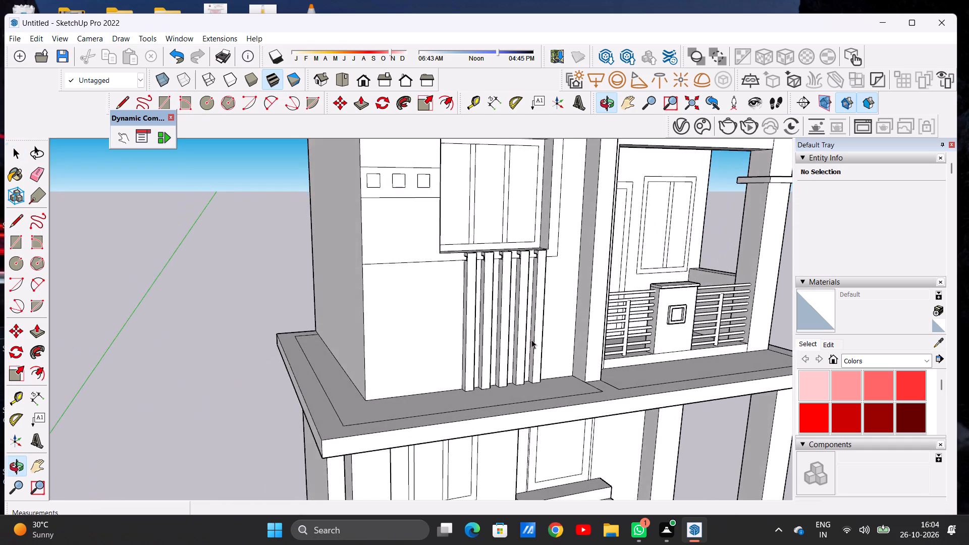
{"action": "scroll", "coordinate": [471, 250], "scroll_direction": "down", "scroll_amount": 5}
{"action": "middle_click_drag", "start_coordinate": [478, 292], "coordinate": [380, 310]}
{"action": "scroll", "coordinate": [411, 309], "scroll_direction": "up", "scroll_amount": 1}
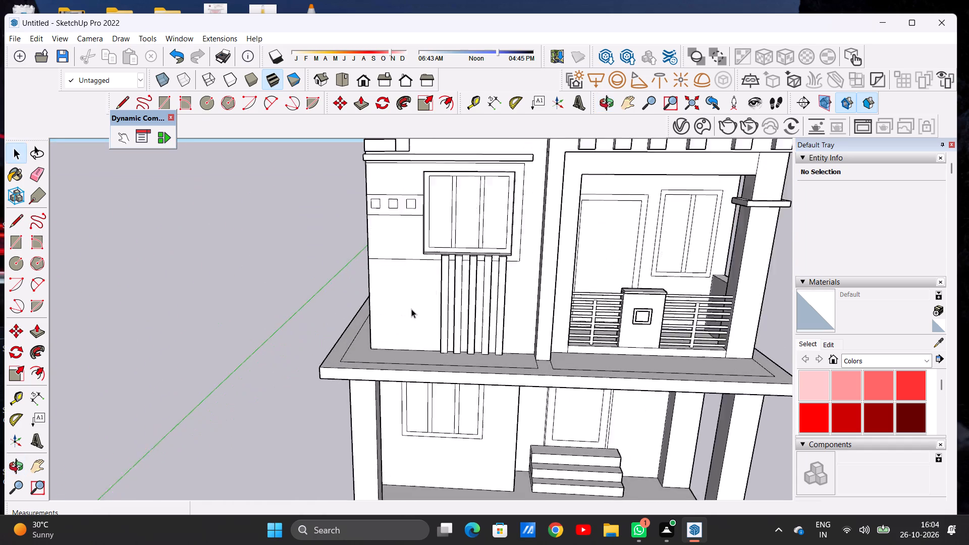
{"action": "scroll", "coordinate": [411, 309], "scroll_direction": "up", "scroll_amount": 2}
In front view, draw a vertical line about 4' 10" long beside the strips, from the wall's horizontal line down to the slab.
{"action": "left_click", "coordinate": [364, 81]}
{"action": "scroll", "coordinate": [428, 250], "scroll_direction": "down", "scroll_amount": 6}
{"action": "scroll", "coordinate": [462, 291], "scroll_direction": "up", "scroll_amount": 1}
{"action": "scroll", "coordinate": [462, 291], "scroll_direction": "down", "scroll_amount": 7}
{"action": "scroll", "coordinate": [408, 251], "scroll_direction": "up", "scroll_amount": 5}
{"action": "scroll", "coordinate": [405, 249], "scroll_direction": "down", "scroll_amount": 1}
{"action": "scroll", "coordinate": [373, 253], "scroll_direction": "up", "scroll_amount": 7}
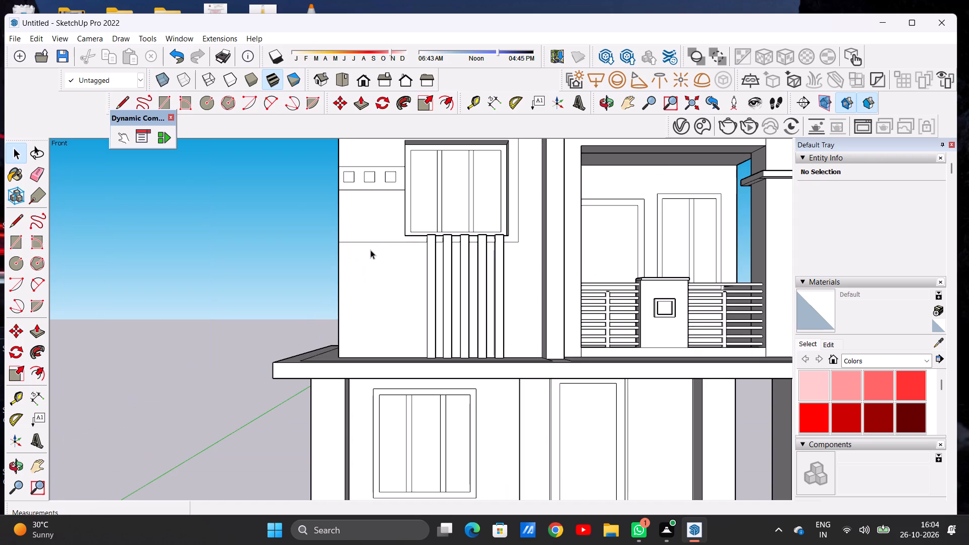
{"action": "key", "text": "l"}
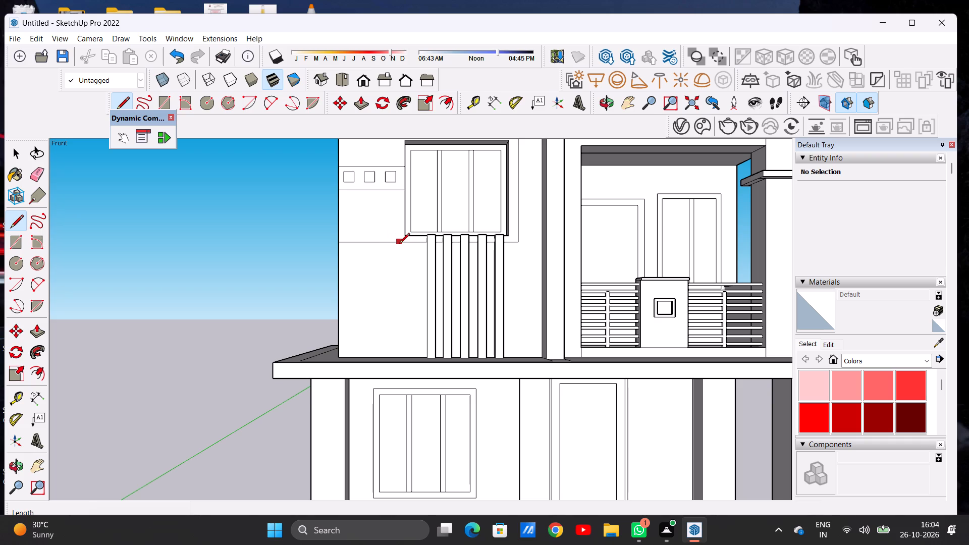
{"action": "left_click", "coordinate": [398, 244]}
{"action": "left_click", "coordinate": [398, 358]}
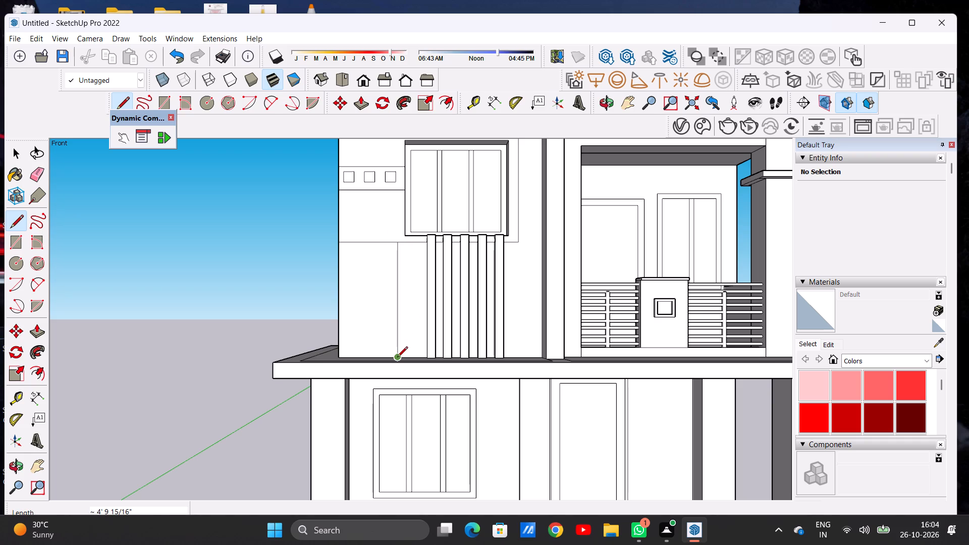
{"action": "key", "text": "space"}
Examine the whole house from the front, the top and above to review the facade and roofs.
{"action": "scroll", "coordinate": [384, 323], "scroll_direction": "down", "scroll_amount": 15}
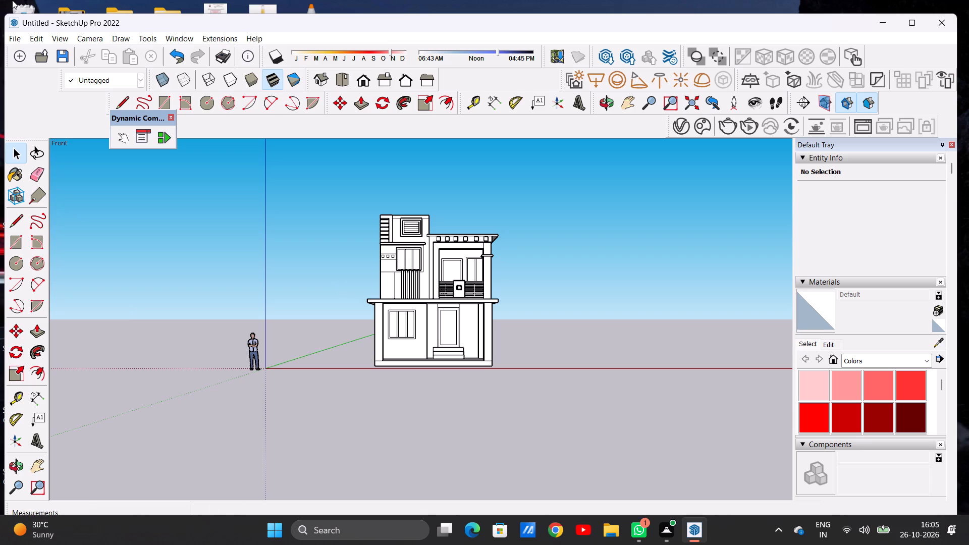
{"action": "scroll", "coordinate": [451, 273], "scroll_direction": "up", "scroll_amount": 1}
{"action": "scroll", "coordinate": [451, 273], "scroll_direction": "down", "scroll_amount": 1}
{"action": "scroll", "coordinate": [451, 273], "scroll_direction": "up", "scroll_amount": 2}
{"action": "middle_click_drag", "start_coordinate": [446, 254], "coordinate": [443, 340]}
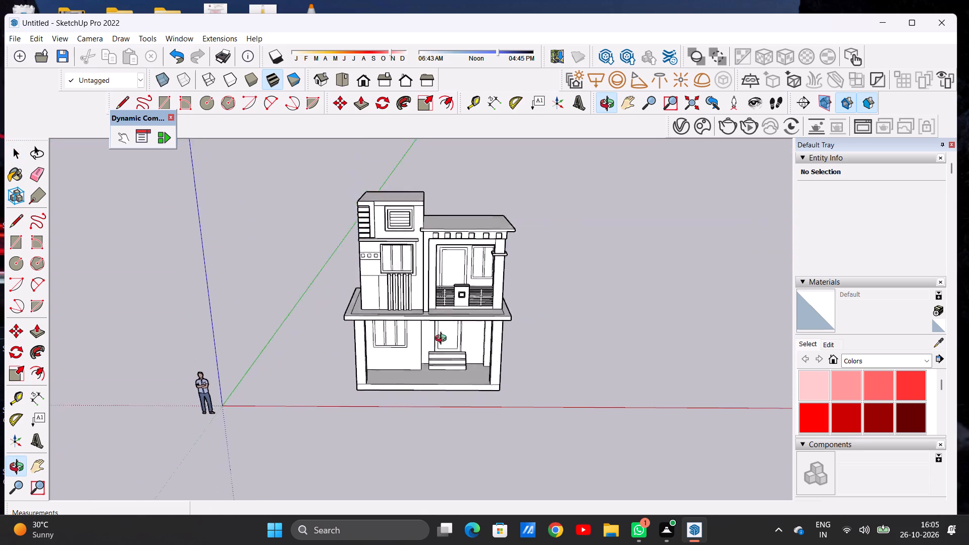
{"action": "middle_click_drag", "start_coordinate": [443, 340], "coordinate": [429, 406]}
{"action": "scroll", "coordinate": [440, 338], "scroll_direction": "up", "scroll_amount": 14}
{"action": "scroll", "coordinate": [540, 287], "scroll_direction": "down", "scroll_amount": 3}
{"action": "scroll", "coordinate": [540, 287], "scroll_direction": "up", "scroll_amount": 2}
{"action": "scroll", "coordinate": [540, 287], "scroll_direction": "down", "scroll_amount": 2}
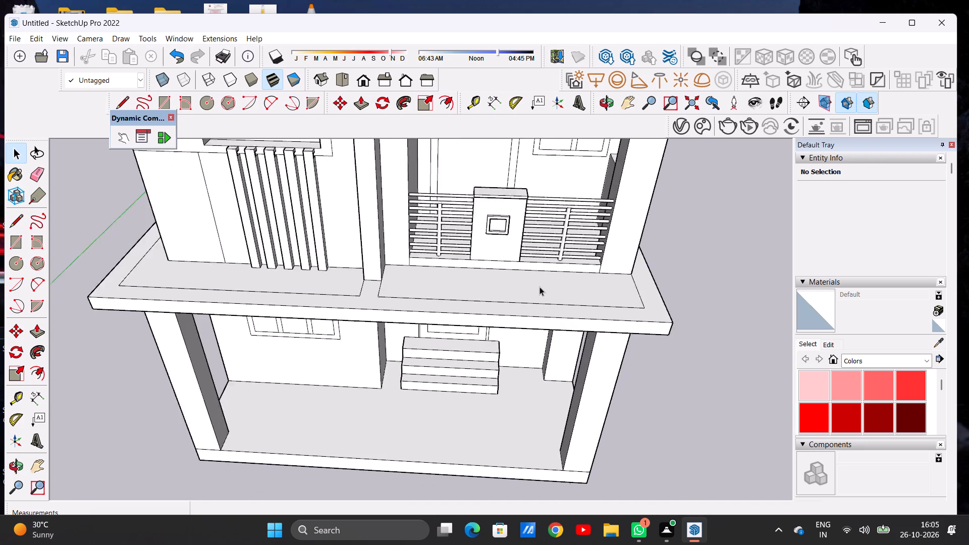
{"action": "scroll", "coordinate": [540, 287], "scroll_direction": "down", "scroll_amount": 2}
{"action": "middle_click_drag", "start_coordinate": [569, 295], "coordinate": [599, 224]}
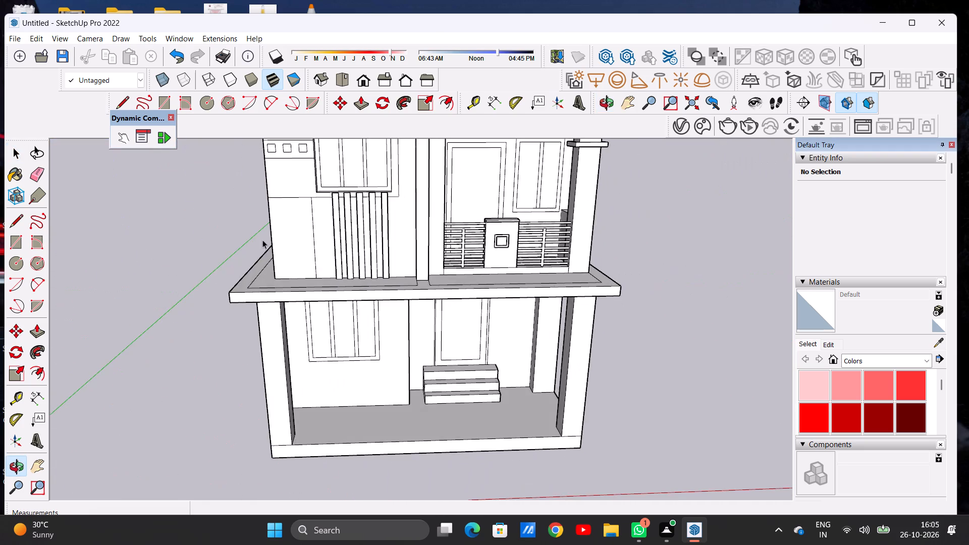
{"action": "middle_click_drag", "start_coordinate": [262, 240], "coordinate": [307, 221]}
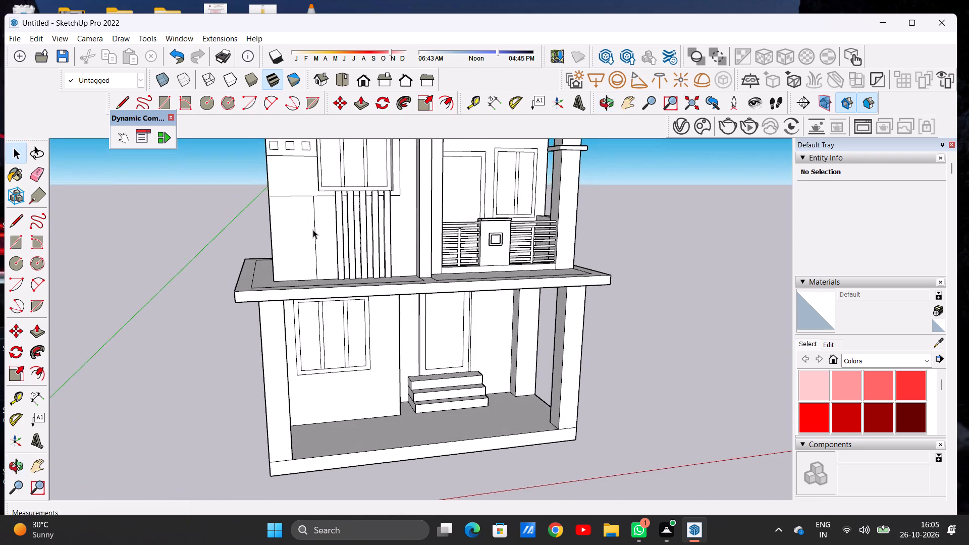
{"action": "scroll", "coordinate": [317, 239], "scroll_direction": "down", "scroll_amount": 9}
{"action": "scroll", "coordinate": [330, 248], "scroll_direction": "up", "scroll_amount": 1}
{"action": "scroll", "coordinate": [330, 248], "scroll_direction": "down", "scroll_amount": 6}
{"action": "middle_click_drag", "start_coordinate": [371, 281], "coordinate": [293, 292]}
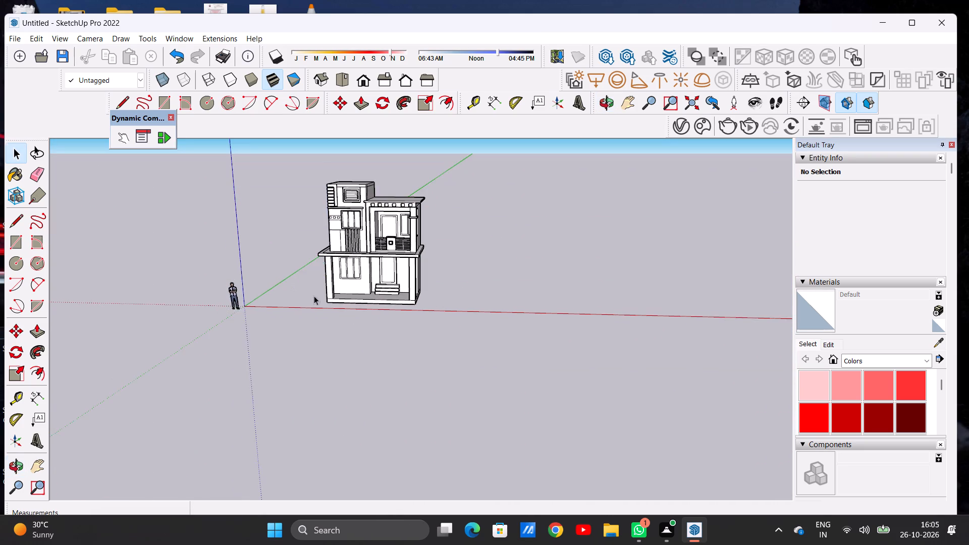
{"action": "scroll", "coordinate": [376, 295], "scroll_direction": "up", "scroll_amount": 3}
{"action": "scroll", "coordinate": [375, 292], "scroll_direction": "down", "scroll_amount": 1}
{"action": "scroll", "coordinate": [375, 290], "scroll_direction": "up", "scroll_amount": 3}
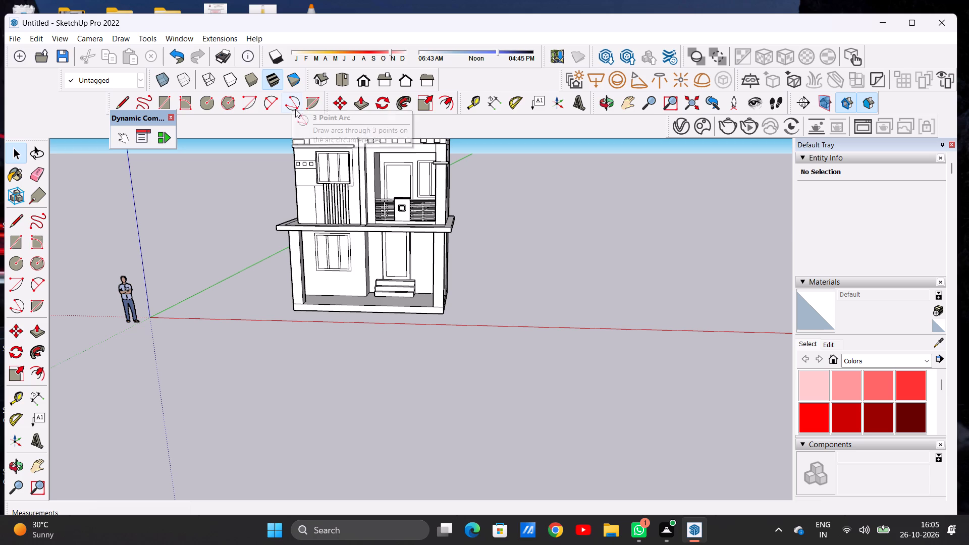
{"action": "scroll", "coordinate": [277, 190], "scroll_direction": "down", "scroll_amount": 15}
{"action": "scroll", "coordinate": [318, 202], "scroll_direction": "up", "scroll_amount": 9}
{"action": "scroll", "coordinate": [318, 201], "scroll_direction": "down", "scroll_amount": 1}
{"action": "scroll", "coordinate": [318, 201], "scroll_direction": "up", "scroll_amount": 1}
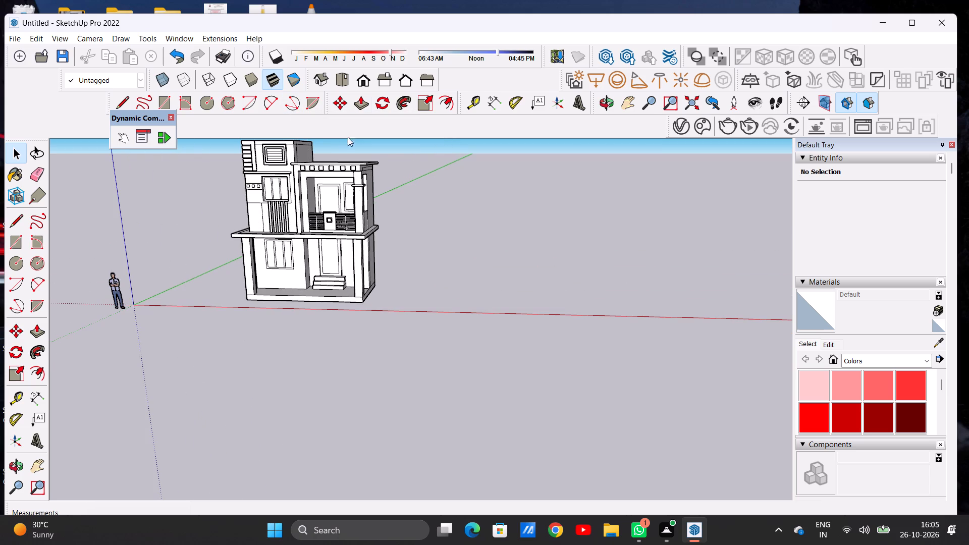
{"action": "left_click", "coordinate": [345, 73]}
{"action": "scroll", "coordinate": [259, 285], "scroll_direction": "up", "scroll_amount": 3}
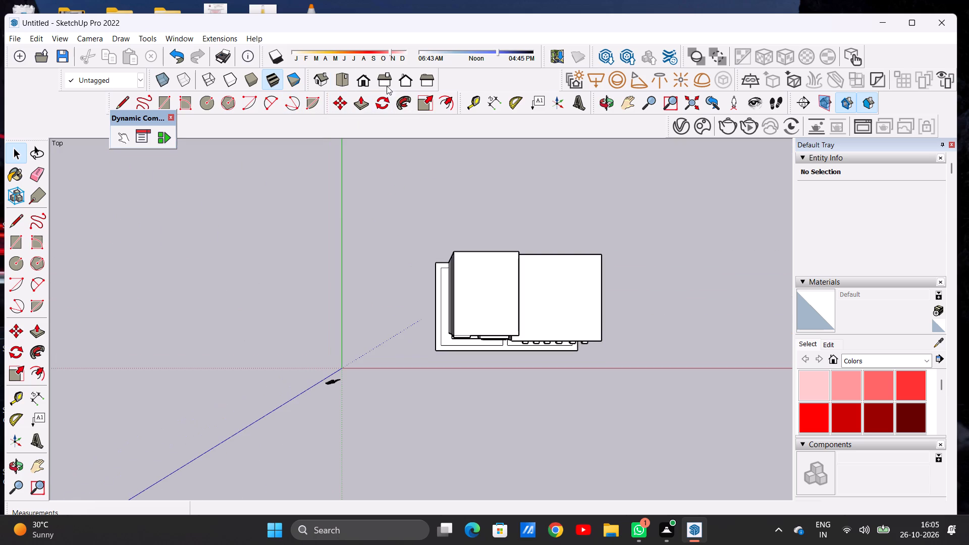
{"action": "left_click", "coordinate": [361, 81]}
{"action": "scroll", "coordinate": [131, 186], "scroll_direction": "down", "scroll_amount": 6}
{"action": "scroll", "coordinate": [406, 274], "scroll_direction": "up", "scroll_amount": 6}
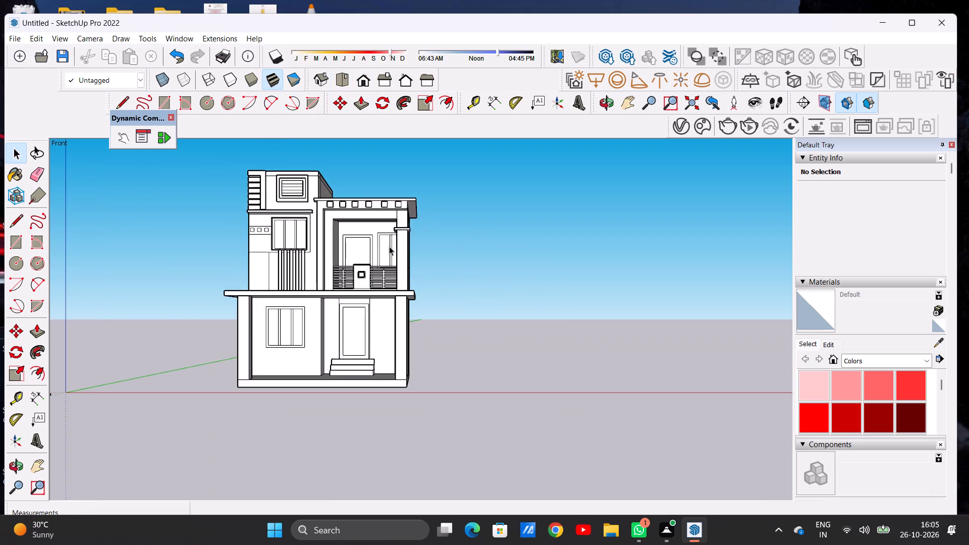
{"action": "middle_click_drag", "start_coordinate": [389, 246], "coordinate": [364, 356]}
{"action": "scroll", "coordinate": [343, 240], "scroll_direction": "up", "scroll_amount": 2}
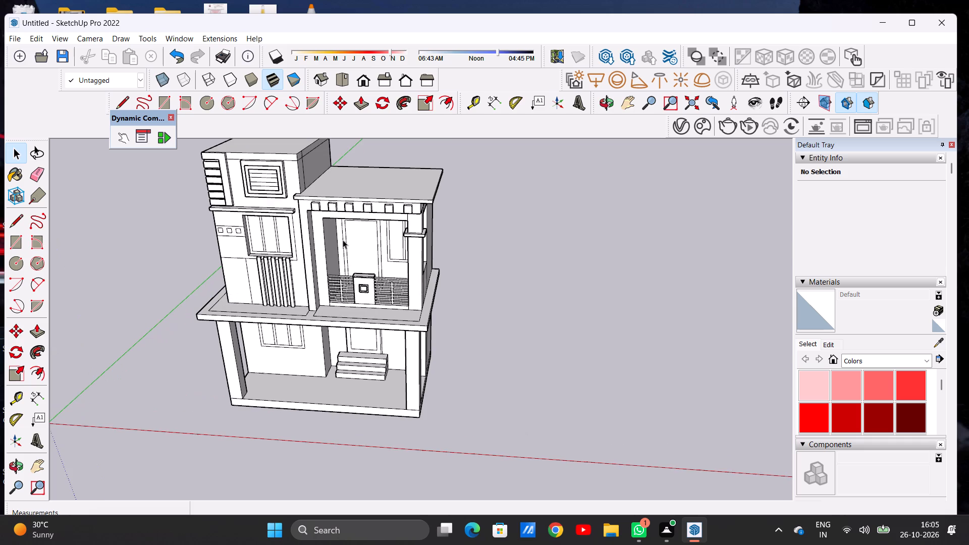
{"action": "scroll", "coordinate": [343, 240], "scroll_direction": "up", "scroll_amount": 1}
{"action": "scroll", "coordinate": [334, 260], "scroll_direction": "down", "scroll_amount": 8}
{"action": "scroll", "coordinate": [321, 201], "scroll_direction": "up", "scroll_amount": 10}
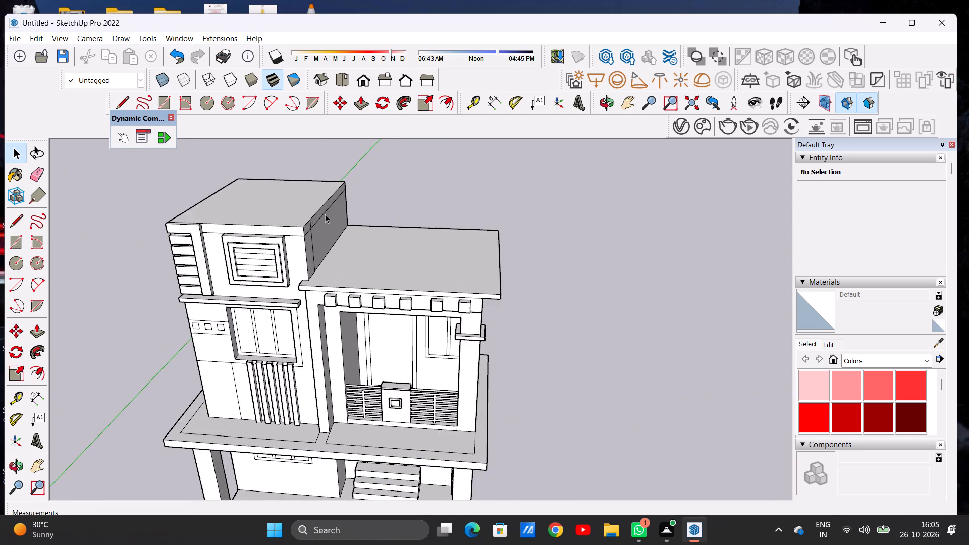
{"action": "scroll", "coordinate": [325, 214], "scroll_direction": "down", "scroll_amount": 6}
Select the entire house and move it by its front base corner about 29' 9" farther from the axes origin.
{"action": "key", "text": "space"}
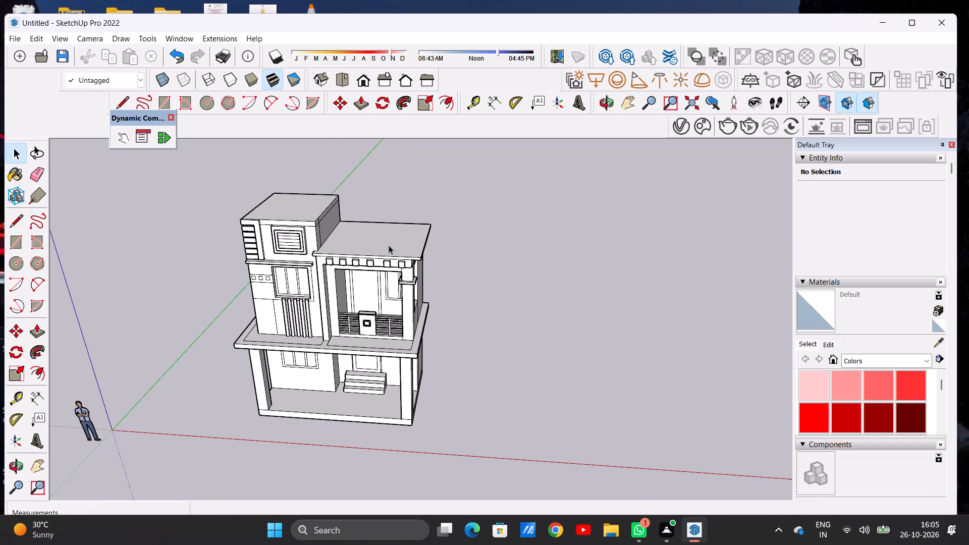
{"action": "scroll", "coordinate": [394, 241], "scroll_direction": "down", "scroll_amount": 4}
{"action": "scroll", "coordinate": [412, 265], "scroll_direction": "up", "scroll_amount": 5}
{"action": "scroll", "coordinate": [399, 434], "scroll_direction": "up", "scroll_amount": 5}
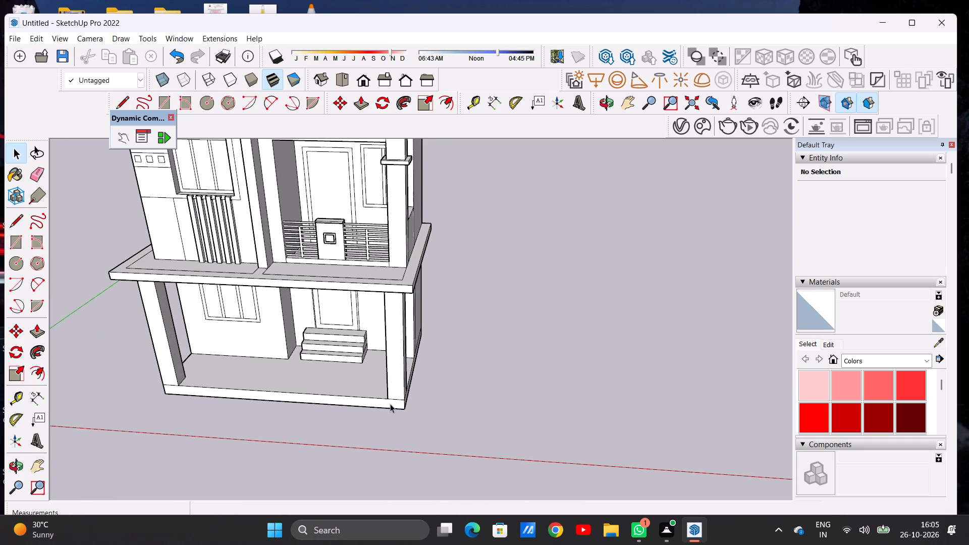
{"action": "triple_click", "coordinate": [390, 404]}
{"action": "triple_click", "coordinate": [392, 405]}
{"action": "left_click", "coordinate": [393, 406]}
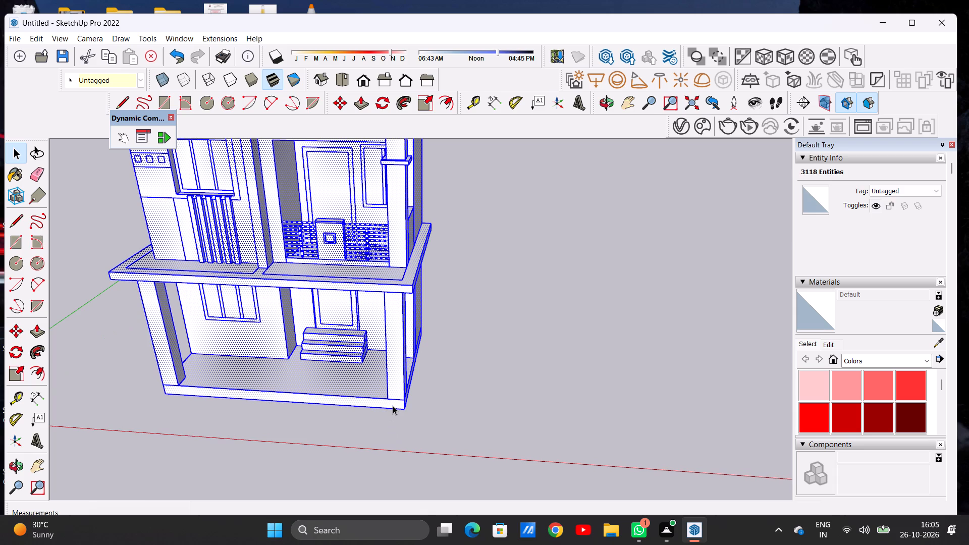
{"action": "scroll", "coordinate": [388, 417], "scroll_direction": "down", "scroll_amount": 8}
{"action": "scroll", "coordinate": [386, 421], "scroll_direction": "up", "scroll_amount": 1}
{"action": "scroll", "coordinate": [378, 423], "scroll_direction": "down", "scroll_amount": 5}
{"action": "scroll", "coordinate": [390, 398], "scroll_direction": "up", "scroll_amount": 5}
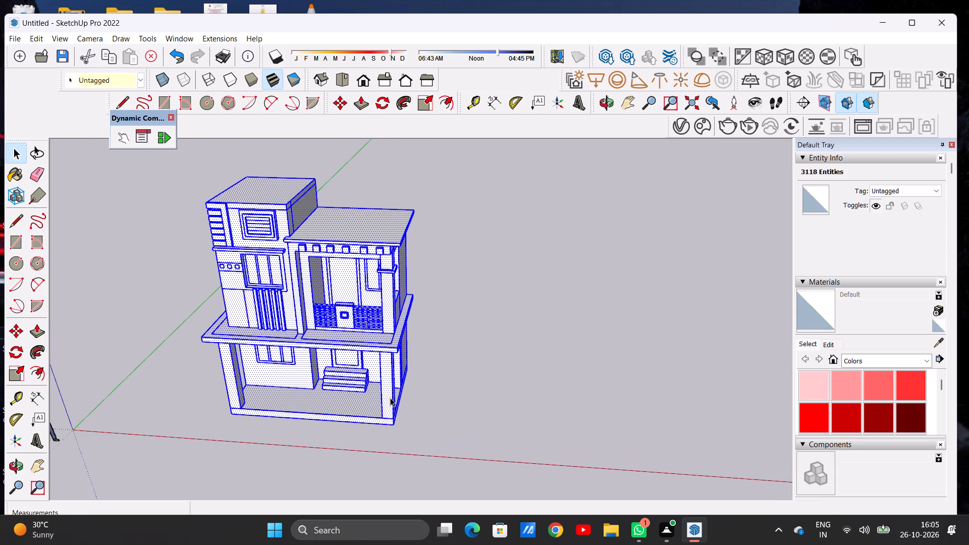
{"action": "key", "text": "m"}
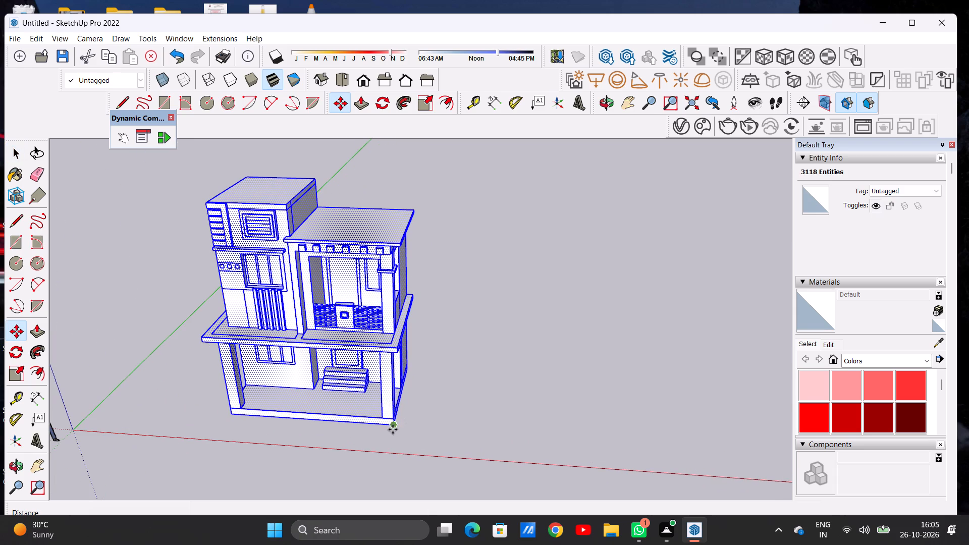
{"action": "scroll", "coordinate": [393, 429], "scroll_direction": "up", "scroll_amount": 11}
{"action": "left_click", "coordinate": [395, 421]}
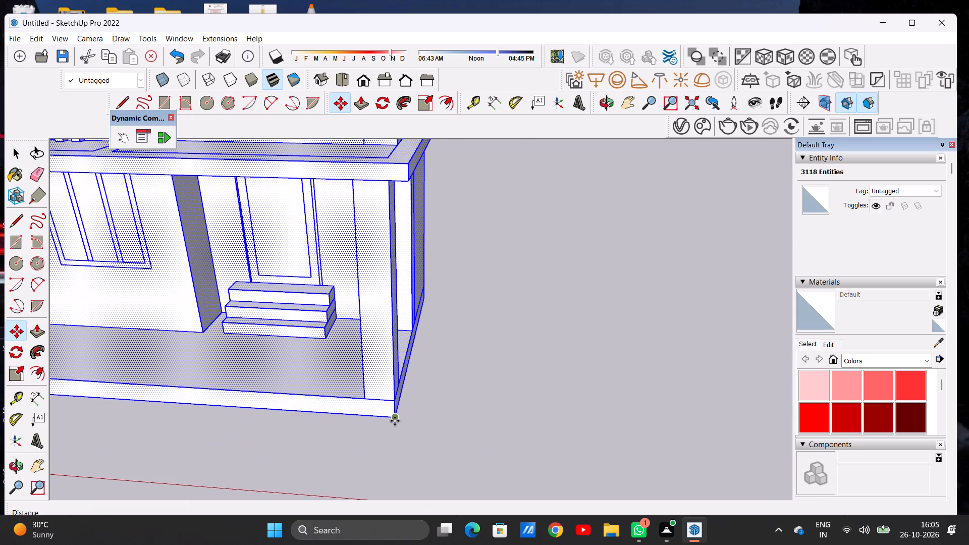
{"action": "scroll", "coordinate": [439, 418], "scroll_direction": "down", "scroll_amount": 20}
{"action": "scroll", "coordinate": [510, 360], "scroll_direction": "up", "scroll_amount": 5}
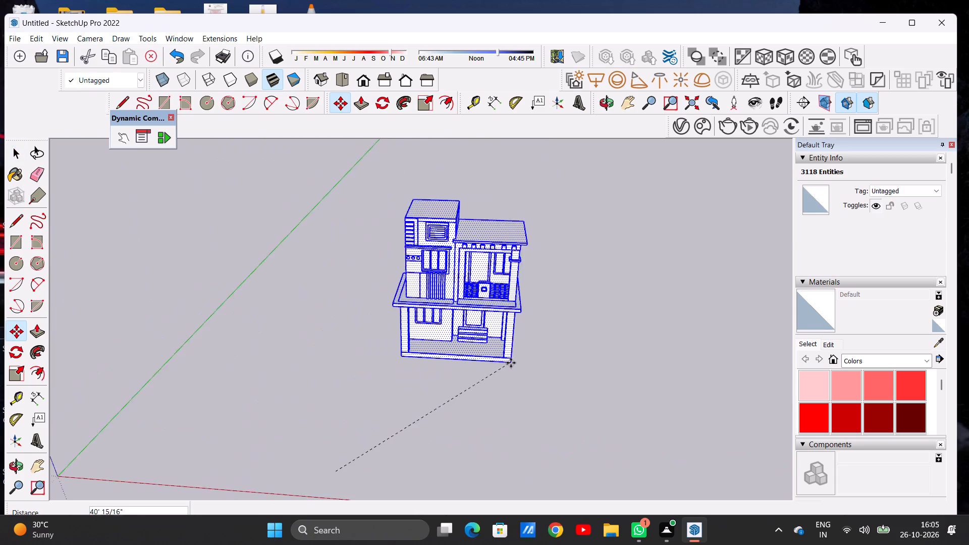
{"action": "scroll", "coordinate": [511, 363], "scroll_direction": "up", "scroll_amount": 4}
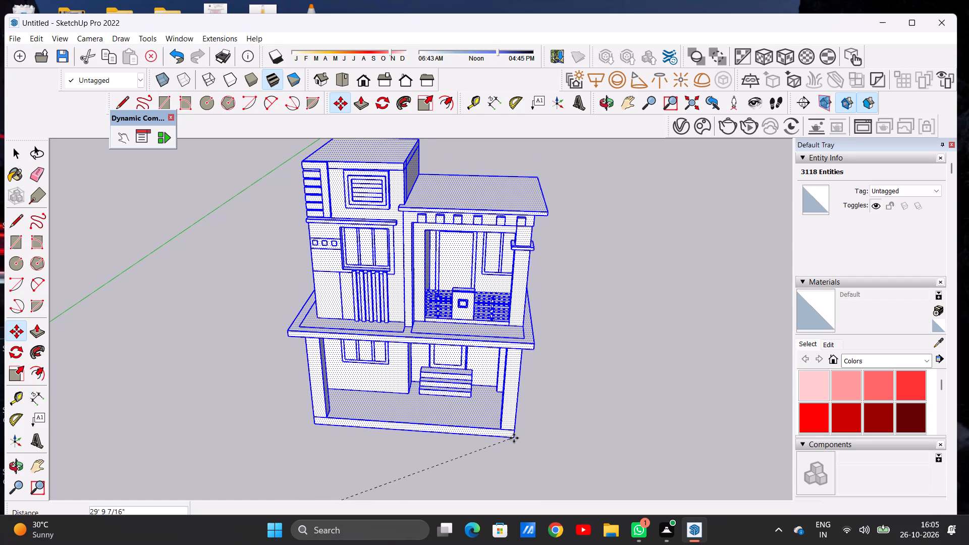
{"action": "left_click", "coordinate": [514, 438]}
{"action": "key", "text": "space"}
{"action": "scroll", "coordinate": [431, 365], "scroll_direction": "down", "scroll_amount": 6}
{"action": "scroll", "coordinate": [433, 346], "scroll_direction": "up", "scroll_amount": 3}
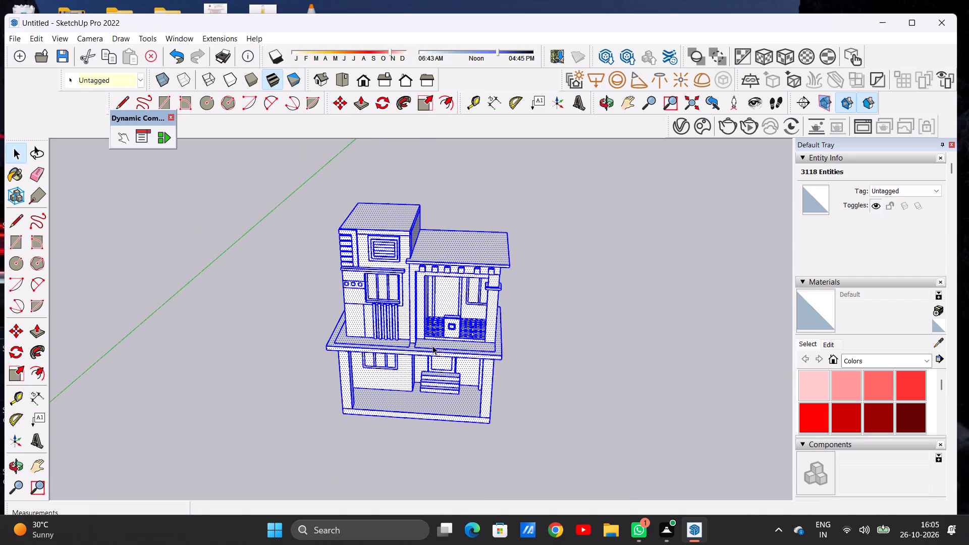
{"action": "left_click", "coordinate": [662, 350]}
{"action": "scroll", "coordinate": [552, 313], "scroll_direction": "down", "scroll_amount": 3}
{"action": "scroll", "coordinate": [530, 304], "scroll_direction": "up", "scroll_amount": 7}
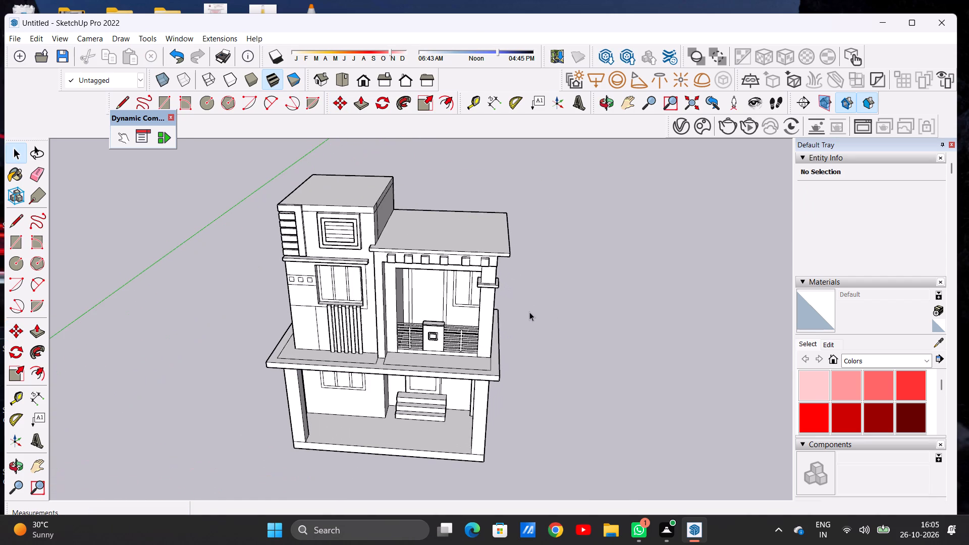
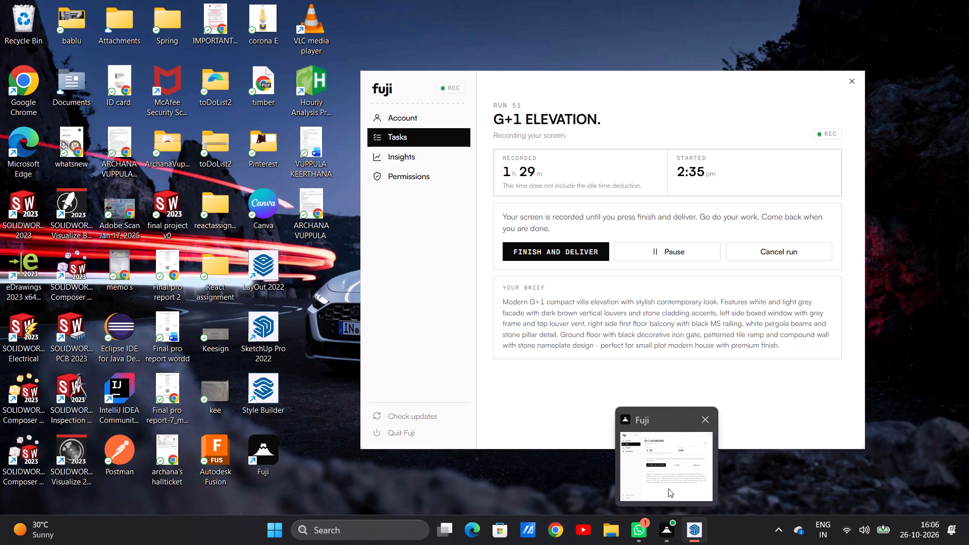
Return to the house model and examine its front facade, upper-floor windows and roofs from the front and above.
{"action": "left_click", "coordinate": [686, 477]}
{"action": "scroll", "coordinate": [526, 317], "scroll_direction": "down", "scroll_amount": 5}
{"action": "scroll", "coordinate": [520, 272], "scroll_direction": "down", "scroll_amount": 5}
{"action": "scroll", "coordinate": [481, 336], "scroll_direction": "up", "scroll_amount": 3}
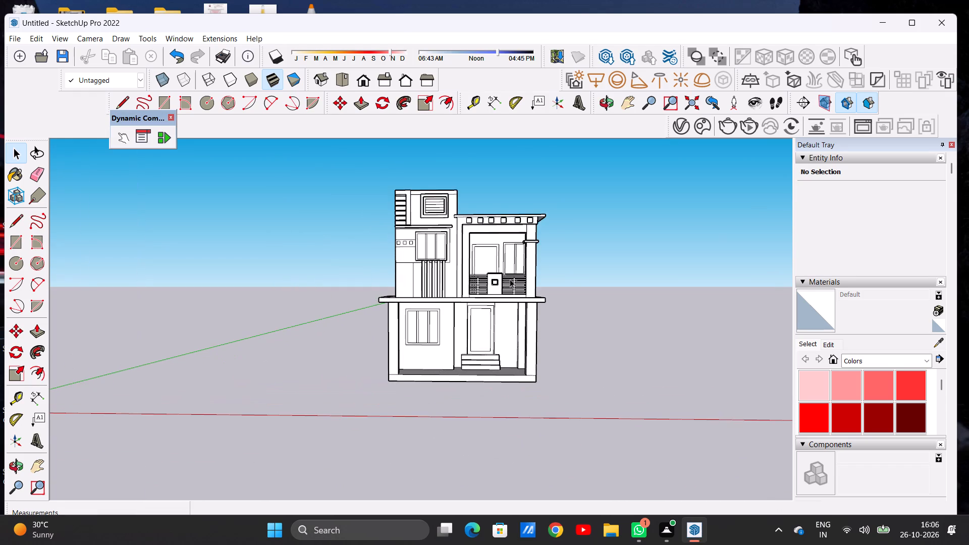
{"action": "middle_click_drag", "start_coordinate": [511, 281], "coordinate": [506, 398]}
{"action": "scroll", "coordinate": [521, 255], "scroll_direction": "up", "scroll_amount": 5}
{"action": "scroll", "coordinate": [371, 250], "scroll_direction": "down", "scroll_amount": 7}
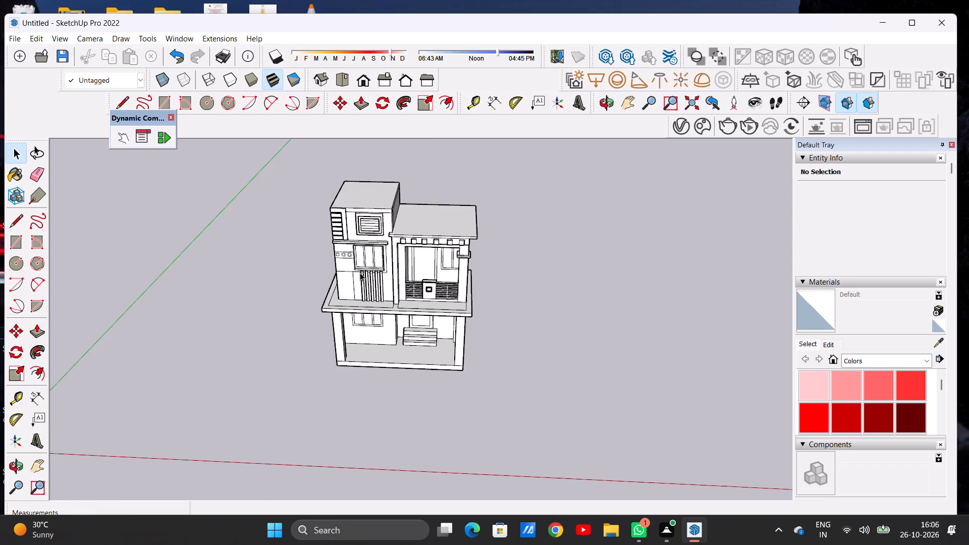
{"action": "scroll", "coordinate": [391, 222], "scroll_direction": "up", "scroll_amount": 5}
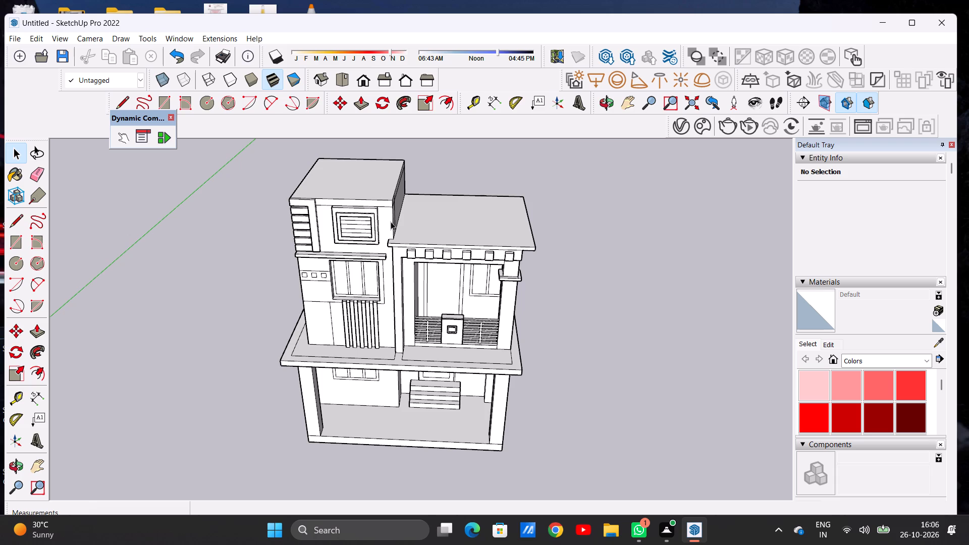
{"action": "scroll", "coordinate": [386, 213], "scroll_direction": "down", "scroll_amount": 6}
{"action": "scroll", "coordinate": [383, 235], "scroll_direction": "up", "scroll_amount": 7}
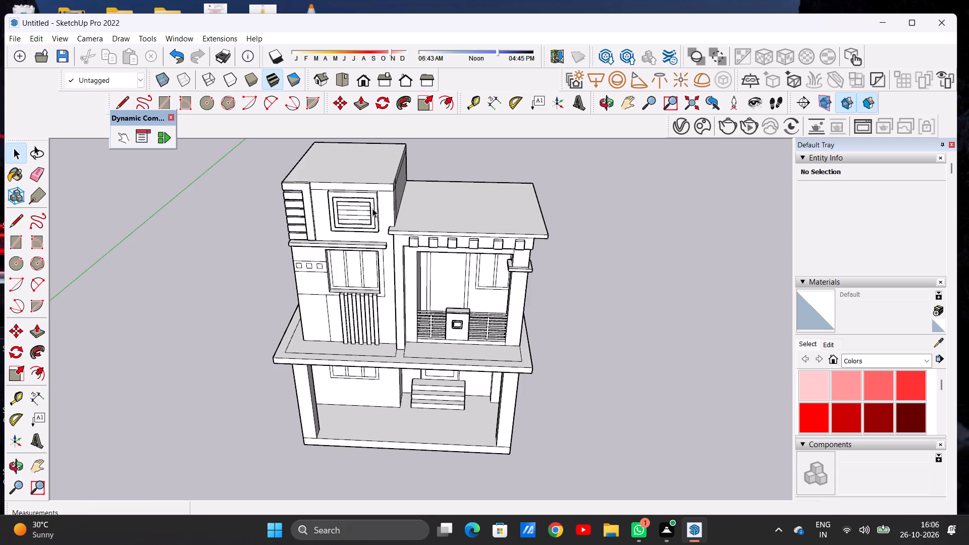
{"action": "scroll", "coordinate": [358, 239], "scroll_direction": "down", "scroll_amount": 5}
{"action": "scroll", "coordinate": [350, 219], "scroll_direction": "up", "scroll_amount": 13}
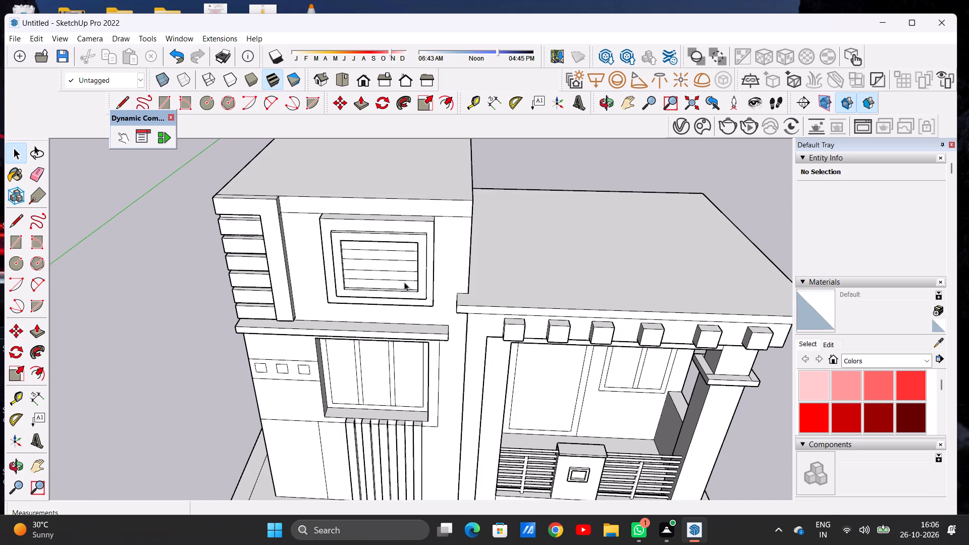
{"action": "scroll", "coordinate": [393, 235], "scroll_direction": "down", "scroll_amount": 1}
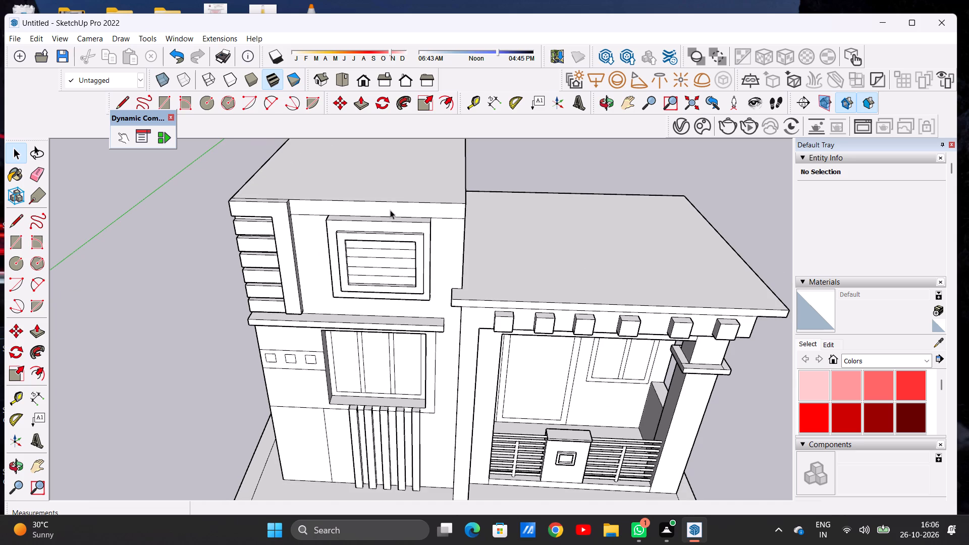
{"action": "scroll", "coordinate": [392, 252], "scroll_direction": "up", "scroll_amount": 3}
{"action": "middle_click_drag", "start_coordinate": [393, 278], "coordinate": [395, 208]}
{"action": "scroll", "coordinate": [399, 223], "scroll_direction": "down", "scroll_amount": 8}
{"action": "scroll", "coordinate": [415, 230], "scroll_direction": "up", "scroll_amount": 1}
{"action": "scroll", "coordinate": [425, 220], "scroll_direction": "down", "scroll_amount": 7}
{"action": "scroll", "coordinate": [425, 220], "scroll_direction": "up", "scroll_amount": 1}
{"action": "scroll", "coordinate": [425, 220], "scroll_direction": "down", "scroll_amount": 7}
{"action": "scroll", "coordinate": [425, 221], "scroll_direction": "up", "scroll_amount": 3}
{"action": "scroll", "coordinate": [426, 222], "scroll_direction": "down", "scroll_amount": 1}
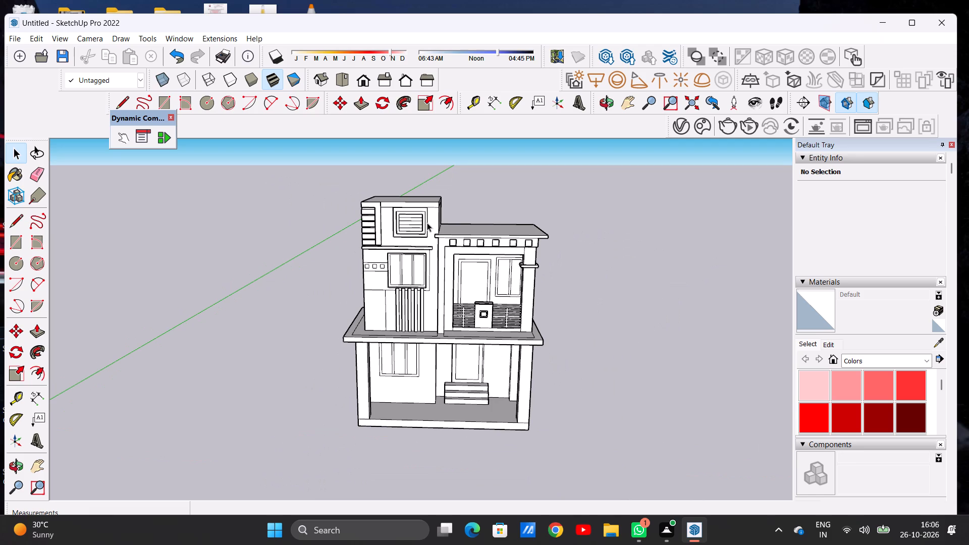
{"action": "scroll", "coordinate": [426, 223], "scroll_direction": "down", "scroll_amount": 3}
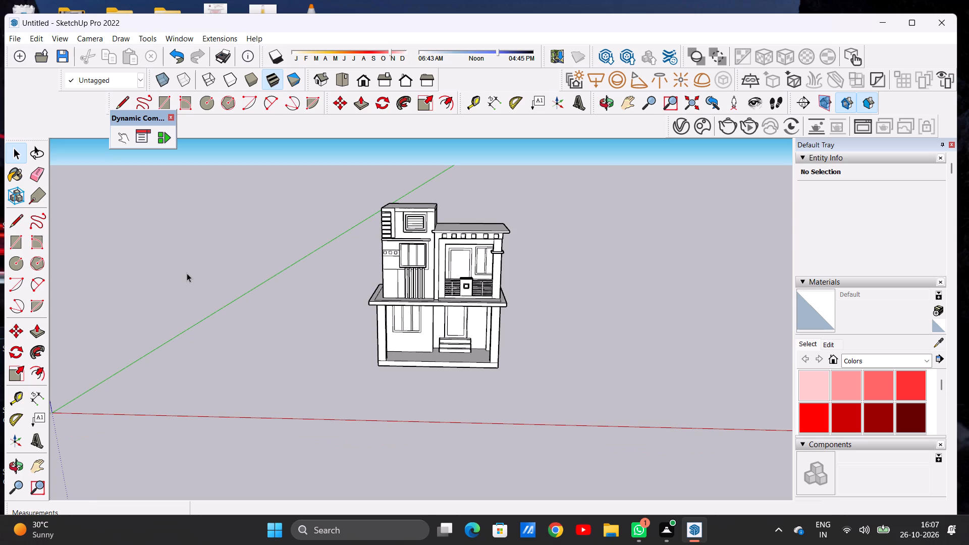
{"action": "scroll", "coordinate": [182, 245], "scroll_direction": "down", "scroll_amount": 5}
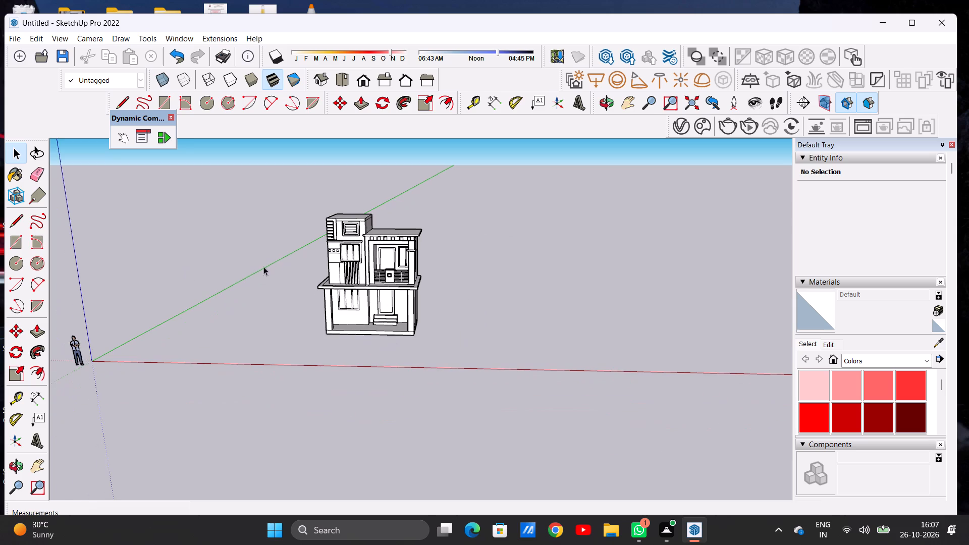
{"action": "scroll", "coordinate": [352, 281], "scroll_direction": "up", "scroll_amount": 8}
{"action": "scroll", "coordinate": [340, 270], "scroll_direction": "down", "scroll_amount": 2}
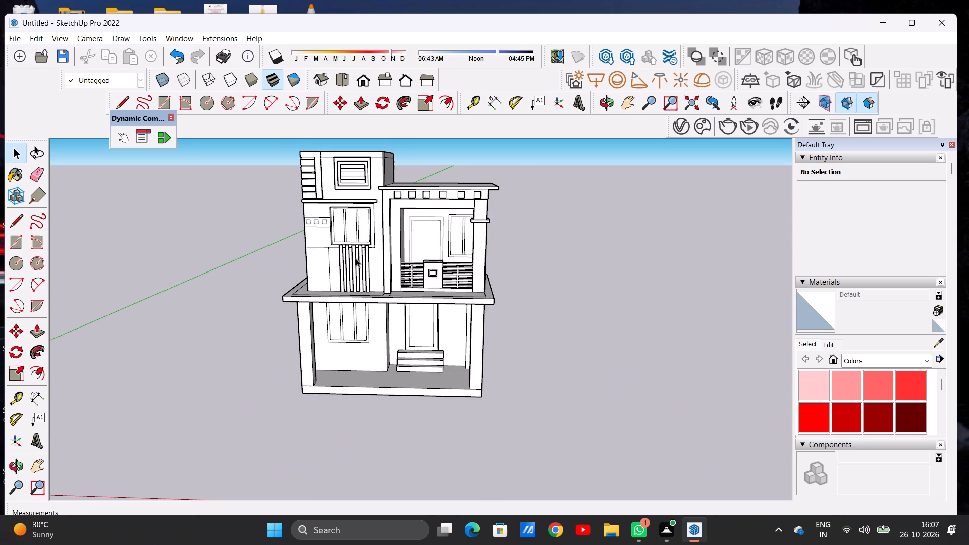
Examine the upper-floor front wall with its vertical strips and dividing lines, the side wall and the whole facade from several angles.
{"action": "scroll", "coordinate": [351, 257], "scroll_direction": "up", "scroll_amount": 3}
{"action": "middle_click_drag", "start_coordinate": [314, 259], "coordinate": [361, 285]}
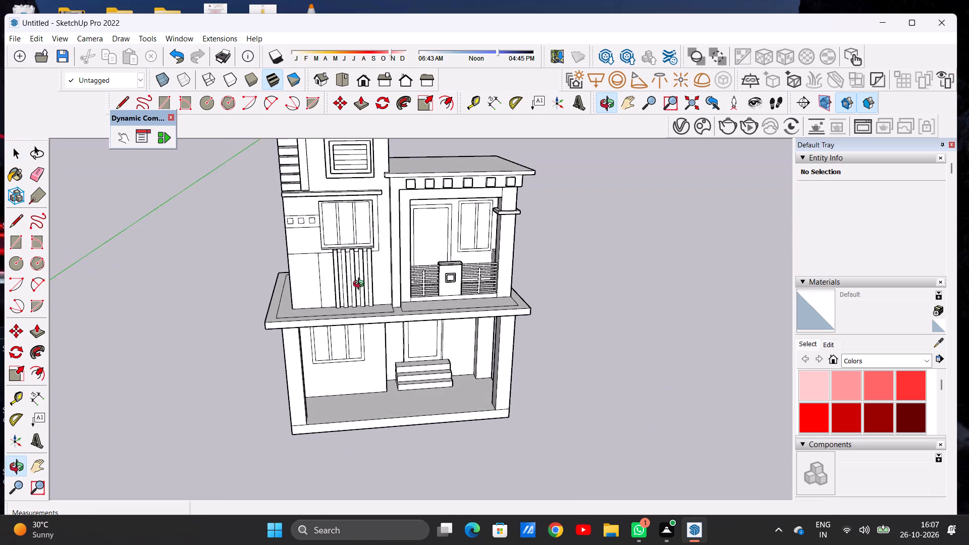
{"action": "middle_click_drag", "start_coordinate": [361, 285], "coordinate": [358, 283]}
{"action": "middle_click", "coordinate": [353, 280]}
{"action": "scroll", "coordinate": [353, 279], "scroll_direction": "up", "scroll_amount": 1}
{"action": "scroll", "coordinate": [390, 256], "scroll_direction": "down", "scroll_amount": 3}
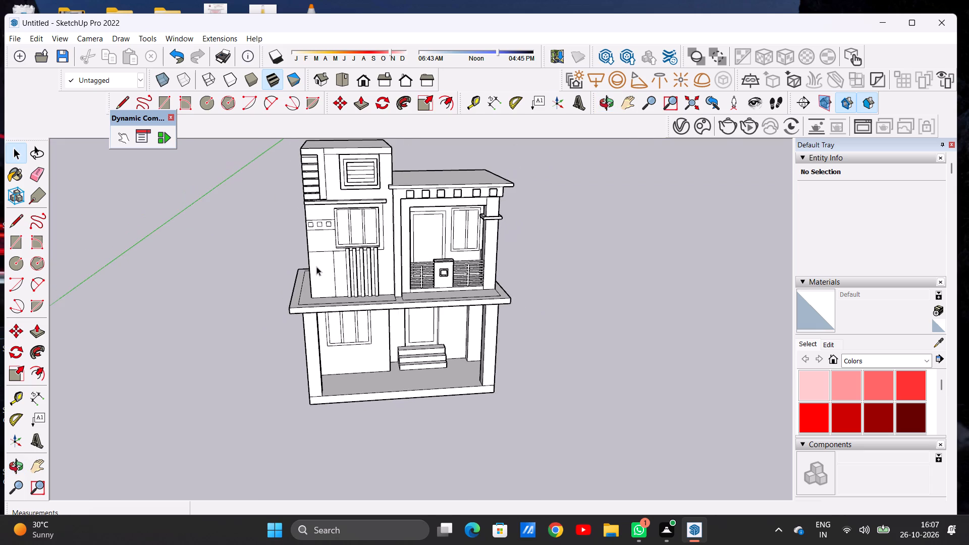
{"action": "scroll", "coordinate": [316, 266], "scroll_direction": "up", "scroll_amount": 11}
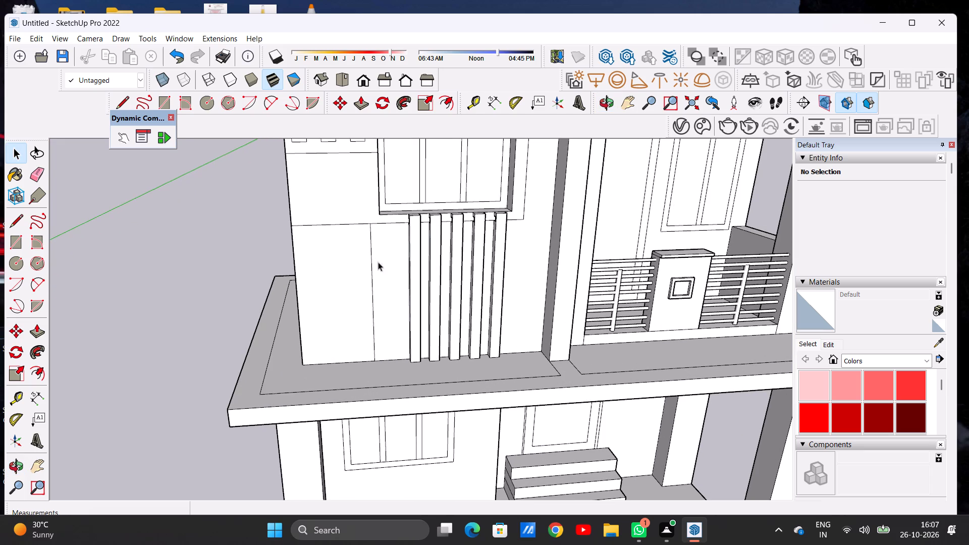
{"action": "middle_click_drag", "start_coordinate": [336, 270], "coordinate": [474, 263]}
{"action": "scroll", "coordinate": [307, 266], "scroll_direction": "down", "scroll_amount": 8}
{"action": "scroll", "coordinate": [335, 271], "scroll_direction": "up", "scroll_amount": 7}
{"action": "scroll", "coordinate": [335, 270], "scroll_direction": "down", "scroll_amount": 7}
{"action": "scroll", "coordinate": [335, 272], "scroll_direction": "up", "scroll_amount": 1}
{"action": "scroll", "coordinate": [335, 272], "scroll_direction": "down", "scroll_amount": 6}
{"action": "scroll", "coordinate": [343, 235], "scroll_direction": "up", "scroll_amount": 7}
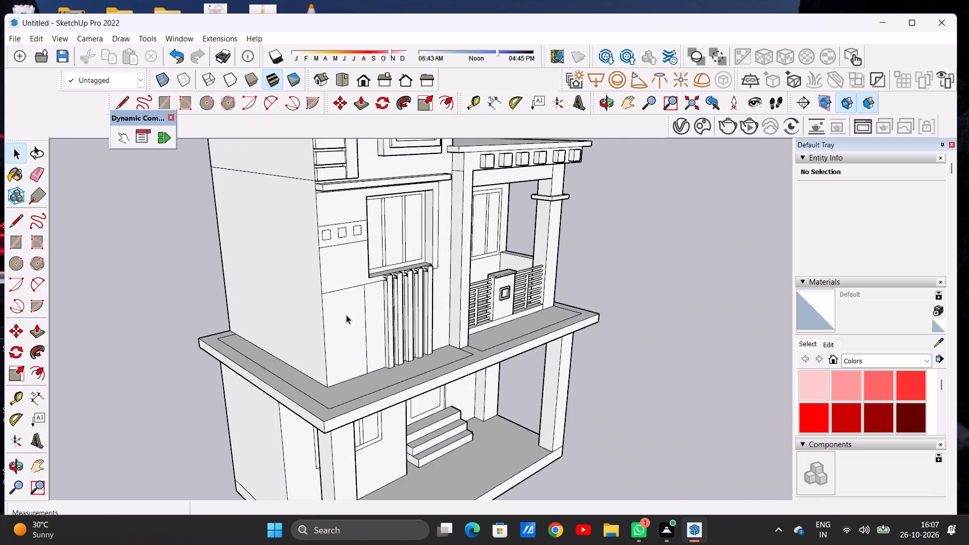
{"action": "scroll", "coordinate": [345, 316], "scroll_direction": "up", "scroll_amount": 6}
{"action": "scroll", "coordinate": [347, 310], "scroll_direction": "down", "scroll_amount": 2}
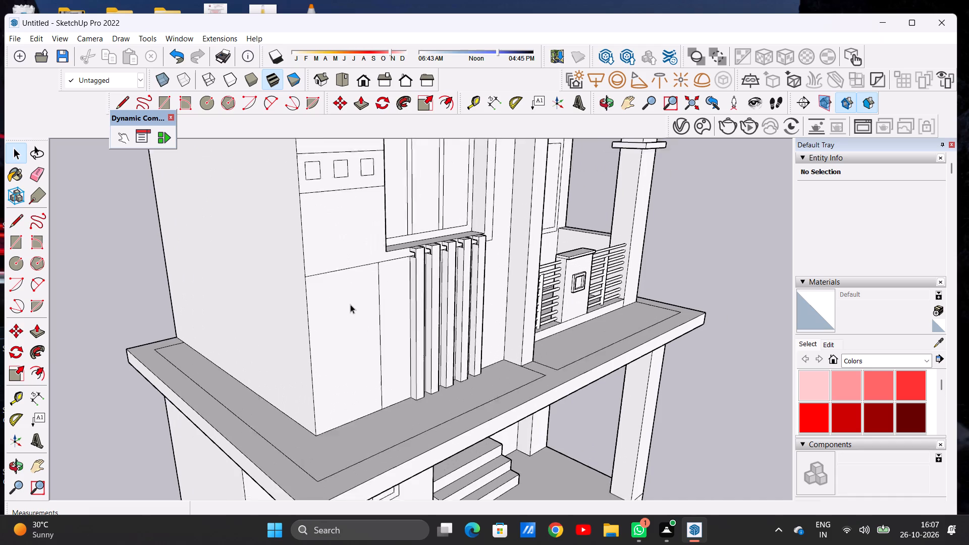
{"action": "scroll", "coordinate": [350, 304], "scroll_direction": "down", "scroll_amount": 4}
{"action": "scroll", "coordinate": [389, 287], "scroll_direction": "down", "scroll_amount": 1}
{"action": "middle_click_drag", "start_coordinate": [391, 287], "coordinate": [240, 267]}
{"action": "scroll", "coordinate": [308, 281], "scroll_direction": "down", "scroll_amount": 12}
{"action": "scroll", "coordinate": [390, 226], "scroll_direction": "down", "scroll_amount": 2}
{"action": "scroll", "coordinate": [390, 226], "scroll_direction": "up", "scroll_amount": 1}
{"action": "scroll", "coordinate": [391, 226], "scroll_direction": "down", "scroll_amount": 3}
{"action": "scroll", "coordinate": [369, 324], "scroll_direction": "up", "scroll_amount": 4}
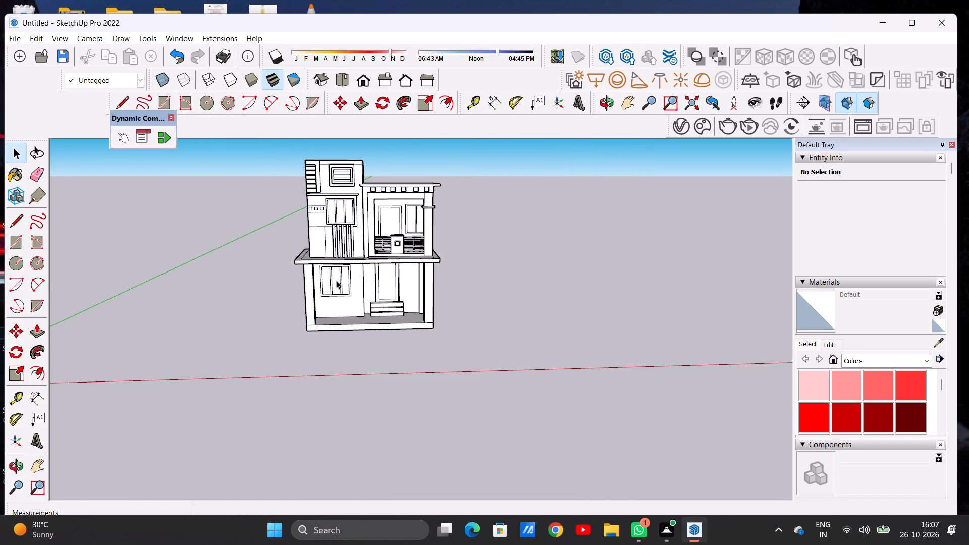
{"action": "scroll", "coordinate": [325, 308], "scroll_direction": "down", "scroll_amount": 10}
{"action": "scroll", "coordinate": [327, 249], "scroll_direction": "up", "scroll_amount": 3}
{"action": "scroll", "coordinate": [327, 249], "scroll_direction": "down", "scroll_amount": 1}
{"action": "scroll", "coordinate": [327, 249], "scroll_direction": "up", "scroll_amount": 7}
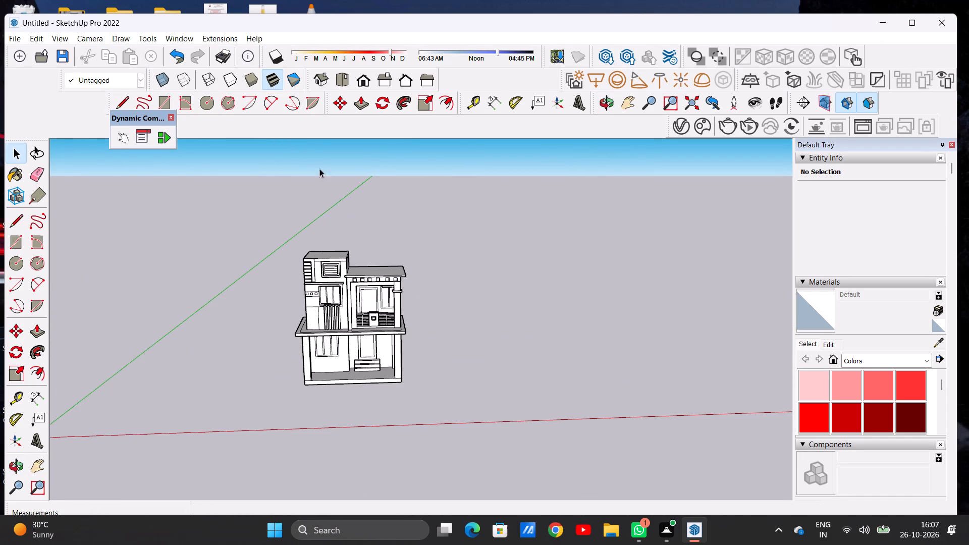
Working from above, draw a ground rectangle around the house base, extending beyond both sides and the front as a plot.
{"action": "left_click", "coordinate": [340, 81]}
{"action": "scroll", "coordinate": [347, 245], "scroll_direction": "down", "scroll_amount": 4}
{"action": "scroll", "coordinate": [435, 317], "scroll_direction": "up", "scroll_amount": 5}
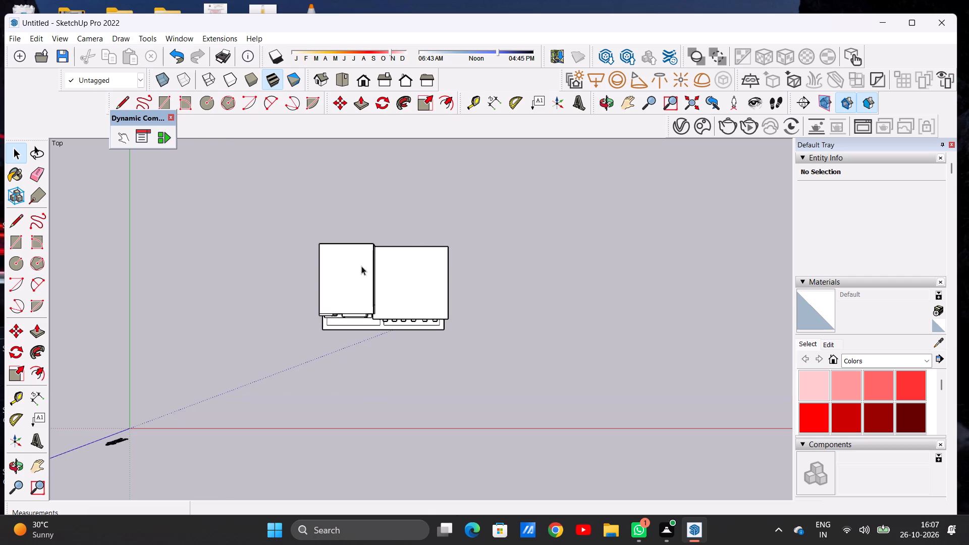
{"action": "middle_click_drag", "start_coordinate": [361, 266], "coordinate": [369, 315]}
{"action": "middle_click_drag", "start_coordinate": [368, 302], "coordinate": [362, 292]}
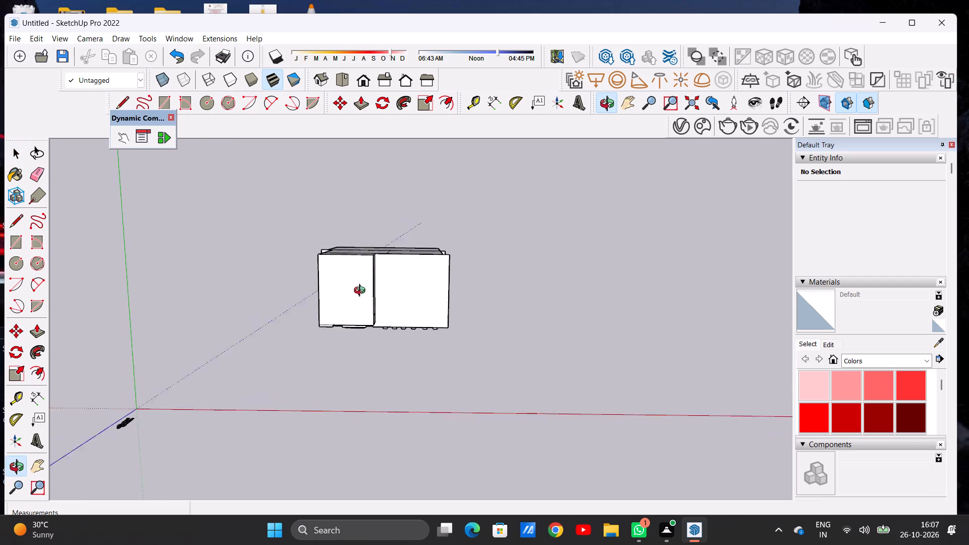
{"action": "middle_click_drag", "start_coordinate": [362, 292], "coordinate": [357, 295]}
{"action": "scroll", "coordinate": [357, 292], "scroll_direction": "up", "scroll_amount": 5}
{"action": "left_click", "coordinate": [344, 97]}
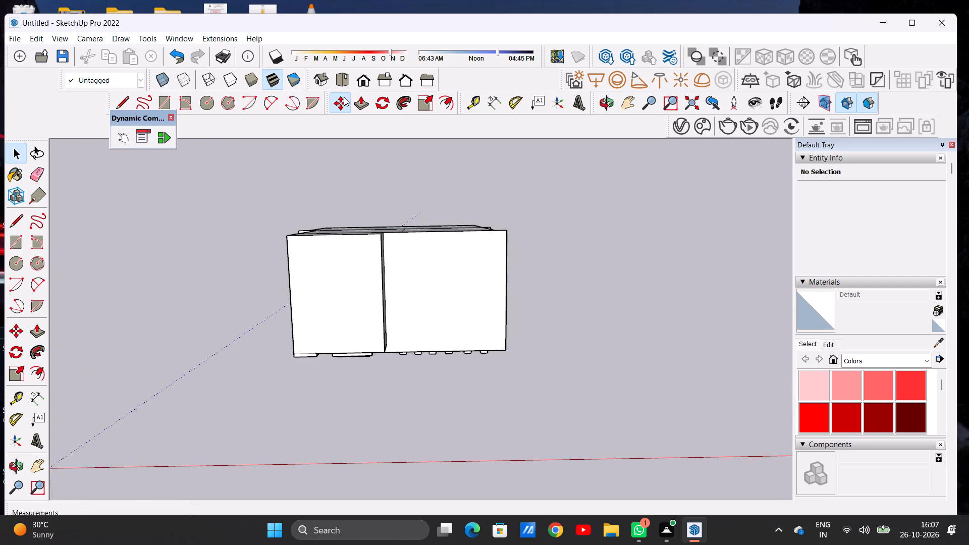
{"action": "left_click", "coordinate": [342, 79]}
{"action": "scroll", "coordinate": [392, 246], "scroll_direction": "up", "scroll_amount": 5}
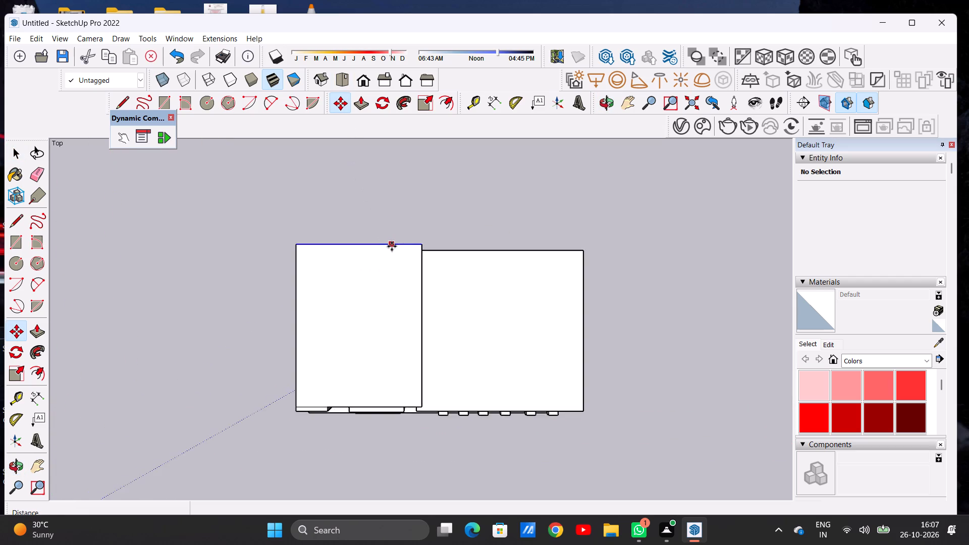
{"action": "key", "text": "space"}
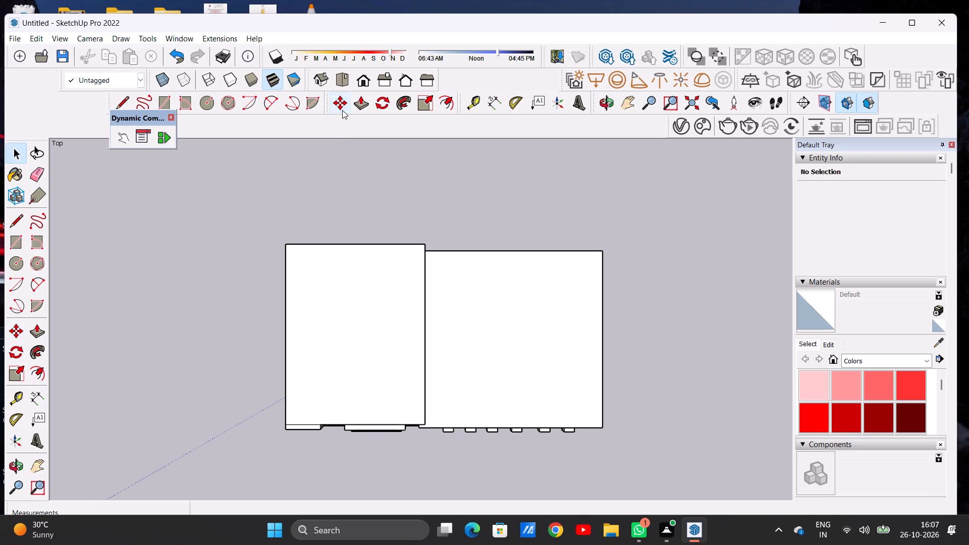
{"action": "left_click", "coordinate": [340, 81]}
{"action": "scroll", "coordinate": [357, 276], "scroll_direction": "up", "scroll_amount": 2}
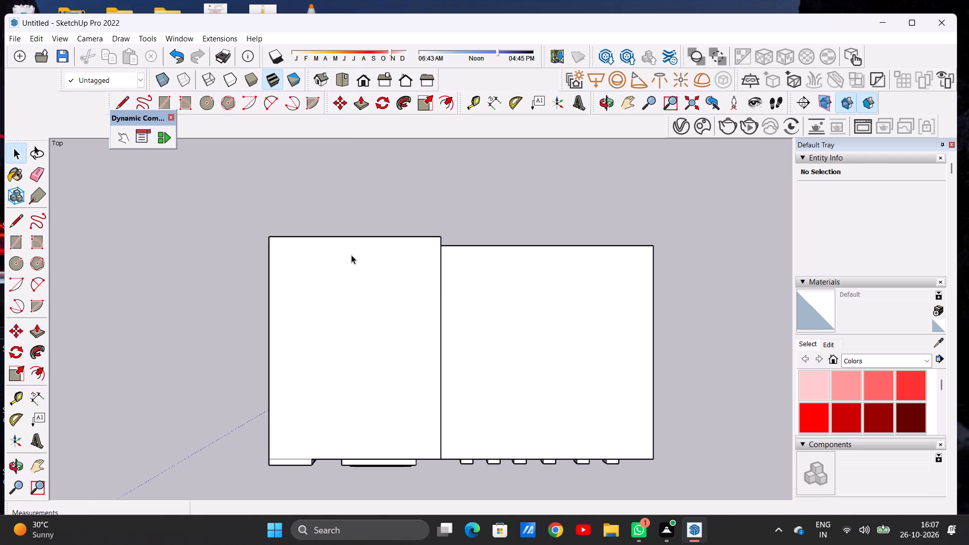
{"action": "middle_click_drag", "start_coordinate": [356, 269], "coordinate": [360, 307]}
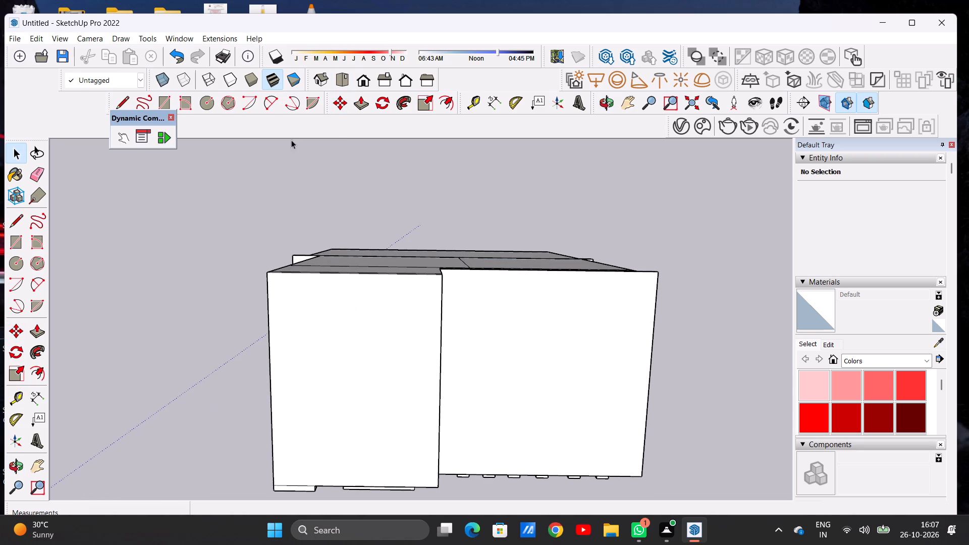
{"action": "left_click", "coordinate": [167, 102]}
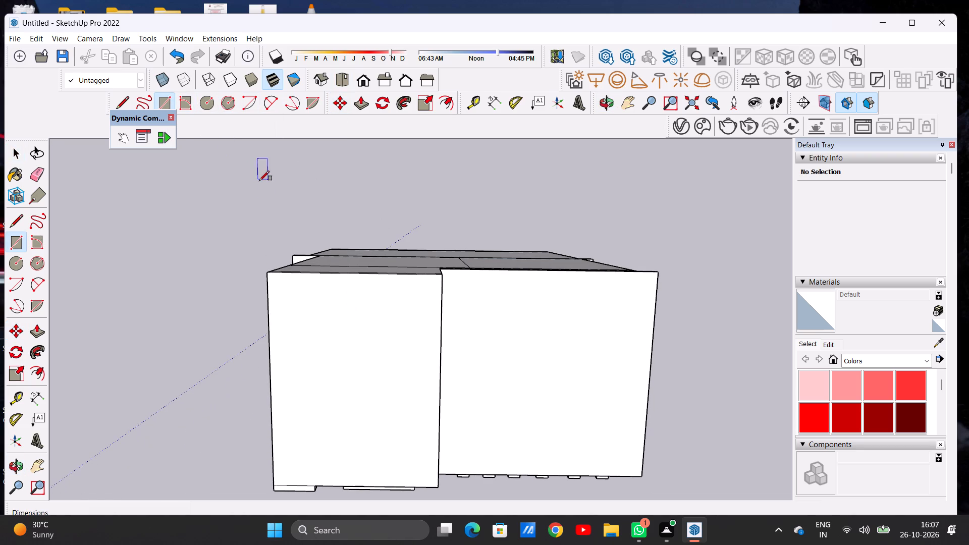
{"action": "left_click", "coordinate": [264, 232]}
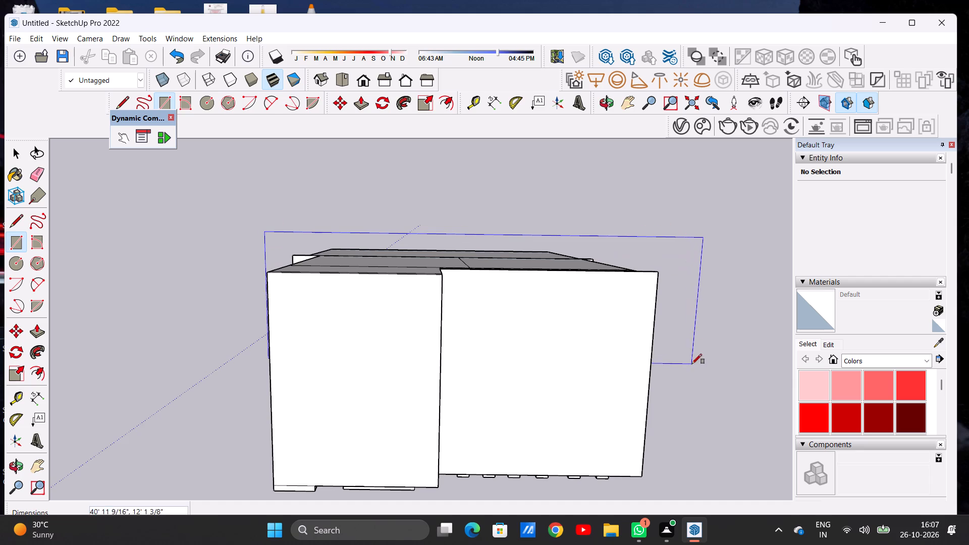
{"action": "scroll", "coordinate": [658, 232], "scroll_direction": "down", "scroll_amount": 15}
{"action": "scroll", "coordinate": [676, 335], "scroll_direction": "up", "scroll_amount": 5}
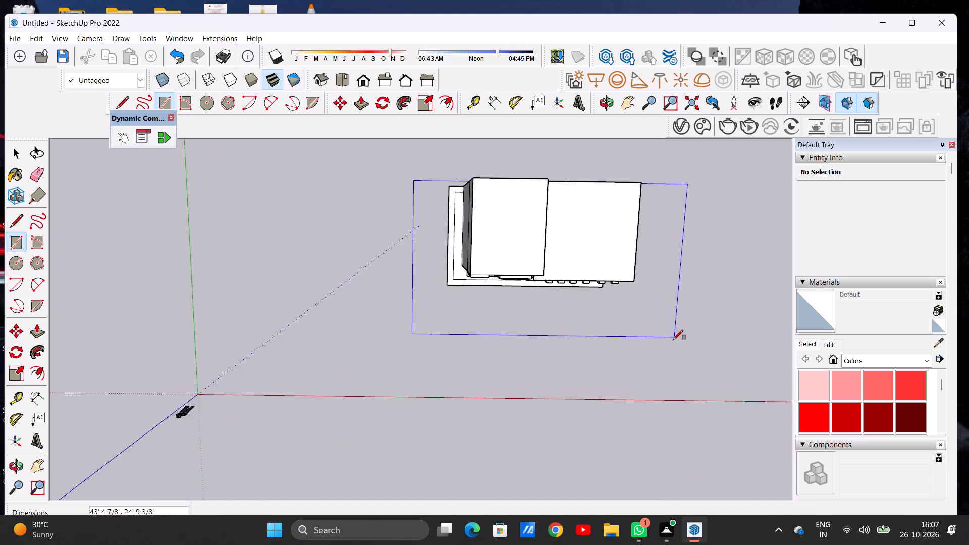
{"action": "scroll", "coordinate": [673, 340], "scroll_direction": "up", "scroll_amount": 5}
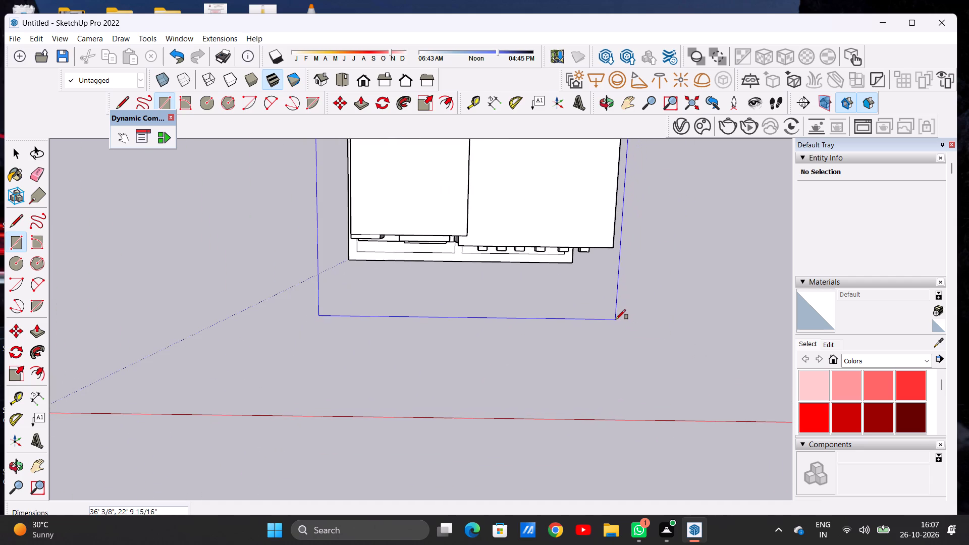
{"action": "left_click", "coordinate": [631, 320]}
{"action": "key", "text": "space"}
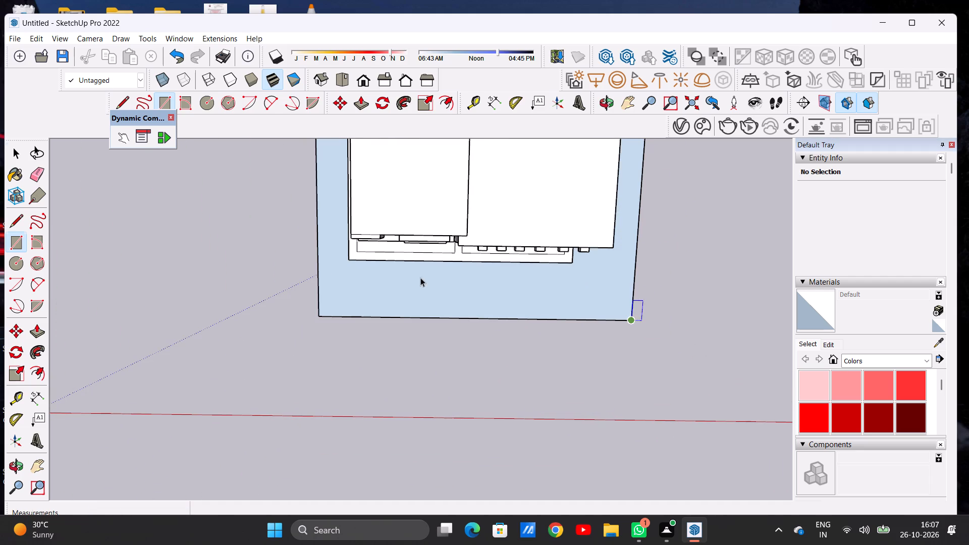
Examine the ground rectangle's margins around the house from the front, side and rear.
{"action": "scroll", "coordinate": [420, 278], "scroll_direction": "down", "scroll_amount": 6}
{"action": "middle_click_drag", "start_coordinate": [434, 304], "coordinate": [447, 146]}
{"action": "scroll", "coordinate": [496, 345], "scroll_direction": "up", "scroll_amount": 5}
{"action": "middle_click_drag", "start_coordinate": [477, 337], "coordinate": [478, 270]}
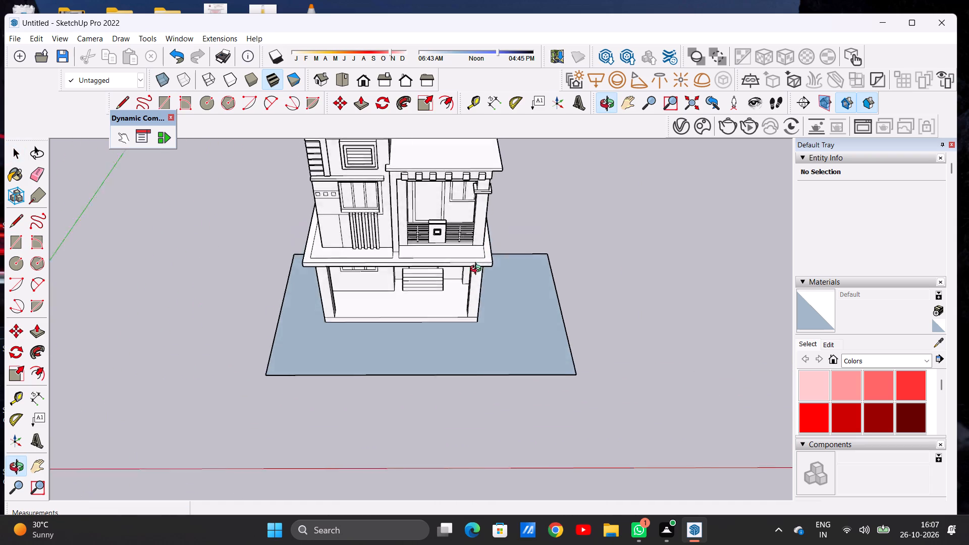
{"action": "middle_click_drag", "start_coordinate": [478, 270], "coordinate": [478, 177]}
{"action": "scroll", "coordinate": [474, 348], "scroll_direction": "up", "scroll_amount": 8}
{"action": "scroll", "coordinate": [461, 291], "scroll_direction": "down", "scroll_amount": 9}
{"action": "middle_click_drag", "start_coordinate": [503, 297], "coordinate": [401, 305]}
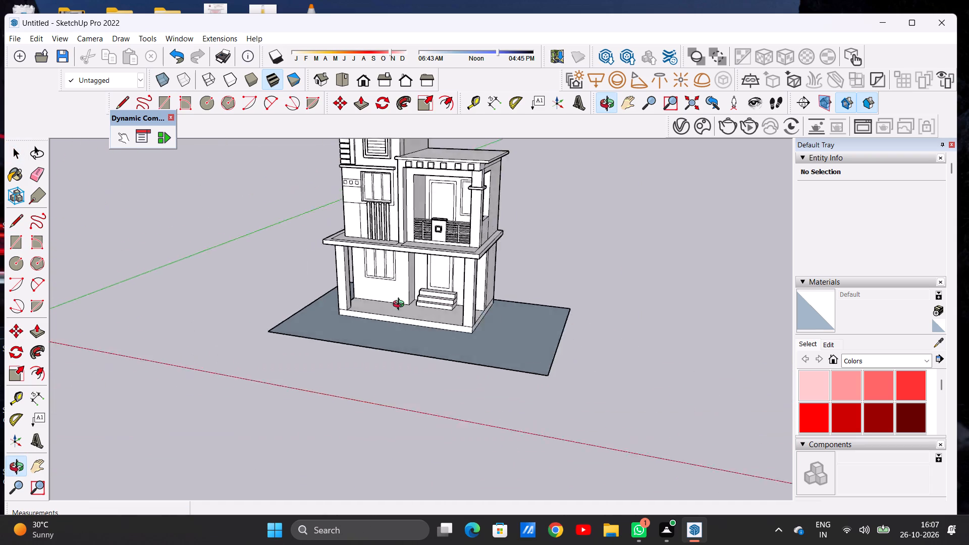
{"action": "middle_click_drag", "start_coordinate": [401, 305], "coordinate": [279, 354]}
{"action": "scroll", "coordinate": [334, 310], "scroll_direction": "down", "scroll_amount": 5}
{"action": "middle_click_drag", "start_coordinate": [453, 331], "coordinate": [238, 309]}
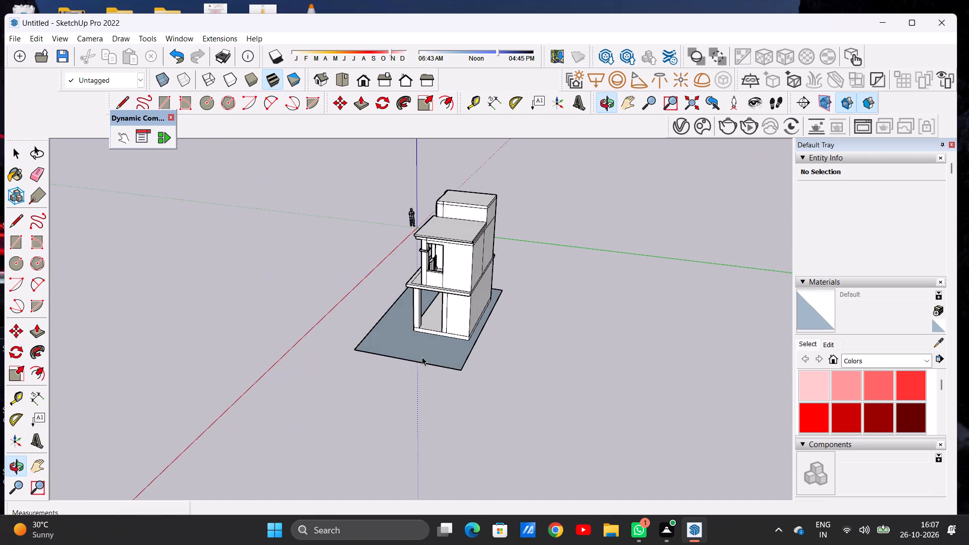
{"action": "scroll", "coordinate": [466, 354], "scroll_direction": "up", "scroll_amount": 7}
{"action": "scroll", "coordinate": [470, 228], "scroll_direction": "down", "scroll_amount": 7}
{"action": "middle_click_drag", "start_coordinate": [502, 326], "coordinate": [400, 387]}
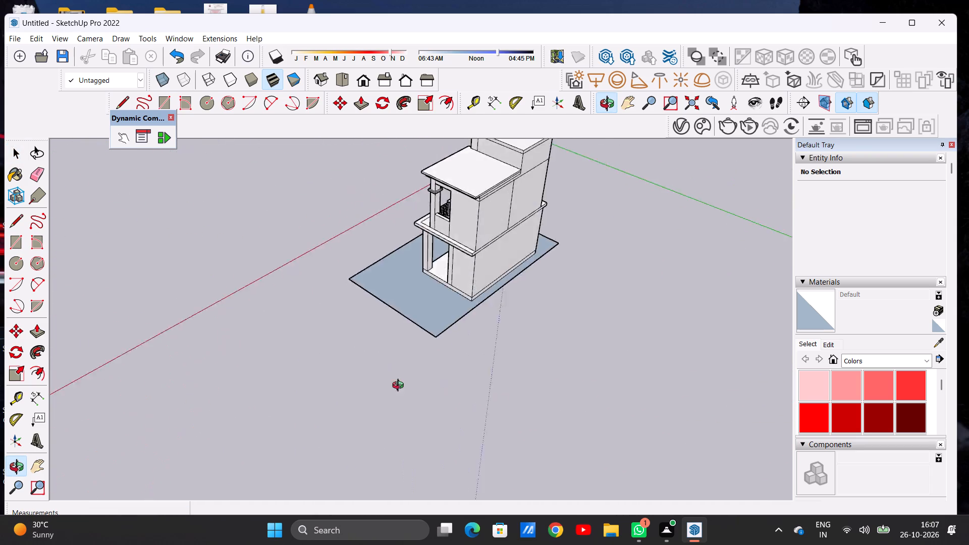
{"action": "middle_click_drag", "start_coordinate": [400, 387], "coordinate": [286, 386]}
{"action": "scroll", "coordinate": [336, 268], "scroll_direction": "down", "scroll_amount": 3}
{"action": "middle_click_drag", "start_coordinate": [430, 293], "coordinate": [428, 292]}
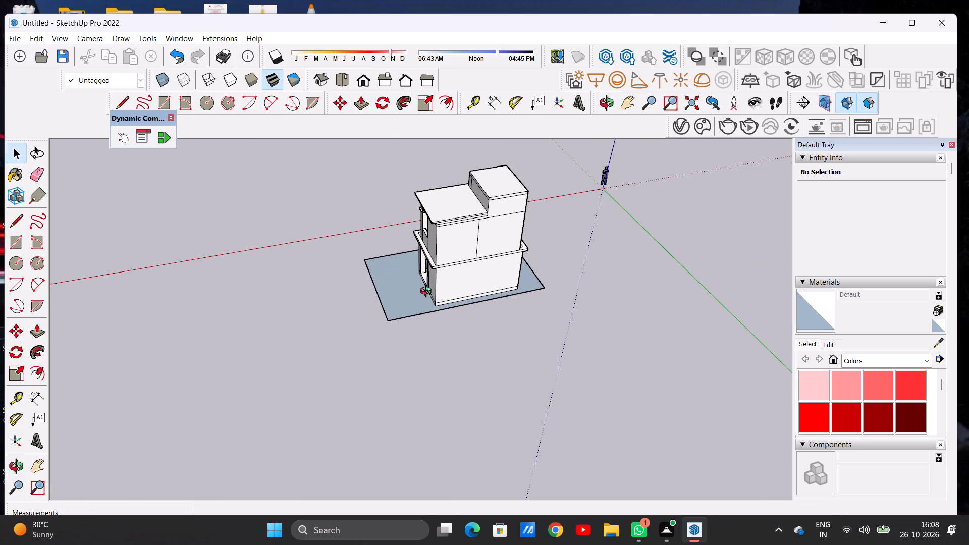
{"action": "middle_click_drag", "start_coordinate": [428, 292], "coordinate": [343, 332]}
{"action": "middle_click", "coordinate": [343, 332]}
{"action": "scroll", "coordinate": [384, 243], "scroll_direction": "down", "scroll_amount": 5}
{"action": "scroll", "coordinate": [422, 306], "scroll_direction": "up", "scroll_amount": 6}
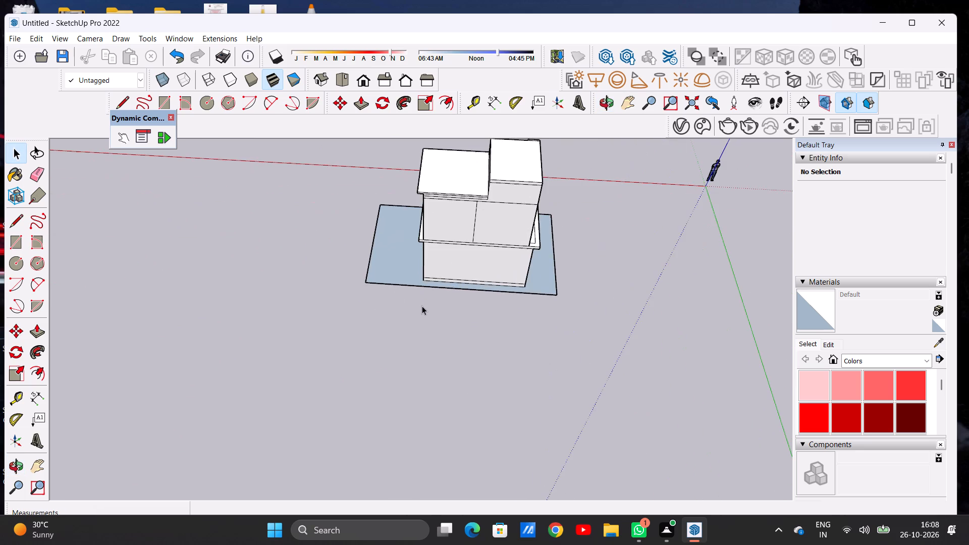
Extend the ground plot behind the house with a full-width rectangle about 3 ft 1 in deep, and erase the dividing edge.
{"action": "middle_click_drag", "start_coordinate": [427, 312], "coordinate": [439, 345]}
{"action": "scroll", "coordinate": [446, 318], "scroll_direction": "up", "scroll_amount": 8}
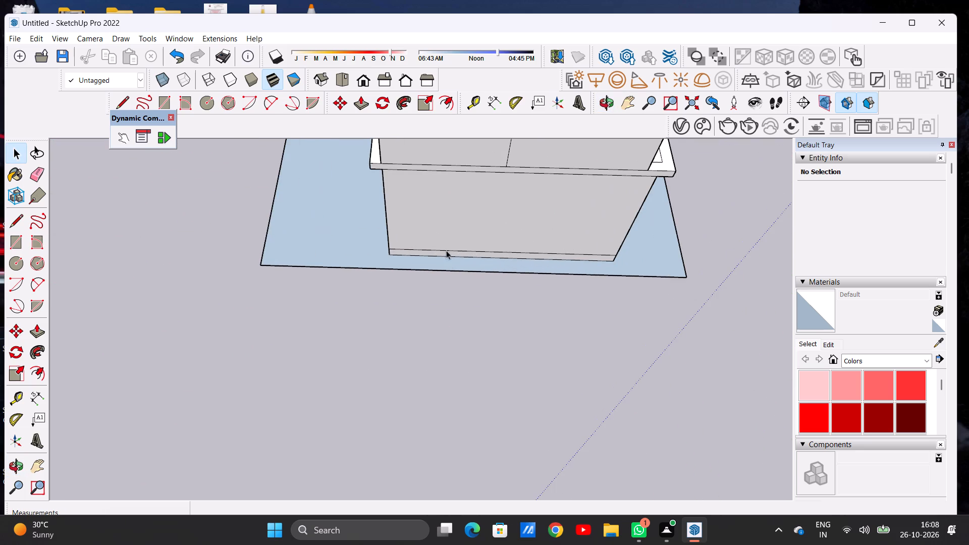
{"action": "left_click", "coordinate": [168, 103]}
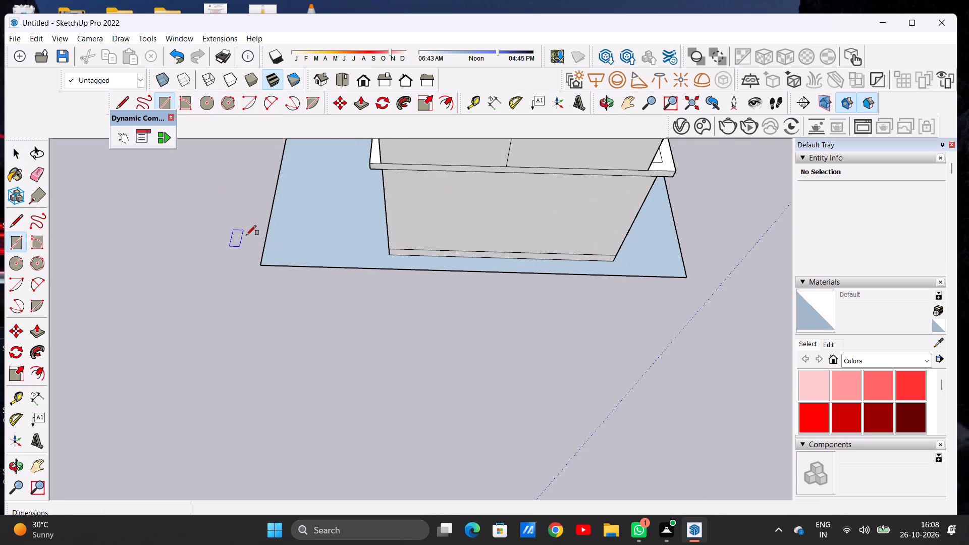
{"action": "left_click", "coordinate": [263, 266]}
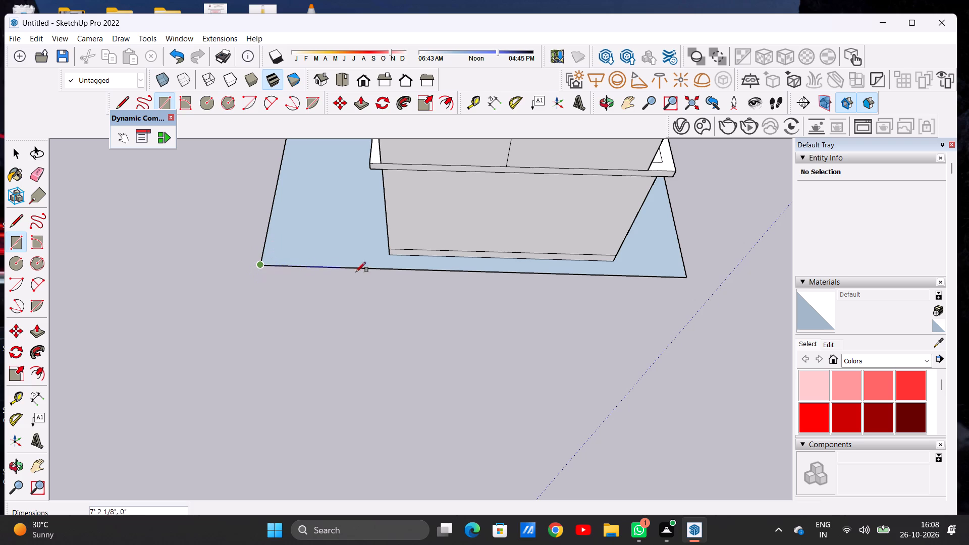
{"action": "left_click", "coordinate": [683, 274]}
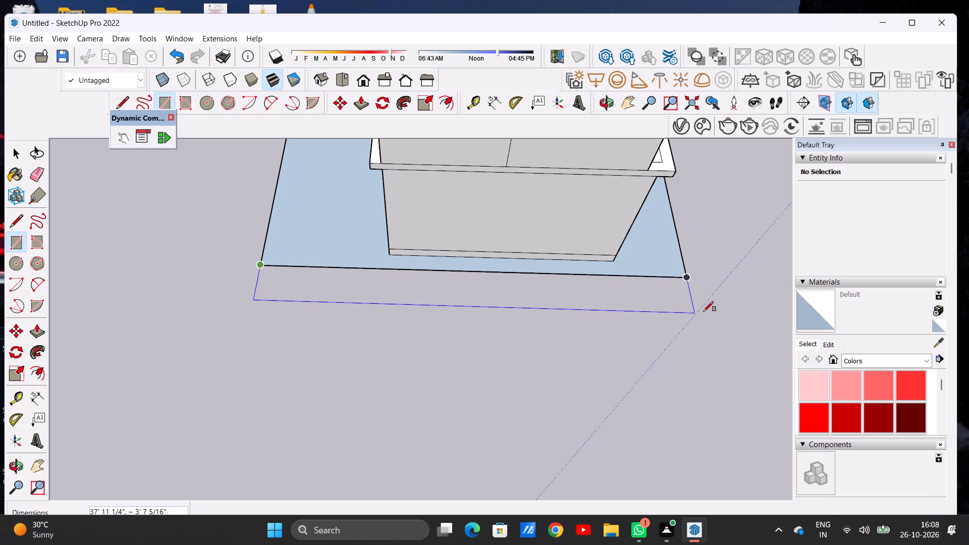
{"action": "left_click", "coordinate": [703, 306]}
{"action": "key", "text": "space"}
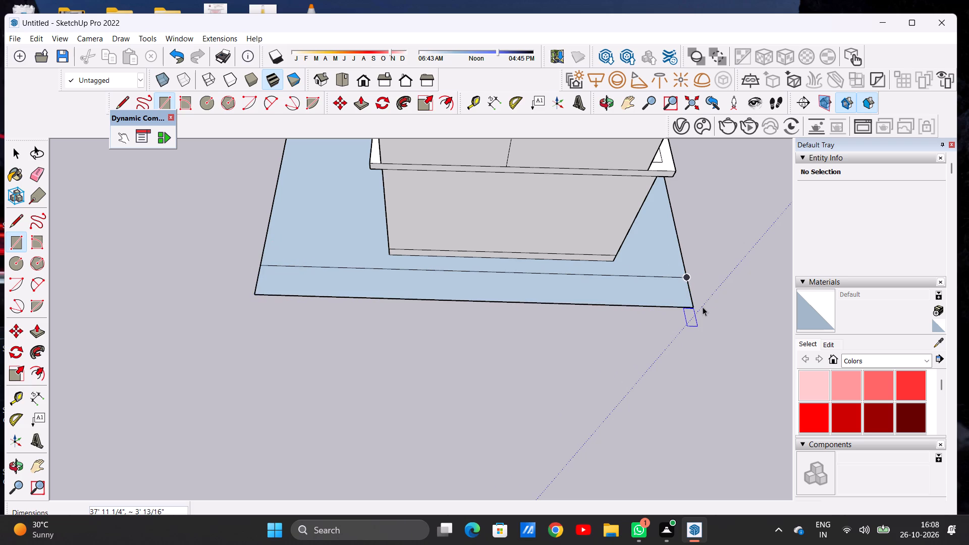
{"action": "key", "text": "e"}
{"action": "left_click_drag", "start_coordinate": [648, 265], "coordinate": [648, 274]}
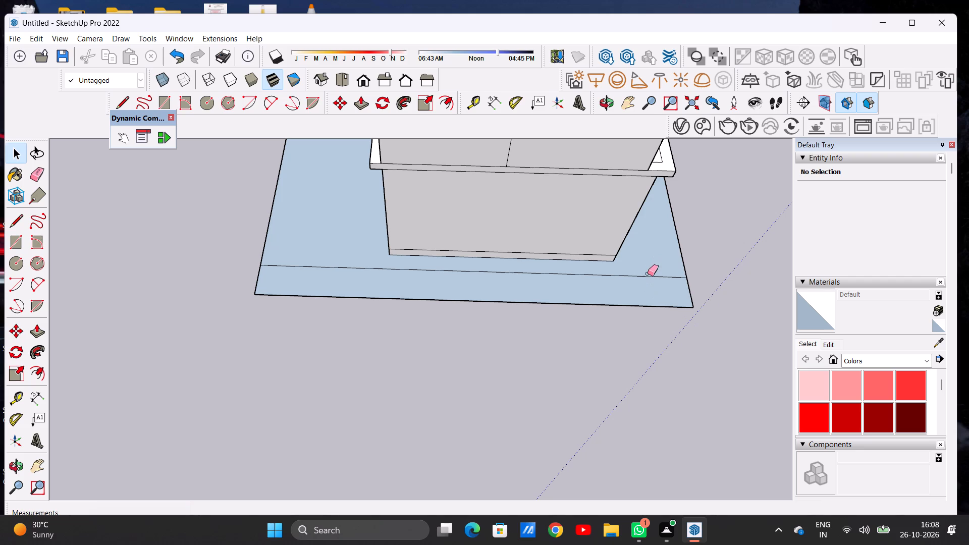
{"action": "left_click_drag", "start_coordinate": [648, 274], "coordinate": [648, 278]}
{"action": "key", "text": "space"}
Draw a line about 26 ft long from front to rear across the plot, just inside its right side edge as seen from the front.
{"action": "scroll", "coordinate": [605, 298], "scroll_direction": "down", "scroll_amount": 11}
{"action": "middle_click_drag", "start_coordinate": [338, 272], "coordinate": [634, 249]}
{"action": "middle_click_drag", "start_coordinate": [315, 290], "coordinate": [604, 239]}
{"action": "scroll", "coordinate": [609, 227], "scroll_direction": "down", "scroll_amount": 6}
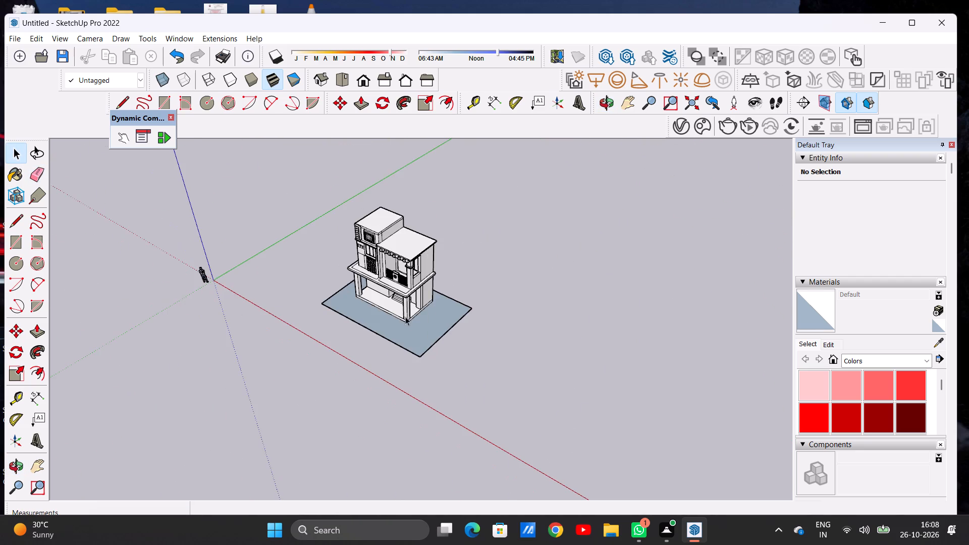
{"action": "middle_click_drag", "start_coordinate": [475, 315], "coordinate": [612, 315]}
{"action": "scroll", "coordinate": [423, 333], "scroll_direction": "up", "scroll_amount": 6}
{"action": "middle_click_drag", "start_coordinate": [483, 285], "coordinate": [446, 296]}
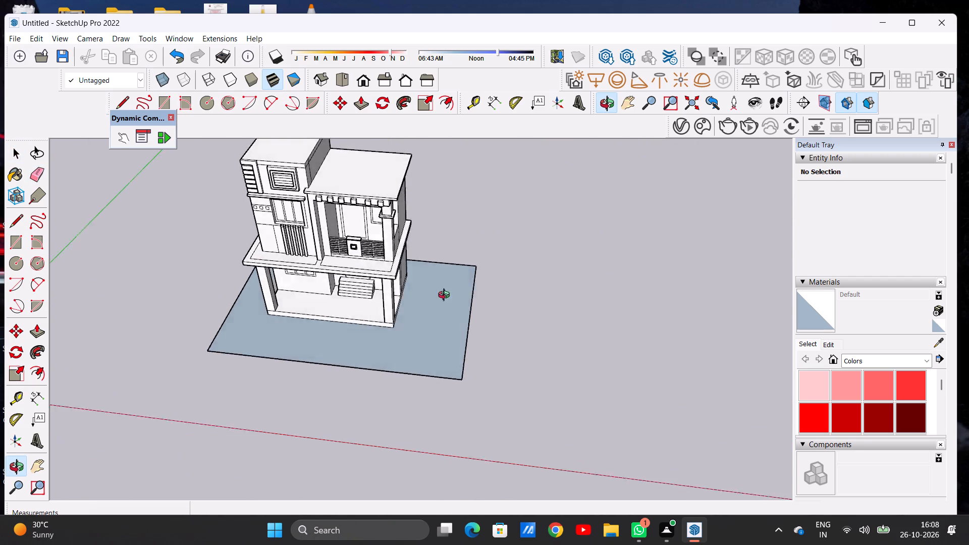
{"action": "middle_click_drag", "start_coordinate": [446, 296], "coordinate": [389, 342]}
{"action": "key", "text": "l"}
{"action": "scroll", "coordinate": [418, 307], "scroll_direction": "up", "scroll_amount": 4}
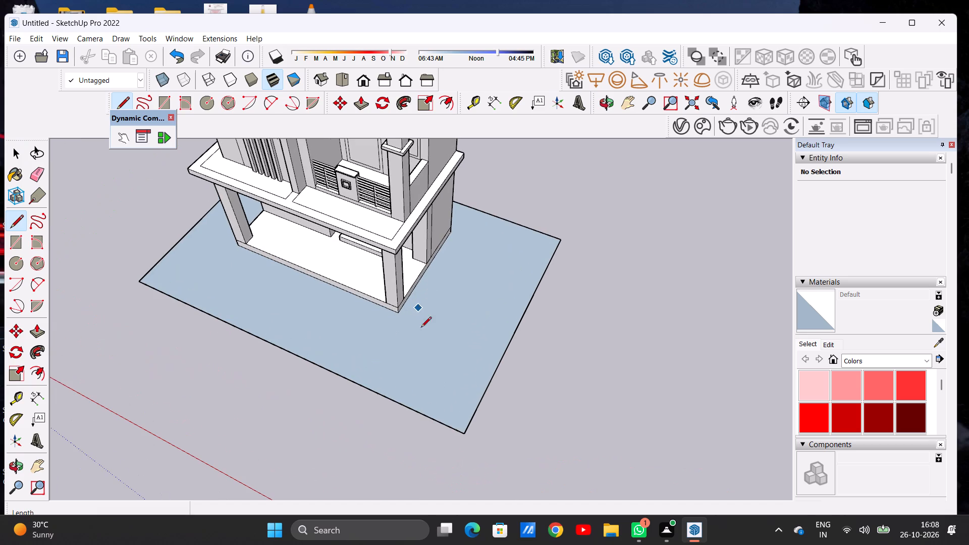
{"action": "left_click", "coordinate": [406, 403]}
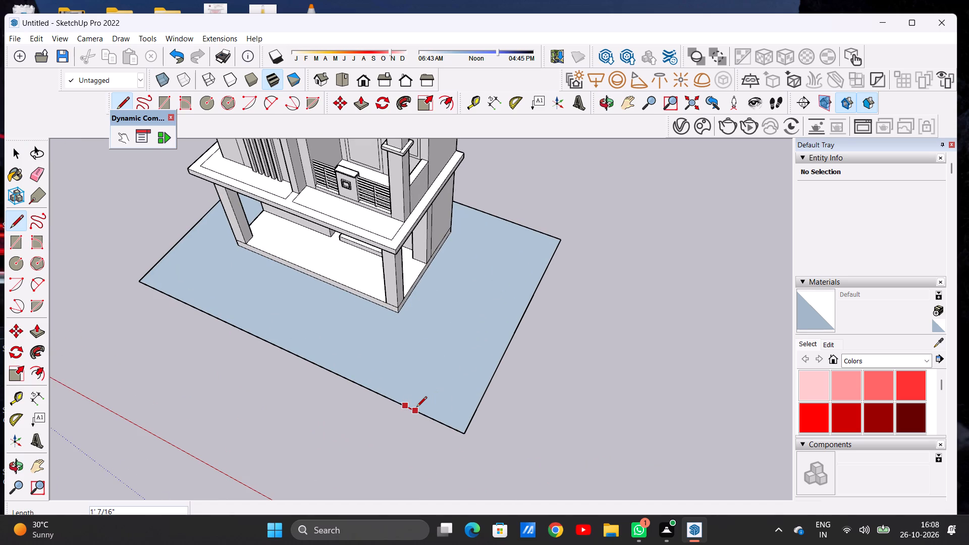
{"action": "key", "text": "space"}
{"action": "key", "text": "l"}
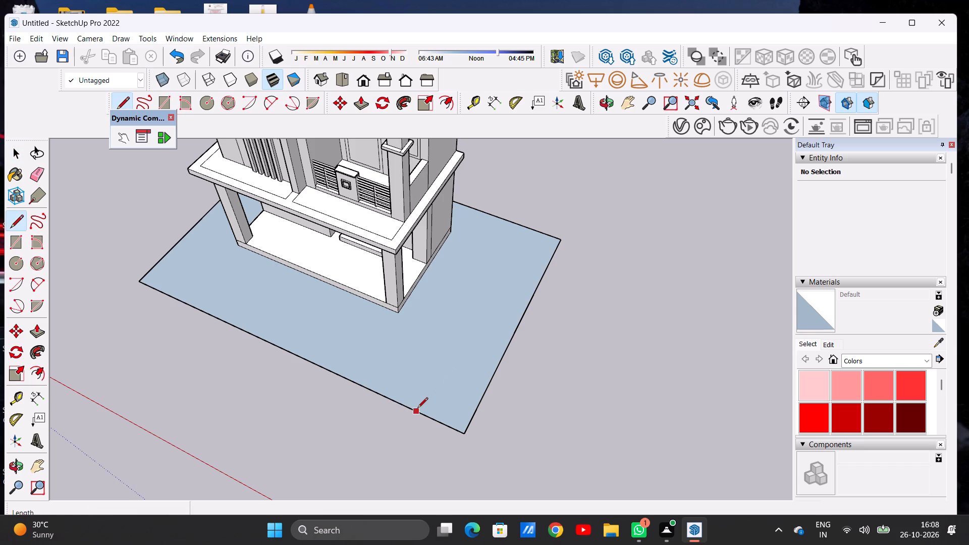
{"action": "left_click", "coordinate": [417, 409]}
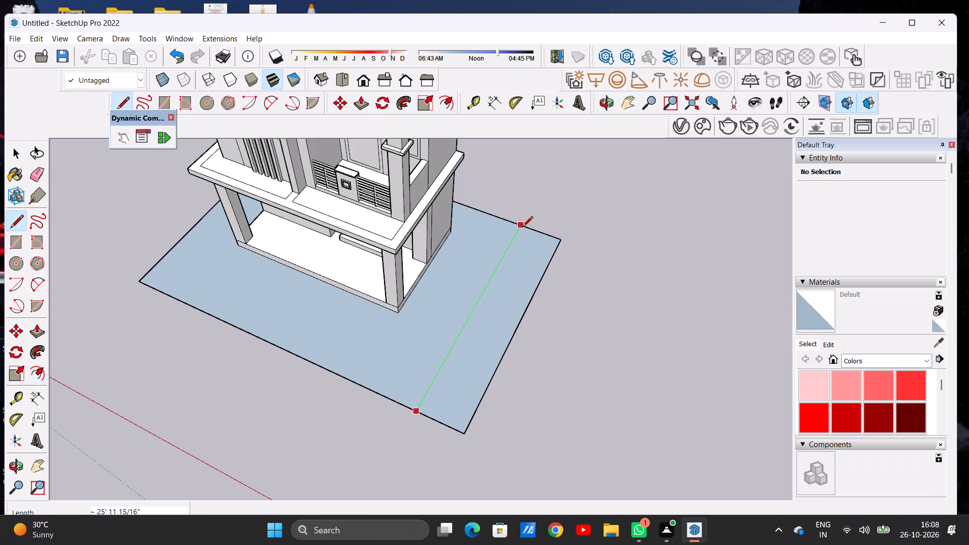
{"action": "left_click", "coordinate": [522, 228]}
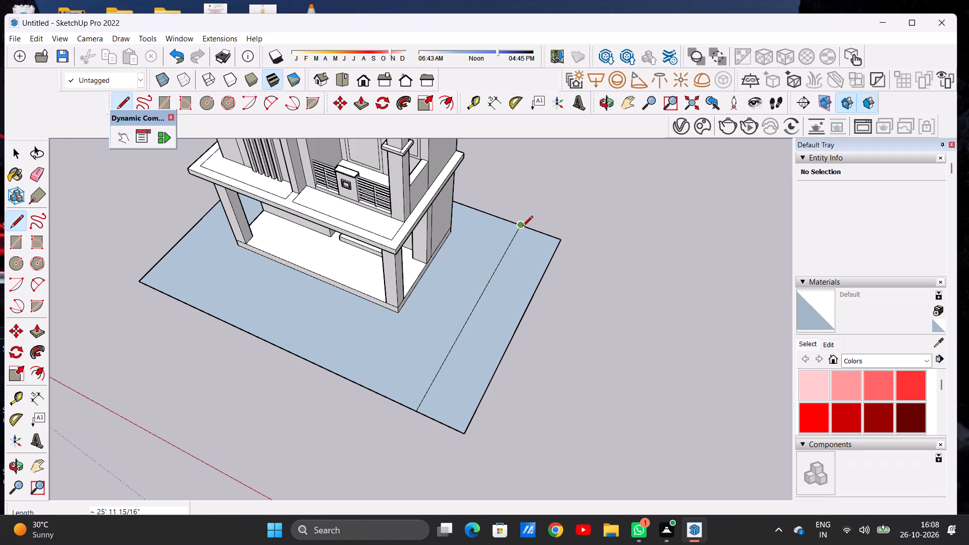
Draw a matching front-to-rear line about 26 ft long just inside the plot's opposite side edge, beside the ground-floor window bay.
{"action": "scroll", "coordinate": [525, 236], "scroll_direction": "down", "scroll_amount": 11}
{"action": "middle_click_drag", "start_coordinate": [340, 298], "coordinate": [571, 235]}
{"action": "scroll", "coordinate": [345, 340], "scroll_direction": "up", "scroll_amount": 16}
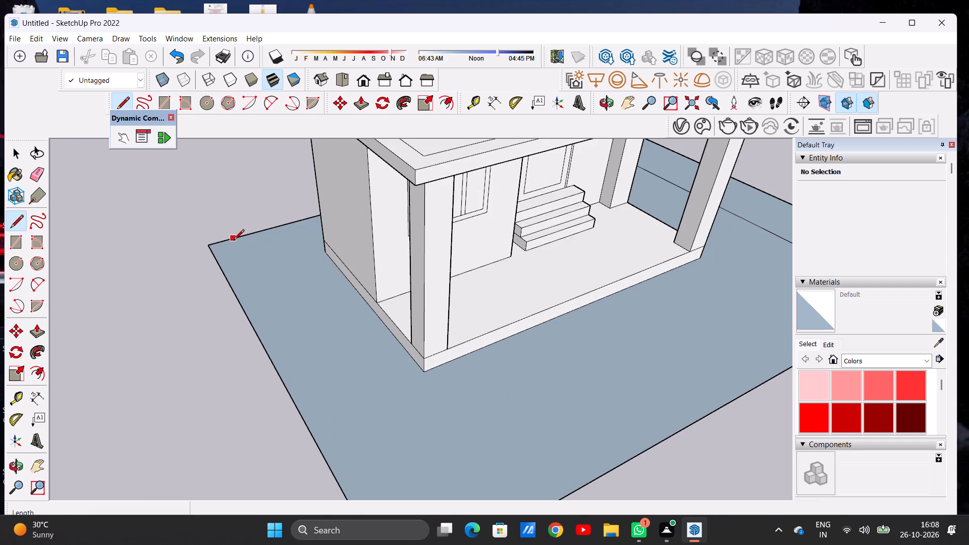
{"action": "left_click", "coordinate": [234, 241]}
{"action": "scroll", "coordinate": [279, 282], "scroll_direction": "down", "scroll_amount": 13}
{"action": "scroll", "coordinate": [286, 328], "scroll_direction": "up", "scroll_amount": 3}
{"action": "scroll", "coordinate": [286, 328], "scroll_direction": "down", "scroll_amount": 1}
{"action": "scroll", "coordinate": [286, 328], "scroll_direction": "up", "scroll_amount": 2}
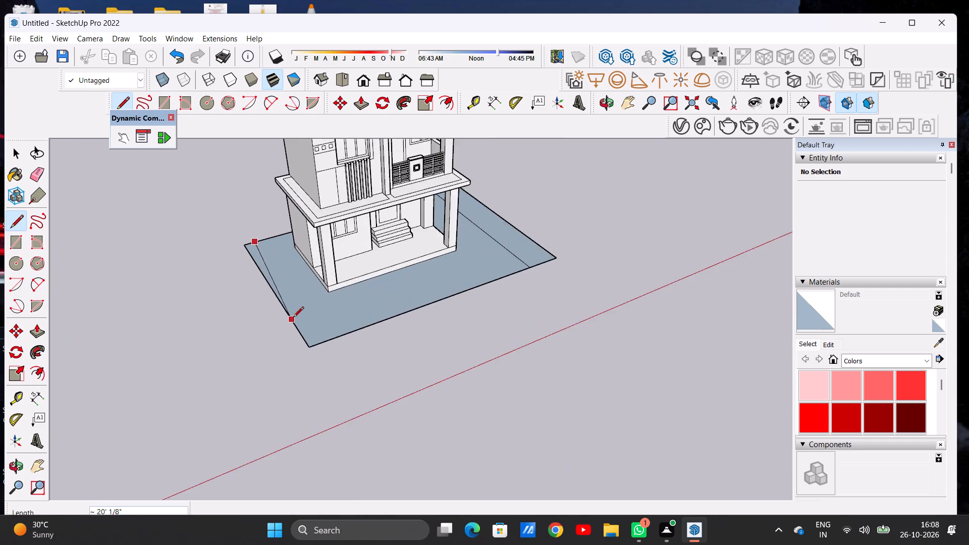
{"action": "scroll", "coordinate": [293, 318], "scroll_direction": "up", "scroll_amount": 1}
{"action": "scroll", "coordinate": [309, 311], "scroll_direction": "down", "scroll_amount": 1}
{"action": "scroll", "coordinate": [310, 311], "scroll_direction": "up", "scroll_amount": 5}
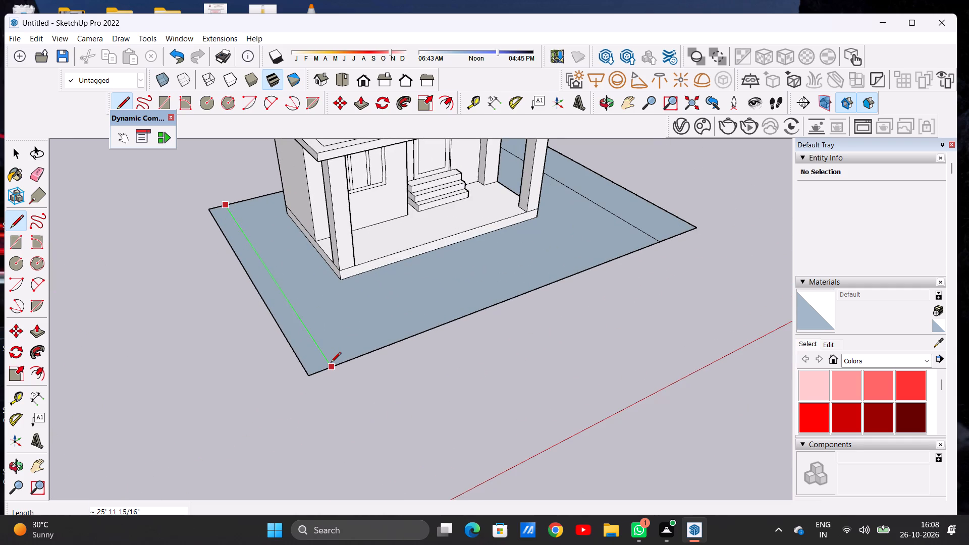
{"action": "left_click", "coordinate": [331, 363]}
{"action": "key", "text": "space"}
{"action": "scroll", "coordinate": [324, 378], "scroll_direction": "up", "scroll_amount": 2}
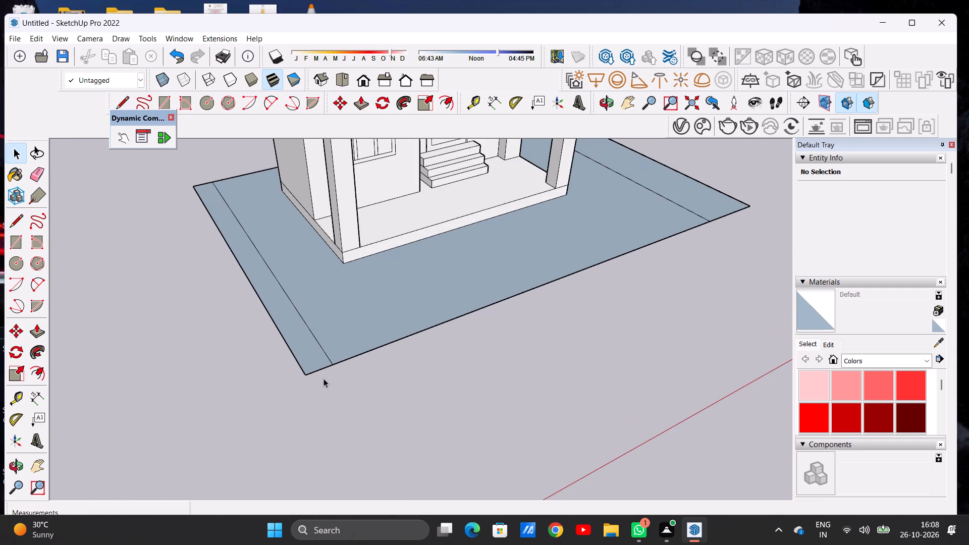
Erase the outer edges of the strip outside the line on the window-bay side to narrow the plot.
{"action": "key", "text": "e"}
{"action": "left_click_drag", "start_coordinate": [311, 370], "coordinate": [314, 377]}
{"action": "left_click_drag", "start_coordinate": [306, 366], "coordinate": [296, 371]}
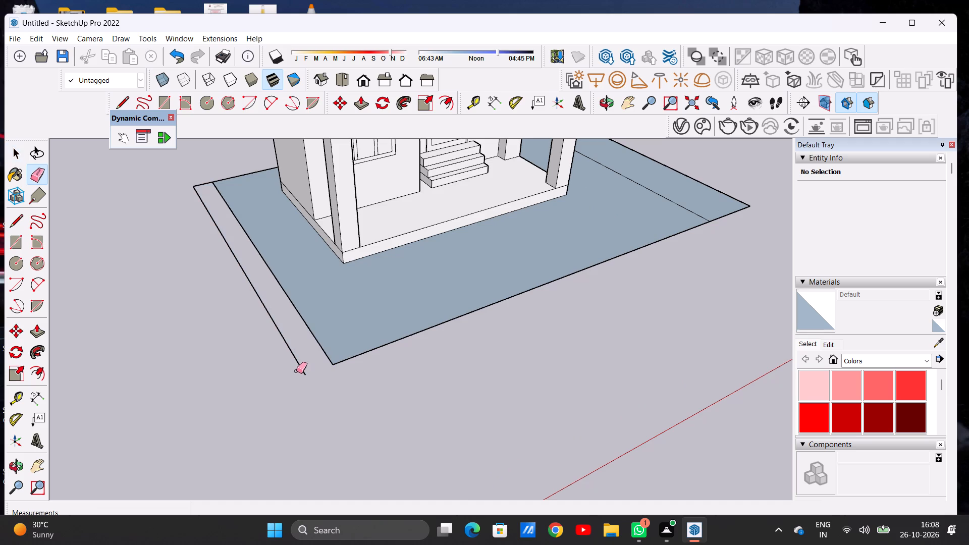
{"action": "left_click_drag", "start_coordinate": [296, 371], "coordinate": [295, 372]}
{"action": "scroll", "coordinate": [295, 372], "scroll_direction": "down", "scroll_amount": 6}
{"action": "scroll", "coordinate": [231, 241], "scroll_direction": "up", "scroll_amount": 8}
{"action": "left_click_drag", "start_coordinate": [227, 232], "coordinate": [227, 245]}
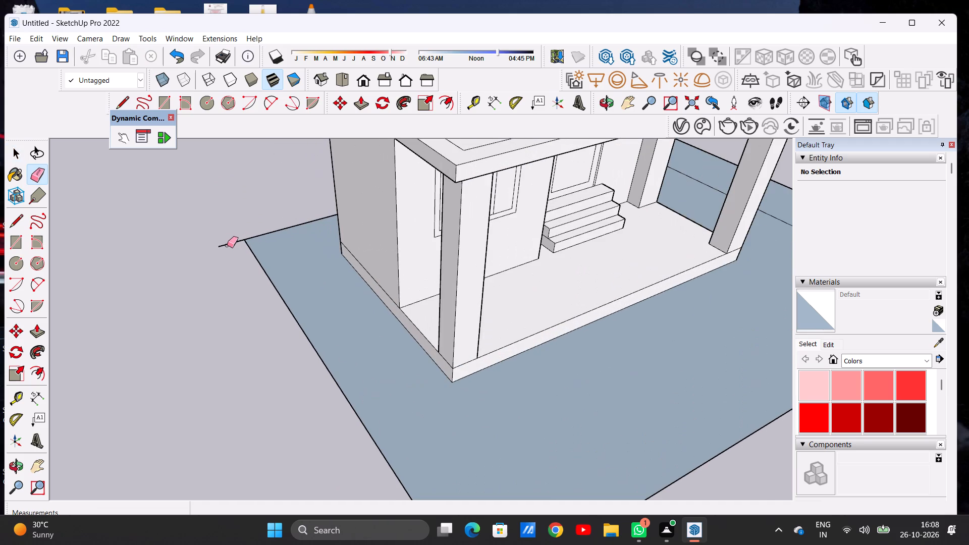
{"action": "left_click_drag", "start_coordinate": [227, 245], "coordinate": [228, 251]}
Erase the outer edges of the strip on the entrance-steps side, including the leftover edge at the rear corner.
{"action": "scroll", "coordinate": [226, 281], "scroll_direction": "up", "scroll_amount": 1}
{"action": "scroll", "coordinate": [229, 285], "scroll_direction": "down", "scroll_amount": 15}
{"action": "scroll", "coordinate": [558, 268], "scroll_direction": "up", "scroll_amount": 11}
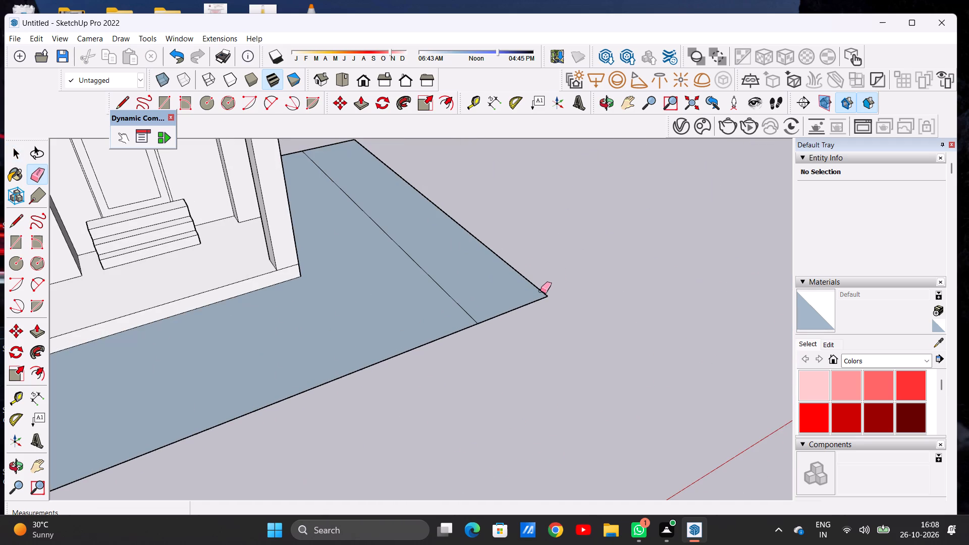
{"action": "left_click_drag", "start_coordinate": [541, 291], "coordinate": [543, 300]}
{"action": "key", "text": "space"}
{"action": "scroll", "coordinate": [468, 303], "scroll_direction": "down", "scroll_amount": 9}
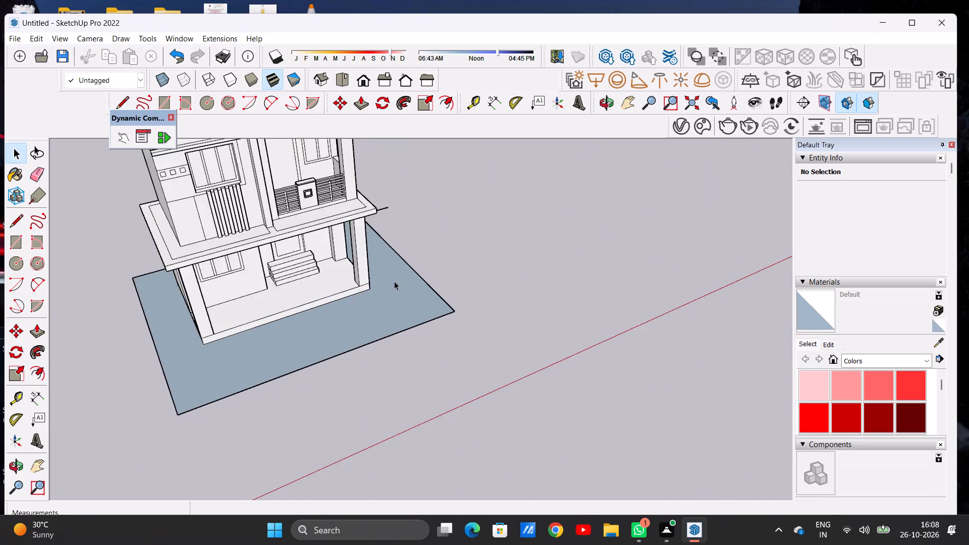
{"action": "scroll", "coordinate": [394, 281], "scroll_direction": "down", "scroll_amount": 5}
{"action": "middle_click_drag", "start_coordinate": [483, 252], "coordinate": [336, 227]}
{"action": "scroll", "coordinate": [433, 230], "scroll_direction": "up", "scroll_amount": 15}
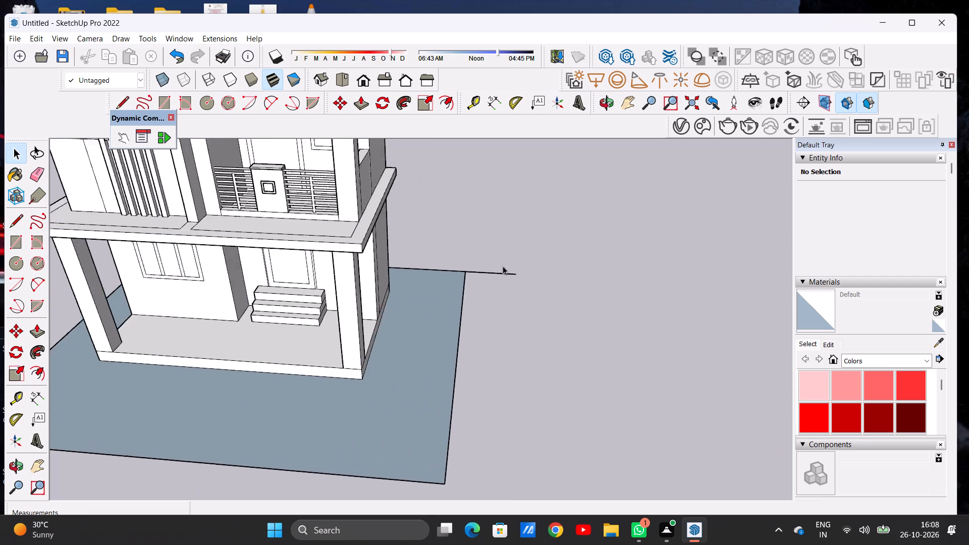
{"action": "scroll", "coordinate": [503, 266], "scroll_direction": "up", "scroll_amount": 2}
{"action": "key", "text": "e"}
{"action": "left_click_drag", "start_coordinate": [497, 270], "coordinate": [500, 279]}
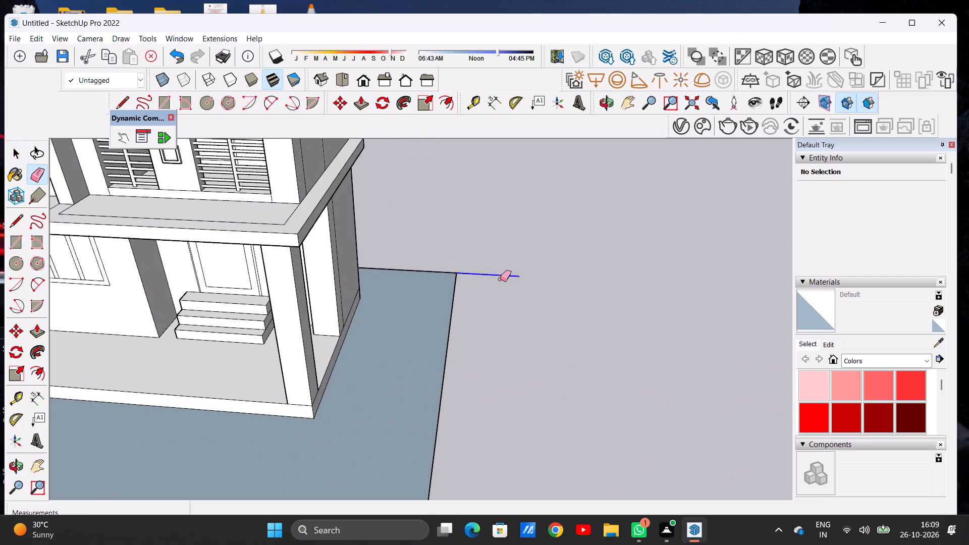
{"action": "key", "text": "space"}
Offset the ground plot's outline inward by about 1 ft 3 in to form a border strip.
{"action": "scroll", "coordinate": [469, 307], "scroll_direction": "down", "scroll_amount": 19}
{"action": "middle_click_drag", "start_coordinate": [361, 320], "coordinate": [377, 278]}
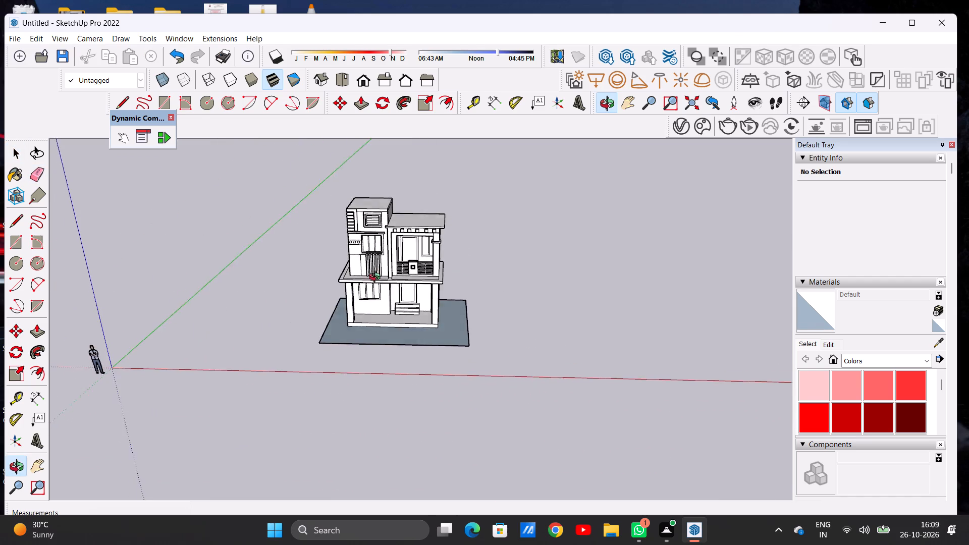
{"action": "middle_click_drag", "start_coordinate": [377, 278], "coordinate": [379, 256]}
{"action": "scroll", "coordinate": [388, 337], "scroll_direction": "up", "scroll_amount": 7}
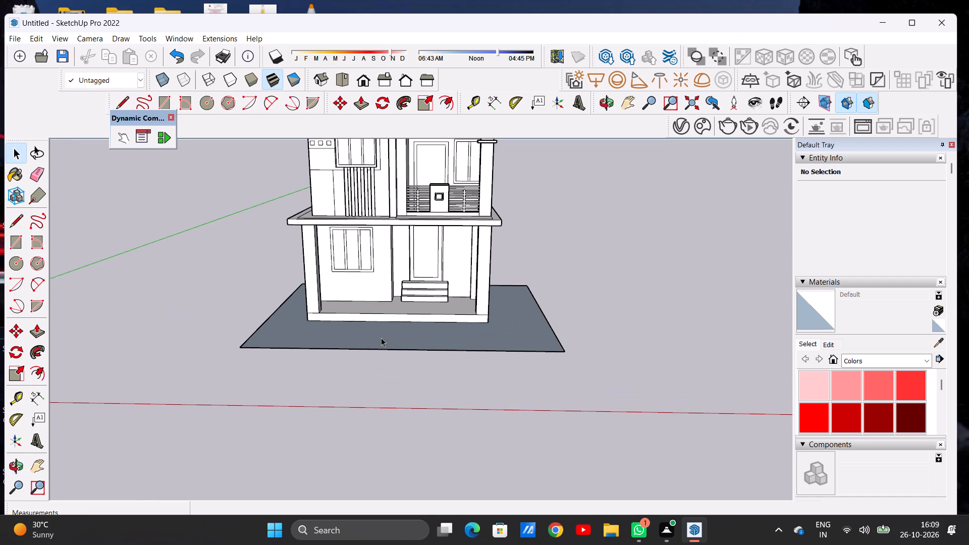
{"action": "scroll", "coordinate": [394, 333], "scroll_direction": "down", "scroll_amount": 7}
{"action": "middle_click_drag", "start_coordinate": [449, 285], "coordinate": [458, 359]}
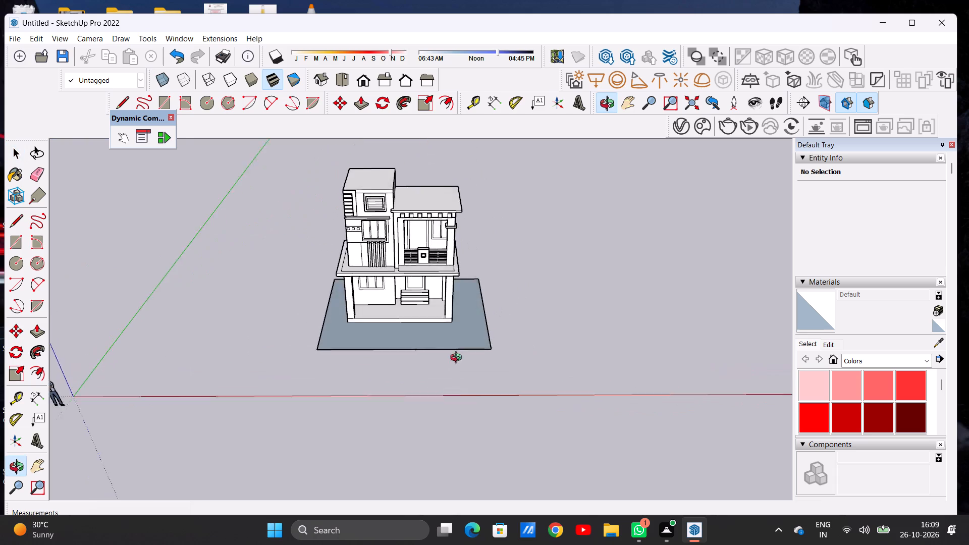
{"action": "middle_click_drag", "start_coordinate": [458, 359], "coordinate": [423, 399]}
{"action": "scroll", "coordinate": [465, 297], "scroll_direction": "up", "scroll_amount": 6}
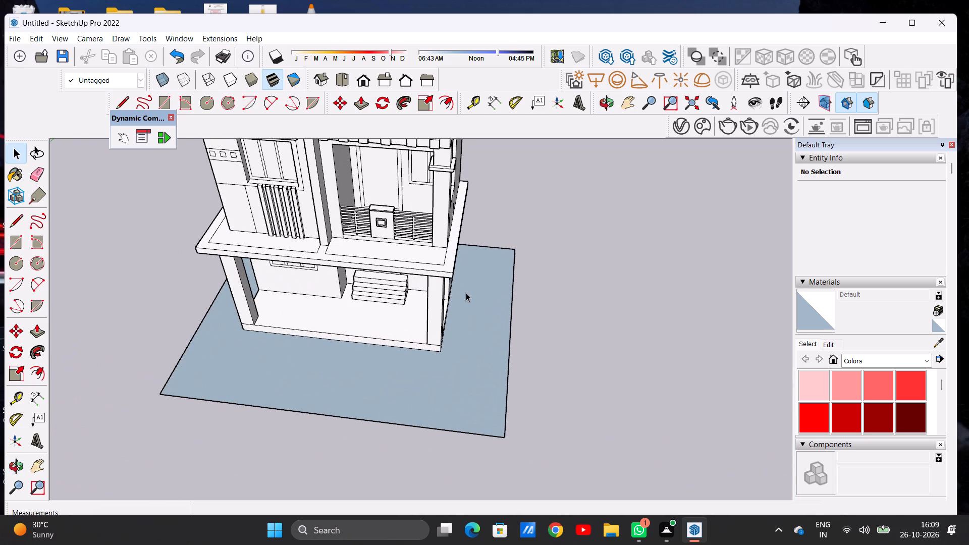
{"action": "key", "text": "o"}
{"action": "key", "text": "f"}
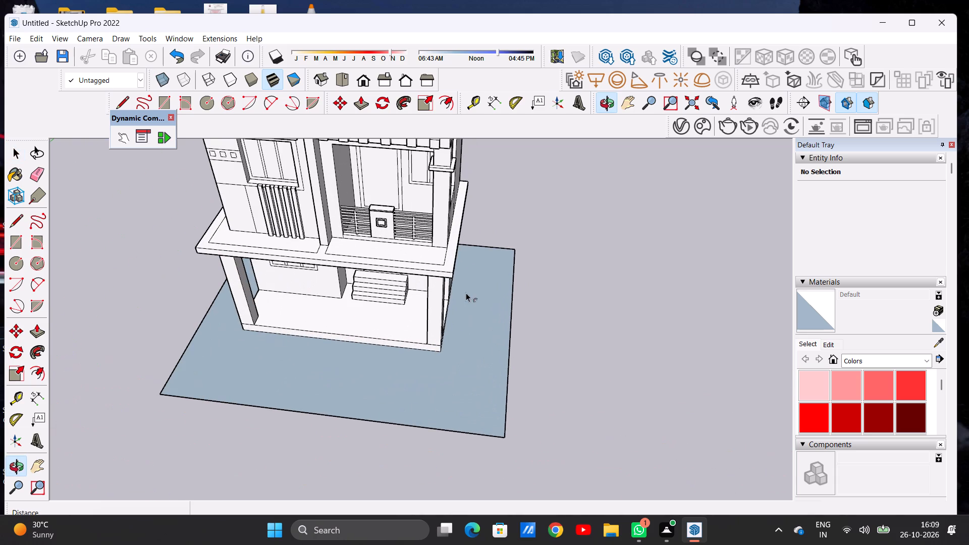
{"action": "left_click", "coordinate": [476, 256]}
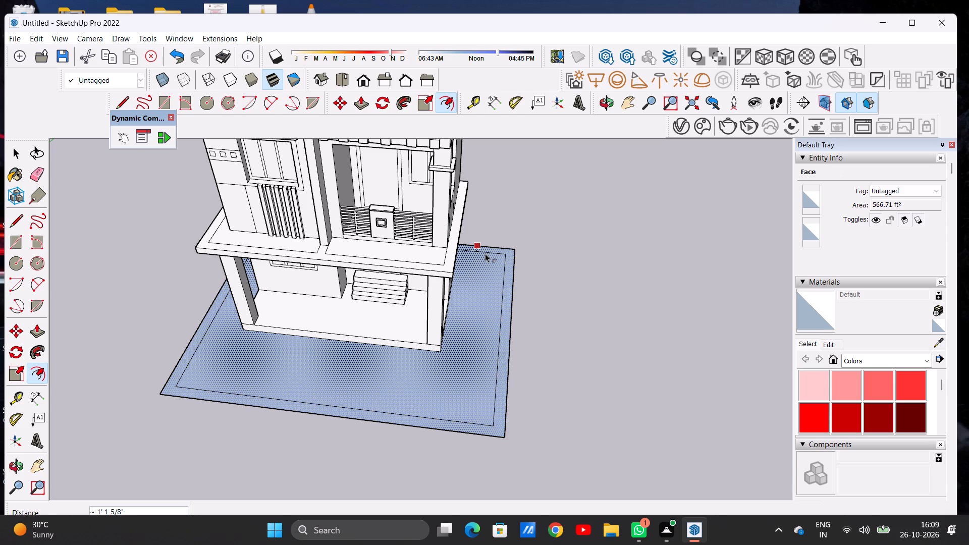
{"action": "left_click", "coordinate": [485, 253]}
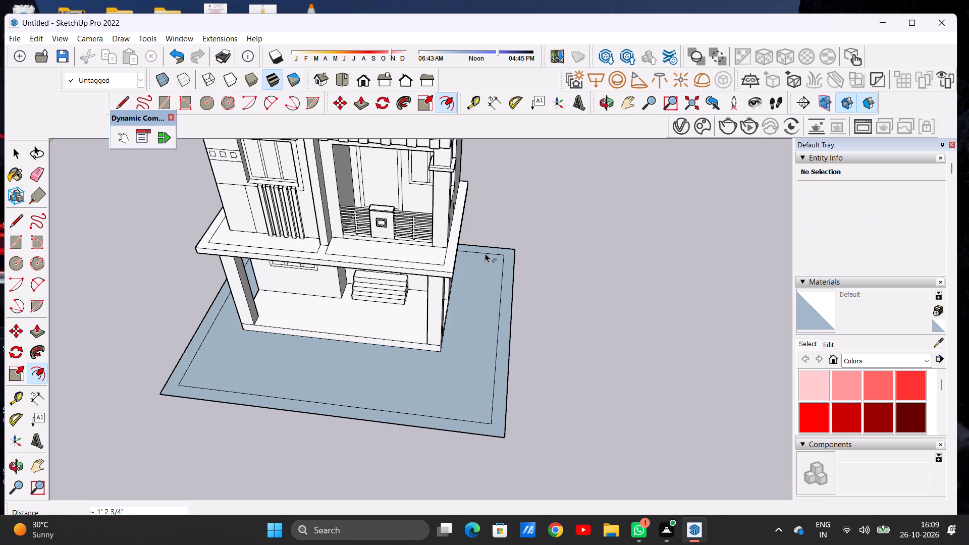
{"action": "key", "text": "space"}
Examine the offset border around the house from the front, both sides and above.
{"action": "scroll", "coordinate": [486, 264], "scroll_direction": "down", "scroll_amount": 6}
{"action": "middle_click_drag", "start_coordinate": [346, 302], "coordinate": [452, 237]}
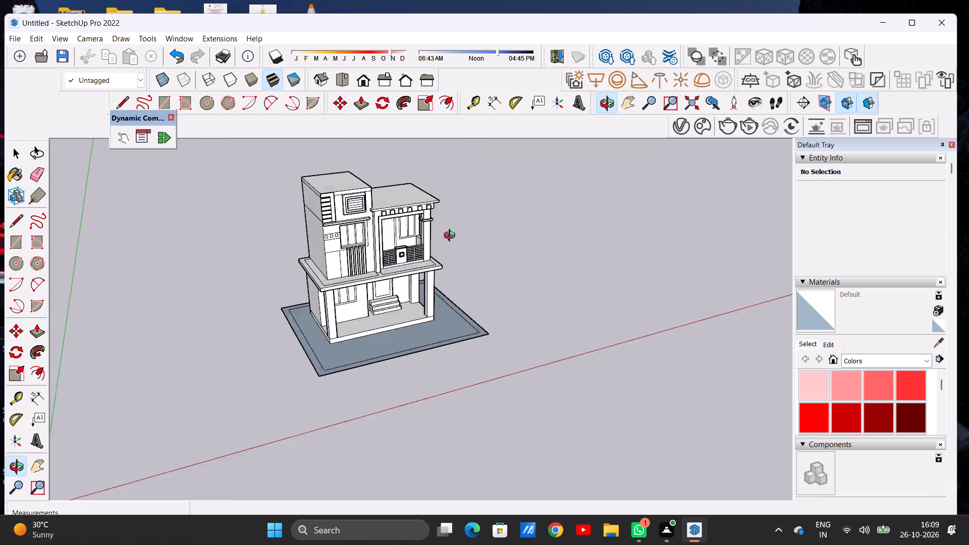
{"action": "middle_click_drag", "start_coordinate": [452, 237], "coordinate": [378, 235]}
{"action": "middle_click_drag", "start_coordinate": [533, 268], "coordinate": [384, 211]}
{"action": "middle_click_drag", "start_coordinate": [557, 250], "coordinate": [344, 249]}
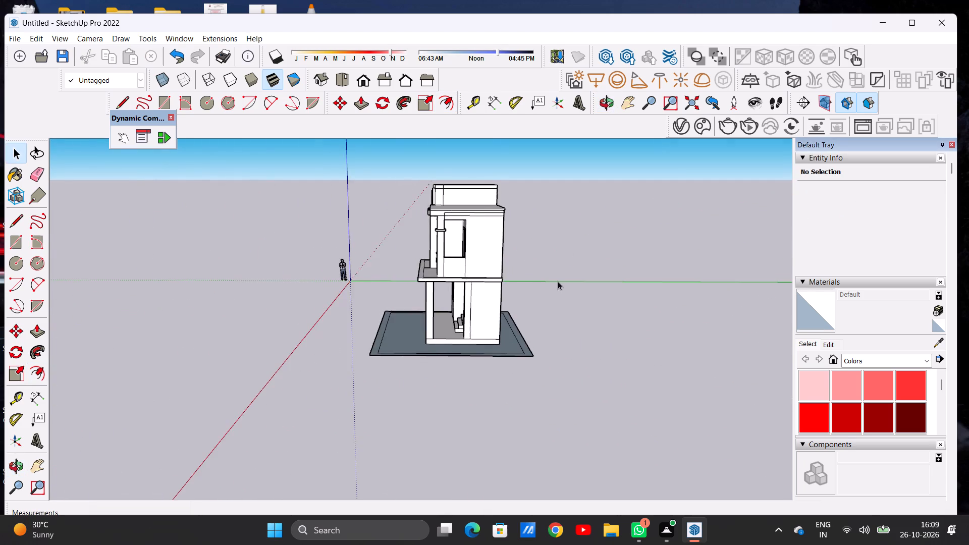
{"action": "middle_click_drag", "start_coordinate": [547, 280], "coordinate": [605, 345]}
{"action": "middle_click_drag", "start_coordinate": [422, 333], "coordinate": [616, 312]}
{"action": "middle_click_drag", "start_coordinate": [473, 326], "coordinate": [606, 314]}
{"action": "scroll", "coordinate": [469, 255], "scroll_direction": "down", "scroll_amount": 6}
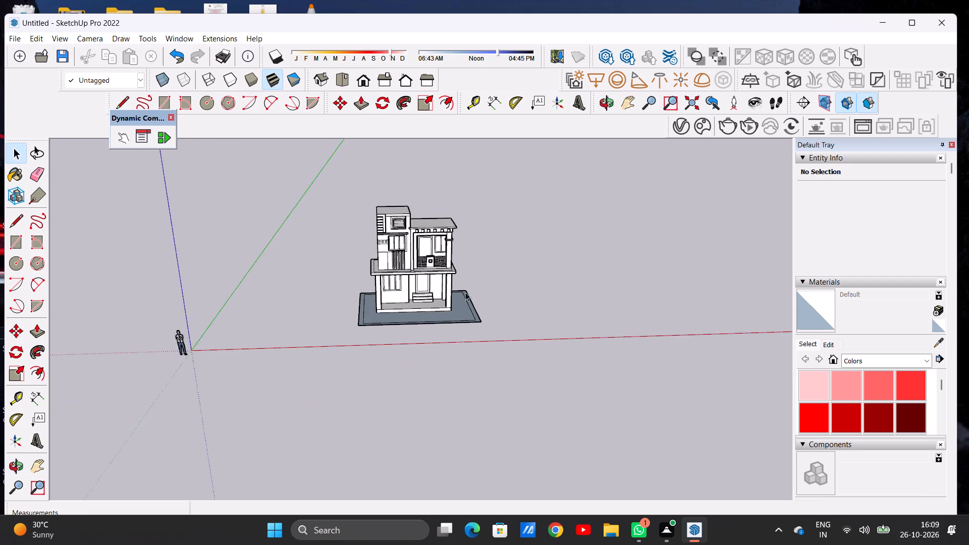
{"action": "scroll", "coordinate": [448, 318], "scroll_direction": "up", "scroll_amount": 5}
{"action": "middle_click_drag", "start_coordinate": [474, 296], "coordinate": [443, 349]}
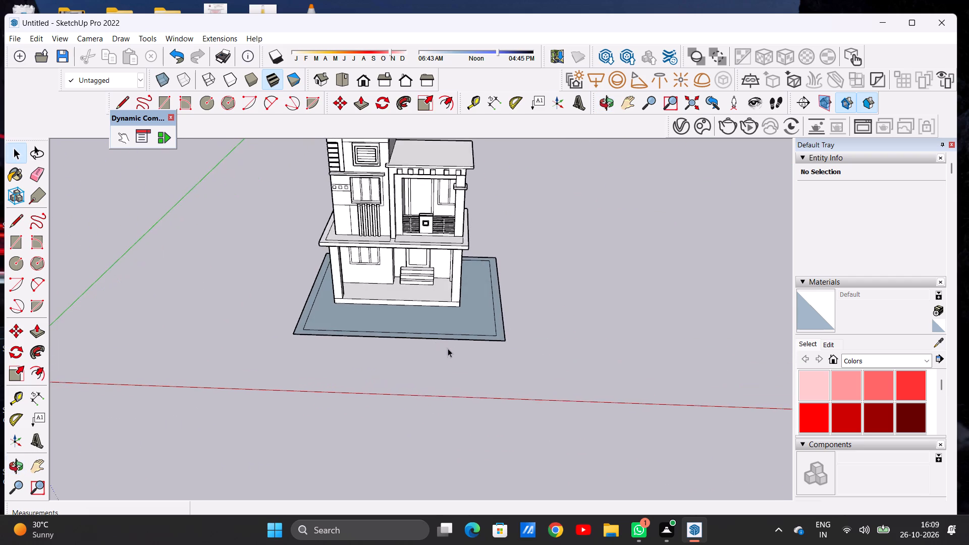
{"action": "scroll", "coordinate": [458, 345], "scroll_direction": "up", "scroll_amount": 6}
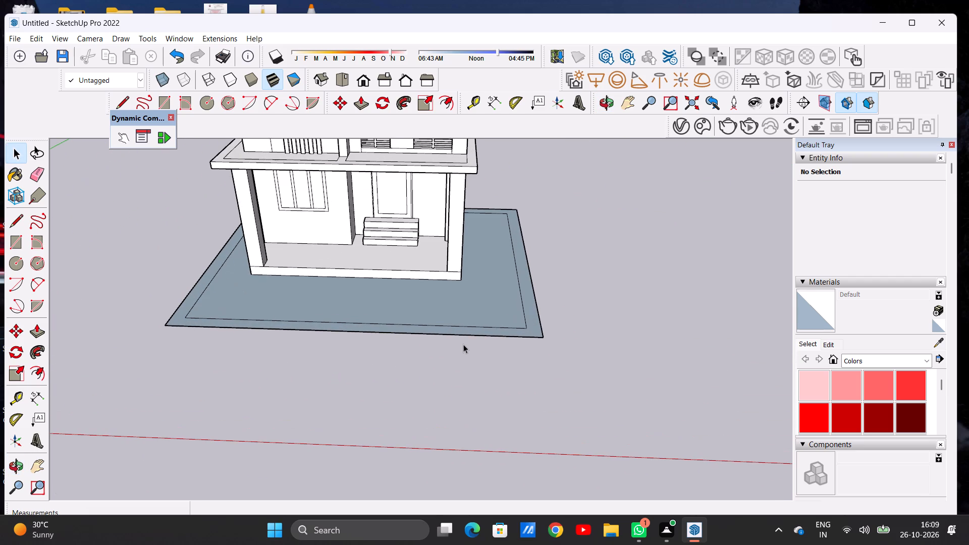
Examine the house front and the offset border of the ground plot, close up, from a distance and from higher and lower angles.
{"action": "scroll", "coordinate": [479, 352], "scroll_direction": "down", "scroll_amount": 5}
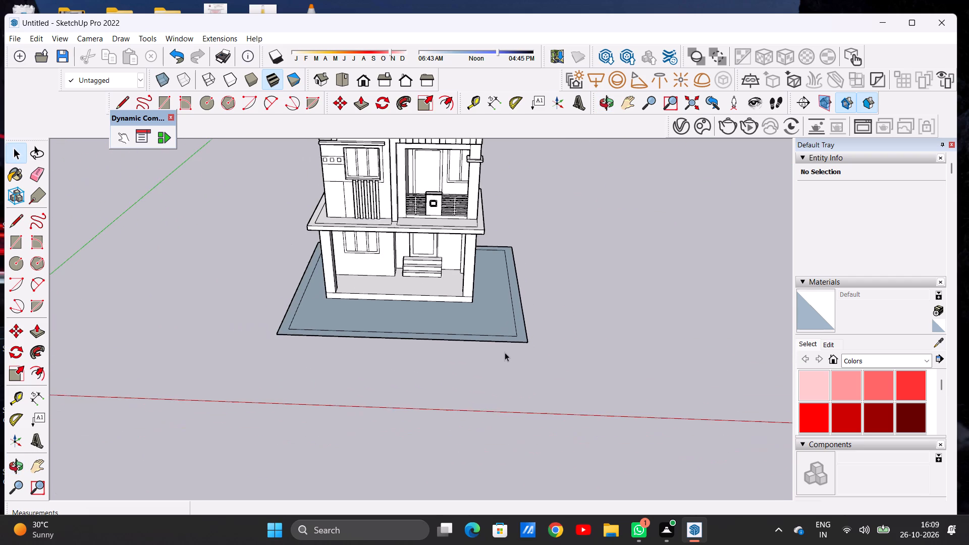
{"action": "scroll", "coordinate": [512, 328], "scroll_direction": "up", "scroll_amount": 6}
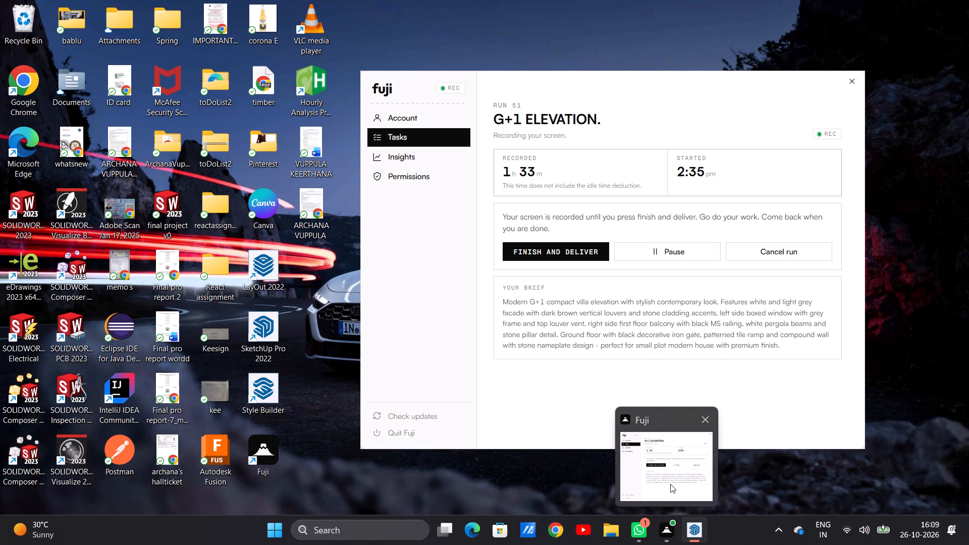
{"action": "left_click", "coordinate": [678, 476]}
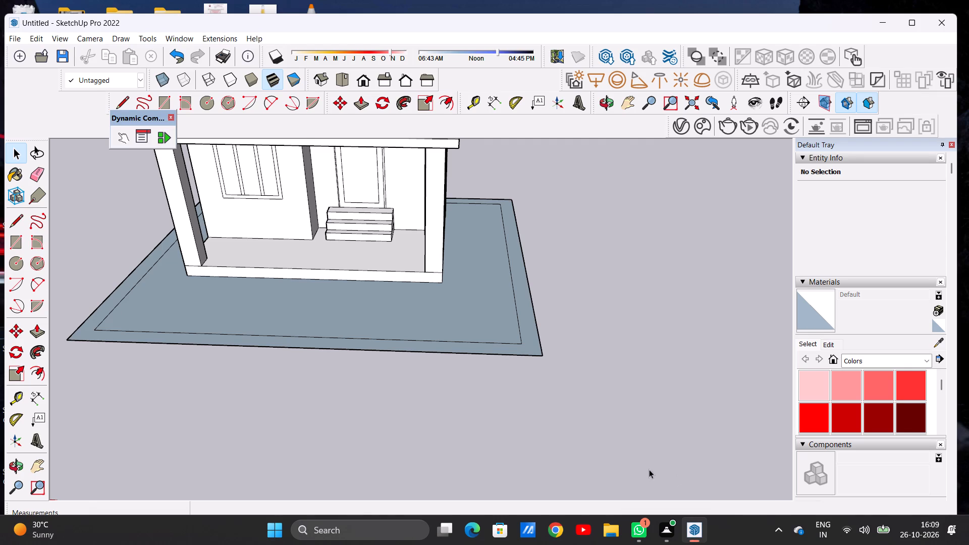
{"action": "scroll", "coordinate": [642, 468], "scroll_direction": "down", "scroll_amount": 2}
{"action": "scroll", "coordinate": [619, 387], "scroll_direction": "down", "scroll_amount": 3}
{"action": "scroll", "coordinate": [611, 387], "scroll_direction": "up", "scroll_amount": 1}
{"action": "scroll", "coordinate": [610, 386], "scroll_direction": "down", "scroll_amount": 5}
{"action": "scroll", "coordinate": [589, 370], "scroll_direction": "up", "scroll_amount": 5}
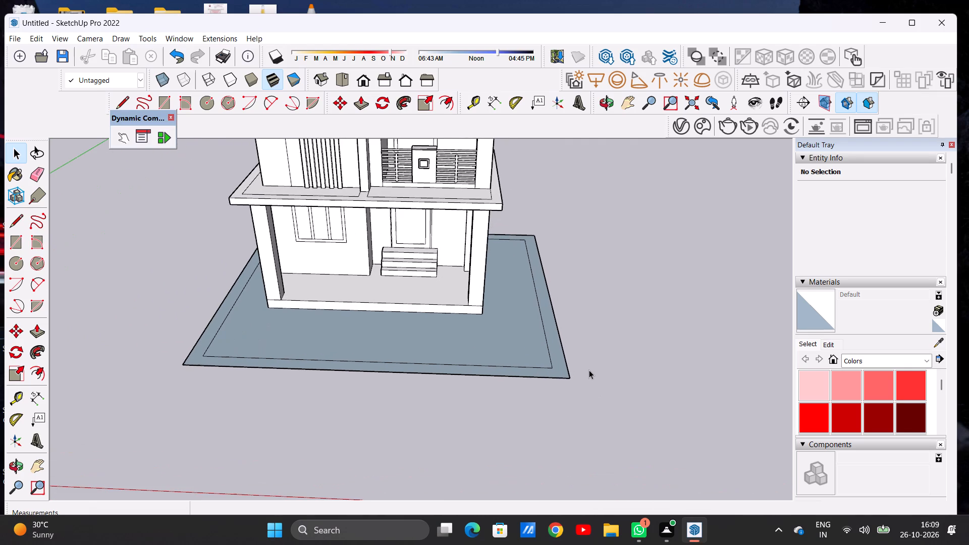
{"action": "scroll", "coordinate": [569, 378], "scroll_direction": "down", "scroll_amount": 13}
{"action": "scroll", "coordinate": [538, 363], "scroll_direction": "up", "scroll_amount": 5}
{"action": "middle_click_drag", "start_coordinate": [554, 370], "coordinate": [551, 359]}
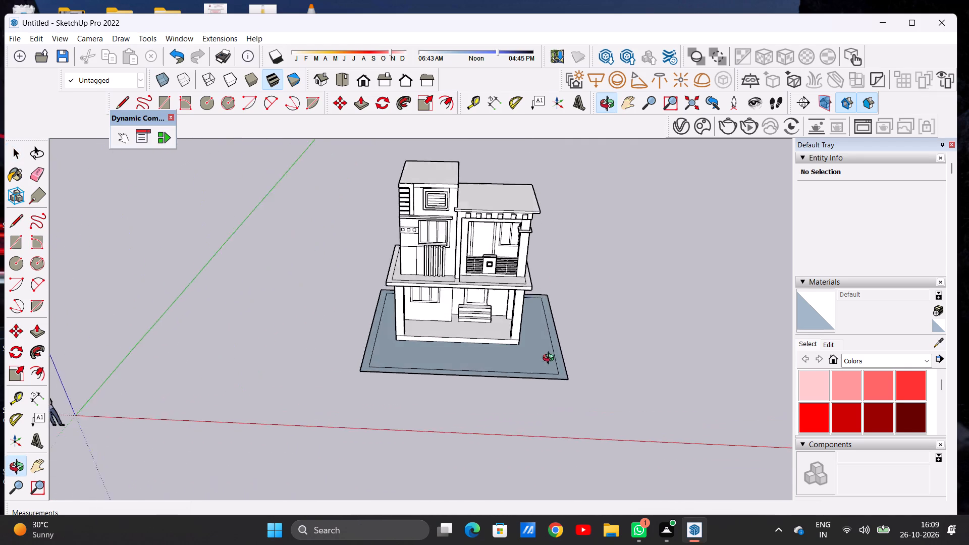
{"action": "middle_click_drag", "start_coordinate": [551, 359], "coordinate": [549, 344]}
{"action": "middle_click", "coordinate": [548, 340]}
{"action": "scroll", "coordinate": [555, 344], "scroll_direction": "up", "scroll_amount": 6}
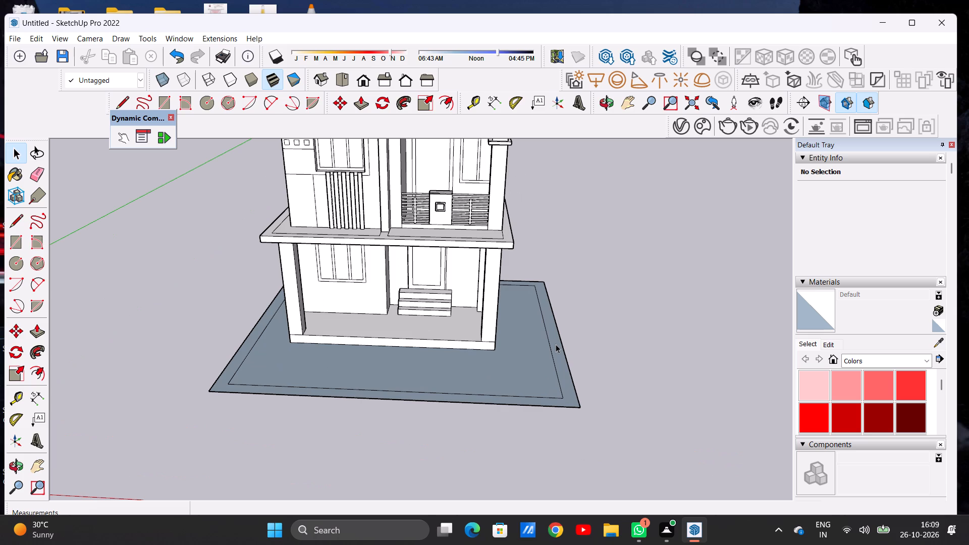
{"action": "scroll", "coordinate": [545, 355], "scroll_direction": "down", "scroll_amount": 6}
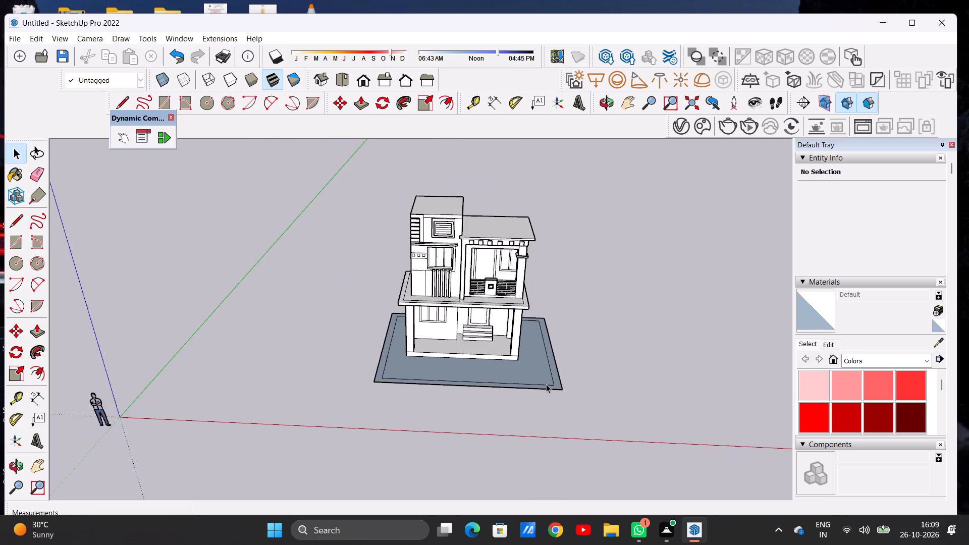
{"action": "scroll", "coordinate": [546, 384], "scroll_direction": "down", "scroll_amount": 6}
{"action": "scroll", "coordinate": [505, 355], "scroll_direction": "up", "scroll_amount": 6}
{"action": "scroll", "coordinate": [467, 341], "scroll_direction": "down", "scroll_amount": 3}
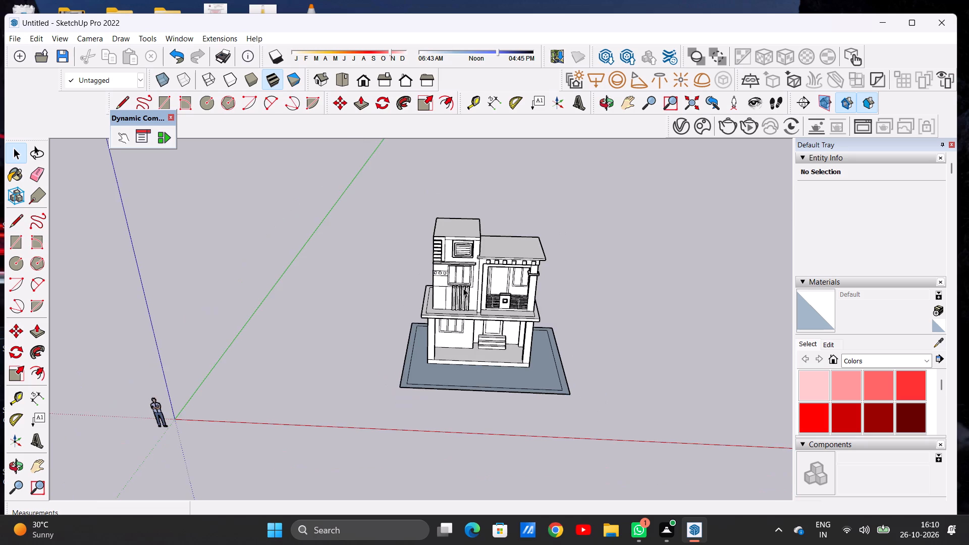
{"action": "scroll", "coordinate": [500, 322], "scroll_direction": "up", "scroll_amount": 5}
{"action": "scroll", "coordinate": [446, 293], "scroll_direction": "down", "scroll_amount": 4}
{"action": "scroll", "coordinate": [480, 294], "scroll_direction": "up", "scroll_amount": 1}
{"action": "scroll", "coordinate": [480, 294], "scroll_direction": "down", "scroll_amount": 1}
{"action": "scroll", "coordinate": [480, 294], "scroll_direction": "up", "scroll_amount": 1}
{"action": "scroll", "coordinate": [481, 294], "scroll_direction": "down", "scroll_amount": 1}
{"action": "scroll", "coordinate": [487, 300], "scroll_direction": "up", "scroll_amount": 3}
{"action": "middle_click_drag", "start_coordinate": [499, 346], "coordinate": [498, 298]}
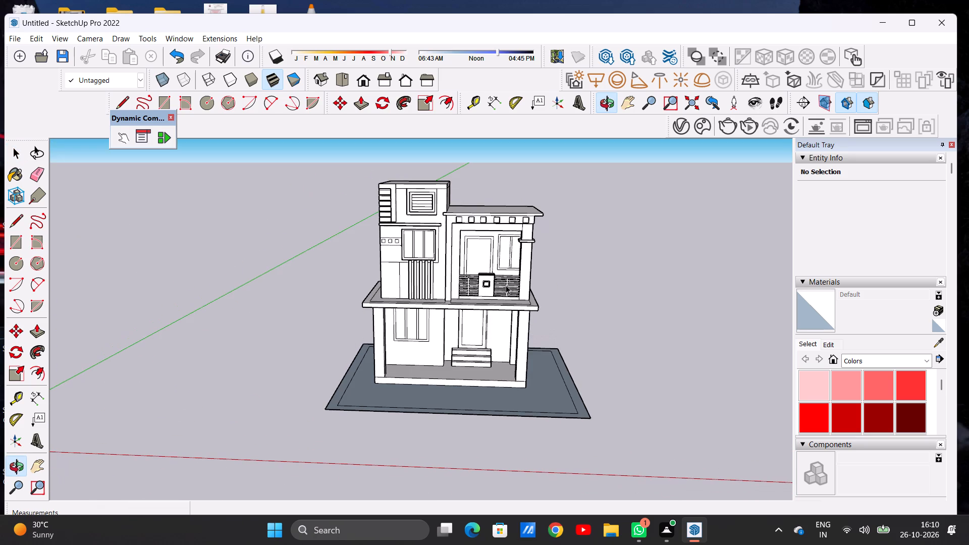
{"action": "middle_click_drag", "start_coordinate": [478, 306], "coordinate": [477, 315]}
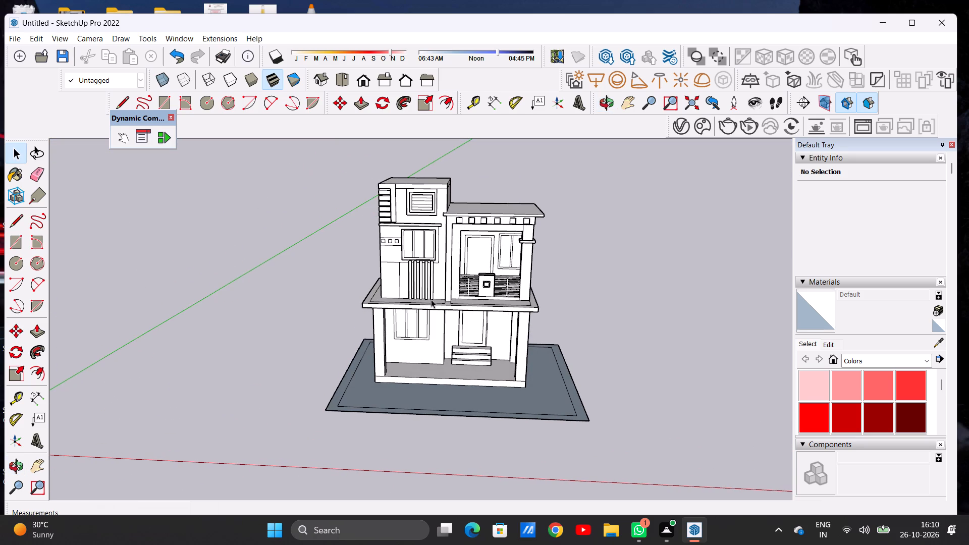
{"action": "scroll", "coordinate": [424, 296], "scroll_direction": "down", "scroll_amount": 5}
{"action": "scroll", "coordinate": [457, 259], "scroll_direction": "up", "scroll_amount": 8}
{"action": "middle_click_drag", "start_coordinate": [460, 285], "coordinate": [459, 351]}
{"action": "scroll", "coordinate": [435, 269], "scroll_direction": "down", "scroll_amount": 8}
{"action": "scroll", "coordinate": [509, 282], "scroll_direction": "down", "scroll_amount": 4}
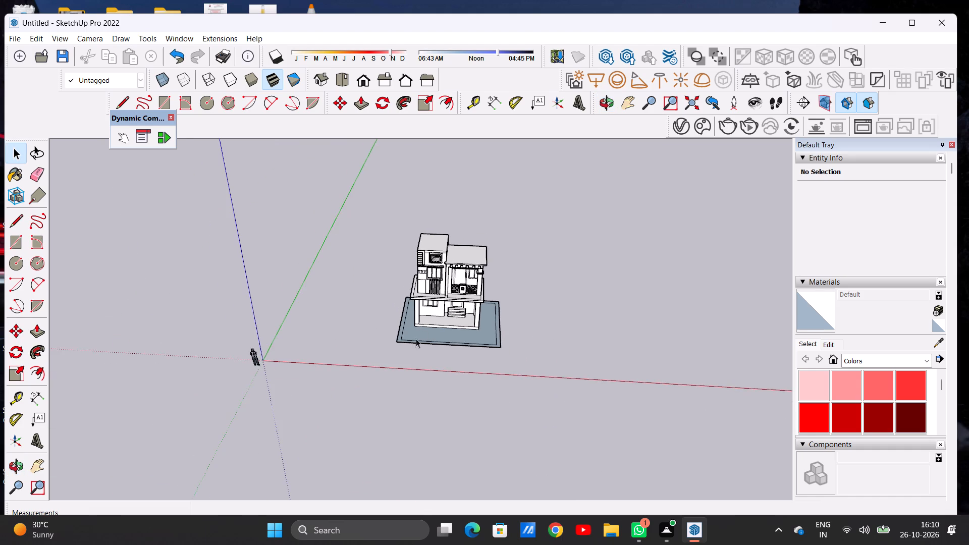
Draw a line about 1 ft 3 in long from the border's inner front corner on the window side to the plot's front edge.
{"action": "scroll", "coordinate": [413, 343], "scroll_direction": "up", "scroll_amount": 14}
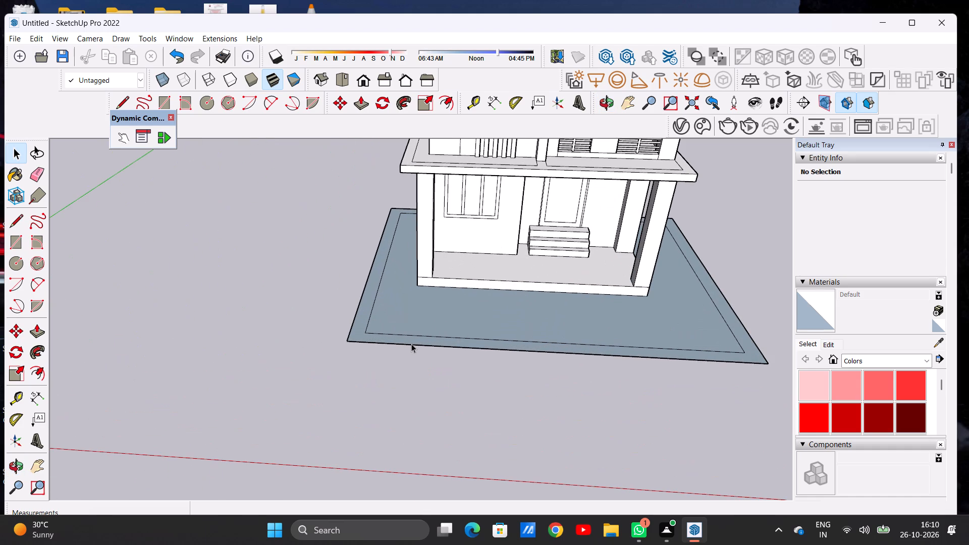
{"action": "key", "text": "l"}
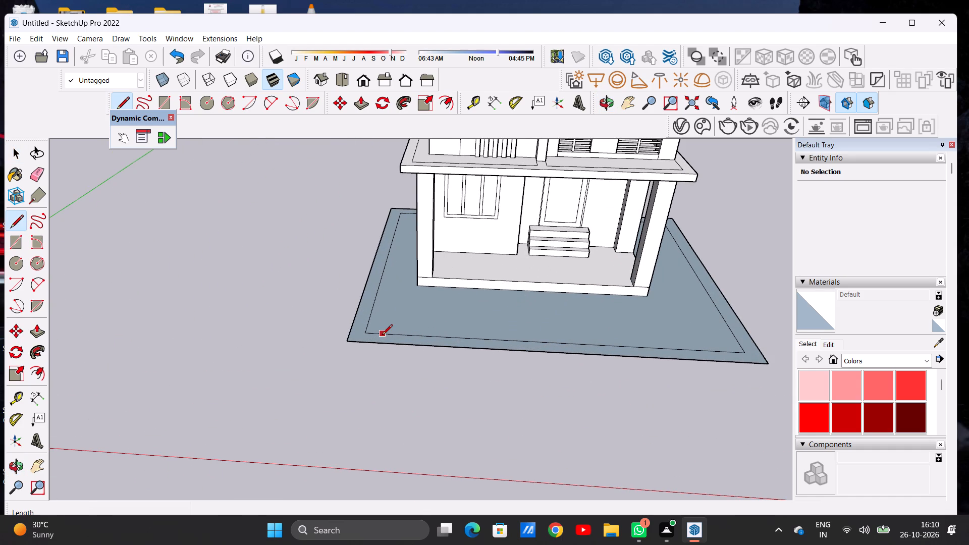
{"action": "scroll", "coordinate": [376, 336], "scroll_direction": "up", "scroll_amount": 7}
{"action": "scroll", "coordinate": [374, 336], "scroll_direction": "down", "scroll_amount": 1}
{"action": "scroll", "coordinate": [374, 336], "scroll_direction": "up", "scroll_amount": 3}
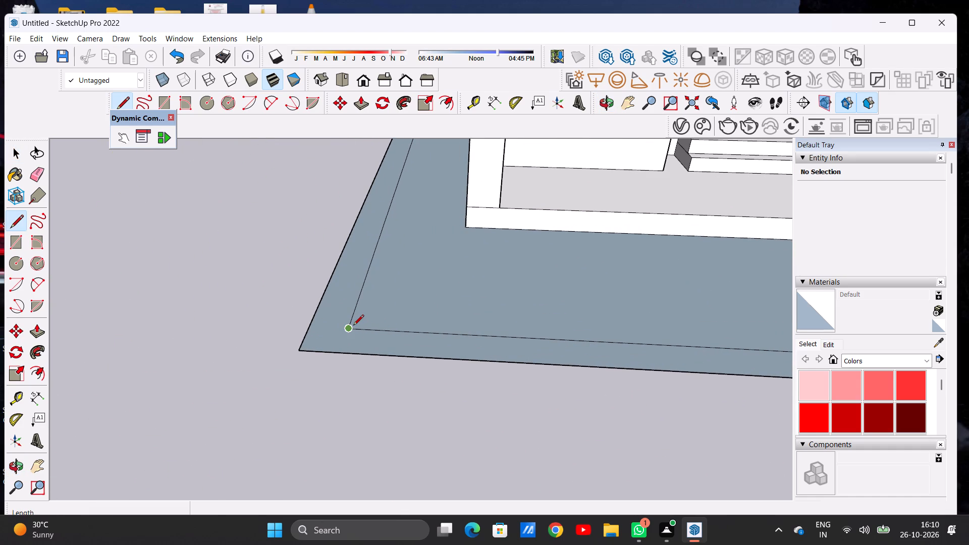
{"action": "left_click", "coordinate": [353, 326]}
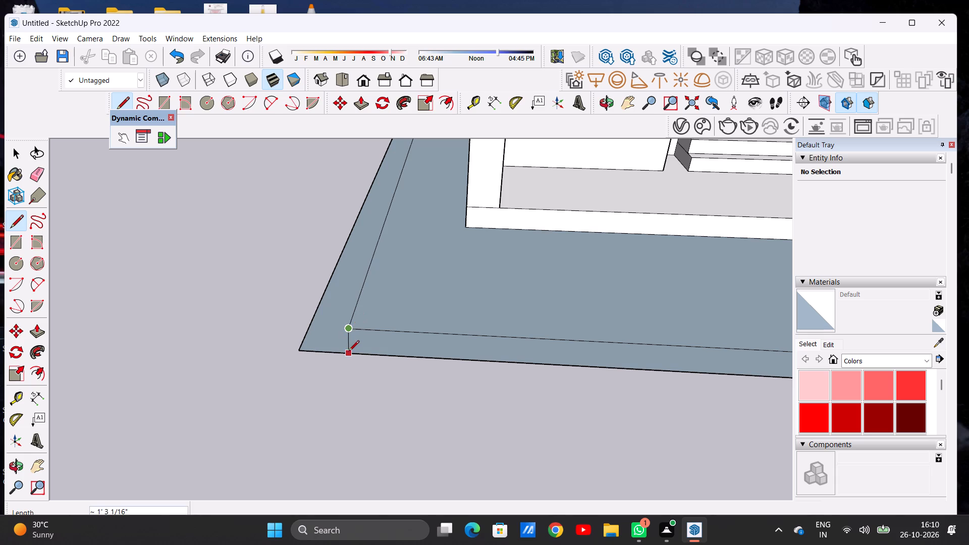
{"action": "left_click", "coordinate": [340, 354]}
{"action": "scroll", "coordinate": [341, 350], "scroll_direction": "down", "scroll_amount": 6}
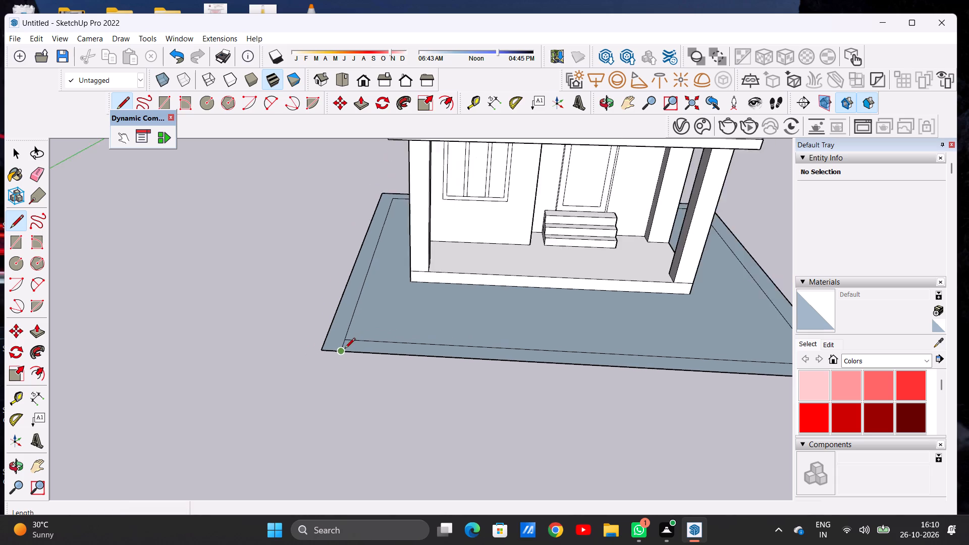
Draw a line about 1 ft 3 in long from the border's inner front corner on the entrance-steps side to the plot's front edge.
{"action": "scroll", "coordinate": [345, 349], "scroll_direction": "down", "scroll_amount": 14}
{"action": "scroll", "coordinate": [464, 354], "scroll_direction": "up", "scroll_amount": 6}
{"action": "scroll", "coordinate": [525, 352], "scroll_direction": "up", "scroll_amount": 8}
{"action": "scroll", "coordinate": [524, 348], "scroll_direction": "down", "scroll_amount": 1}
{"action": "scroll", "coordinate": [524, 348], "scroll_direction": "up", "scroll_amount": 5}
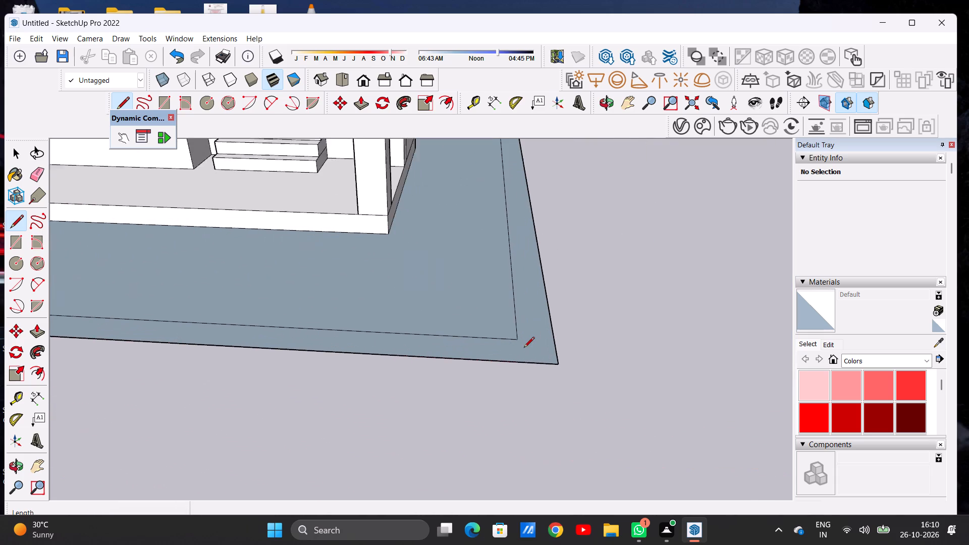
{"action": "left_click", "coordinate": [517, 336]}
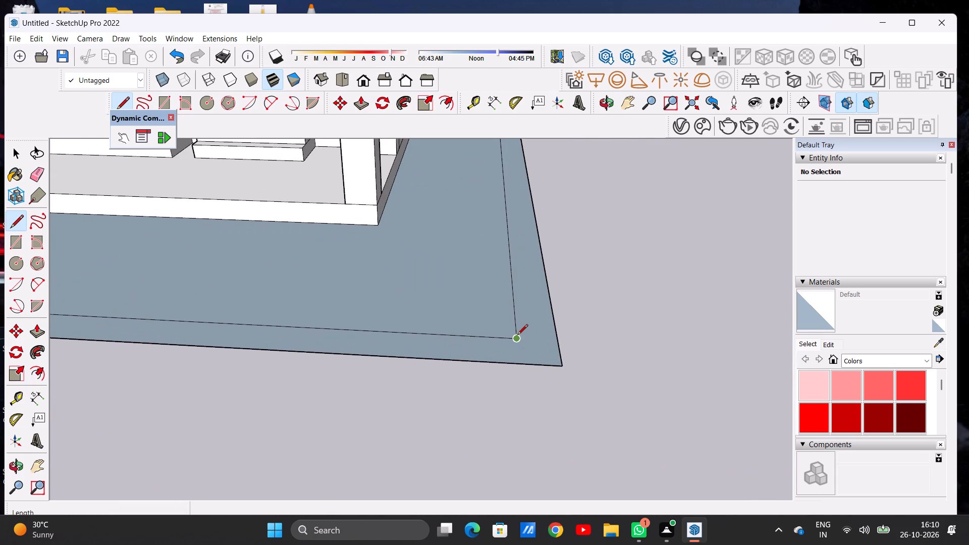
{"action": "left_click", "coordinate": [518, 361]}
{"action": "scroll", "coordinate": [527, 336], "scroll_direction": "down", "scroll_amount": 13}
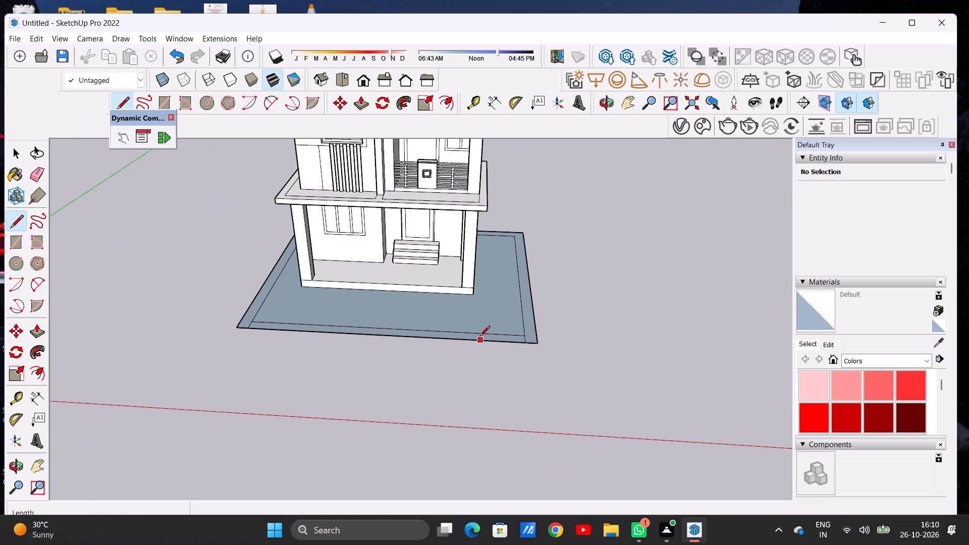
{"action": "scroll", "coordinate": [514, 334], "scroll_direction": "down", "scroll_amount": 3}
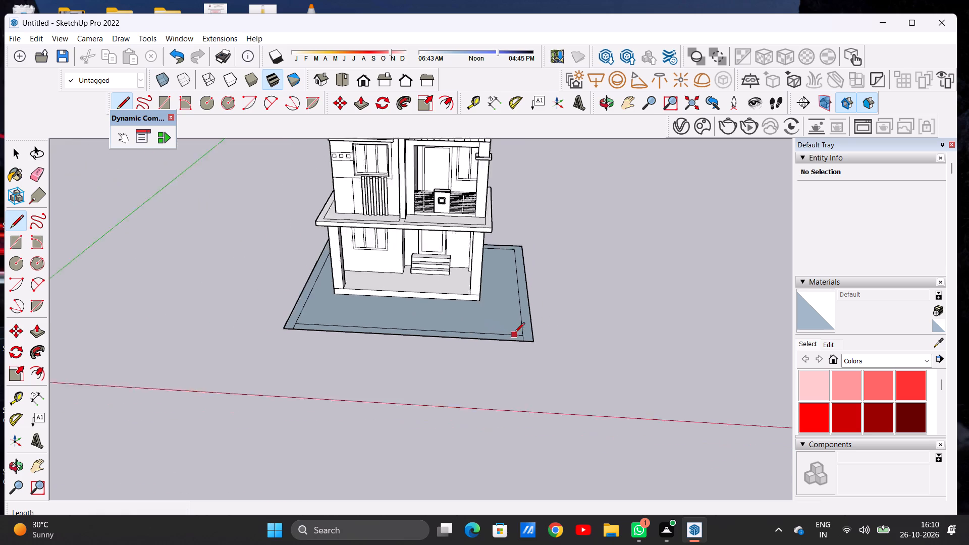
{"action": "scroll", "coordinate": [514, 334], "scroll_direction": "down", "scroll_amount": 3}
{"action": "scroll", "coordinate": [544, 296], "scroll_direction": "up", "scroll_amount": 7}
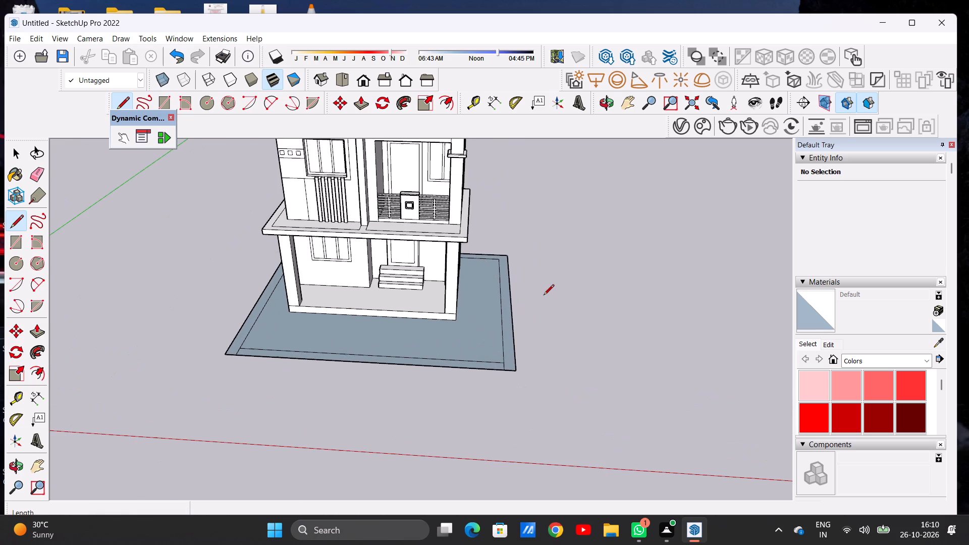
{"action": "key", "text": "space"}
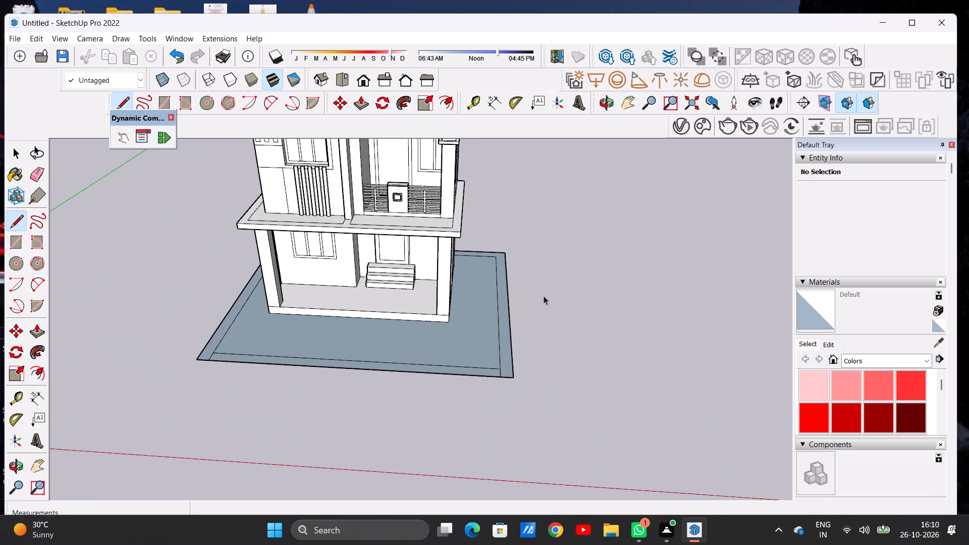
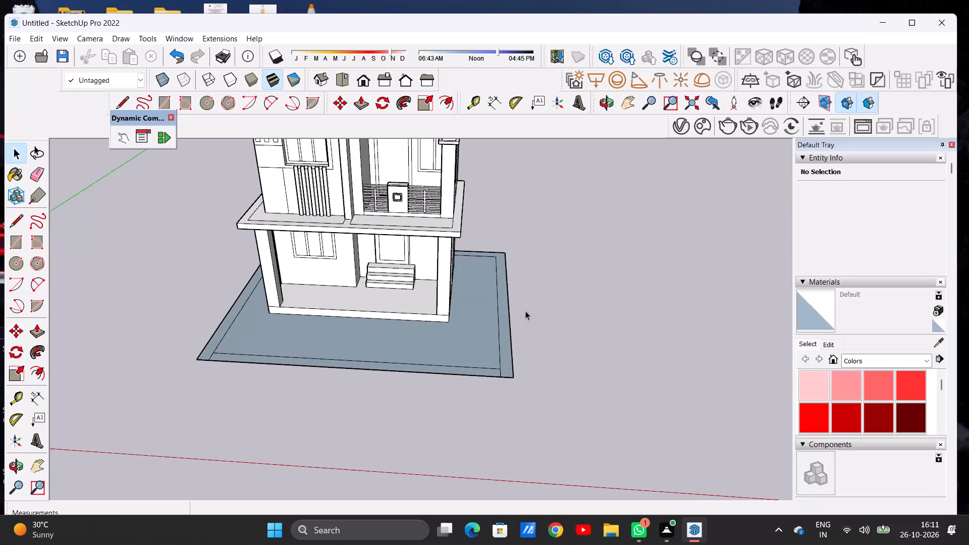
Undo the line drawn from the border's inner front corner on the entrance-steps side.
{"action": "scroll", "coordinate": [522, 312], "scroll_direction": "down", "scroll_amount": 7}
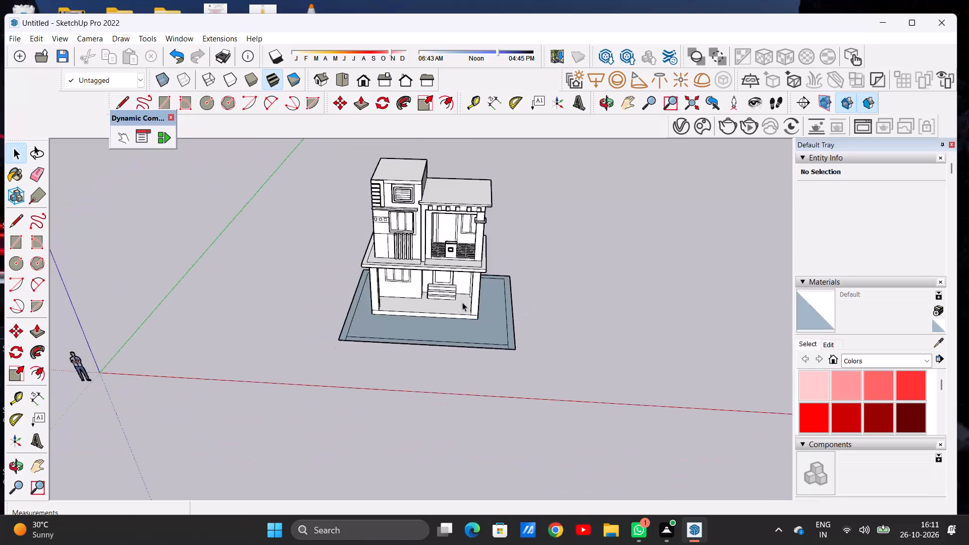
{"action": "scroll", "coordinate": [462, 302], "scroll_direction": "down", "scroll_amount": 4}
{"action": "scroll", "coordinate": [452, 292], "scroll_direction": "up", "scroll_amount": 8}
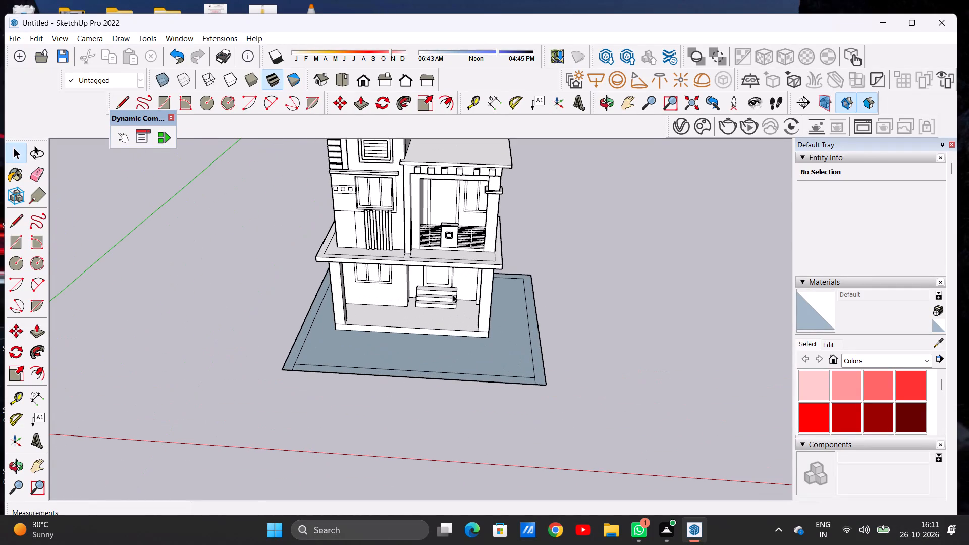
{"action": "scroll", "coordinate": [460, 288], "scroll_direction": "down", "scroll_amount": 4}
{"action": "scroll", "coordinate": [467, 333], "scroll_direction": "up", "scroll_amount": 7}
{"action": "scroll", "coordinate": [507, 332], "scroll_direction": "down", "scroll_amount": 5}
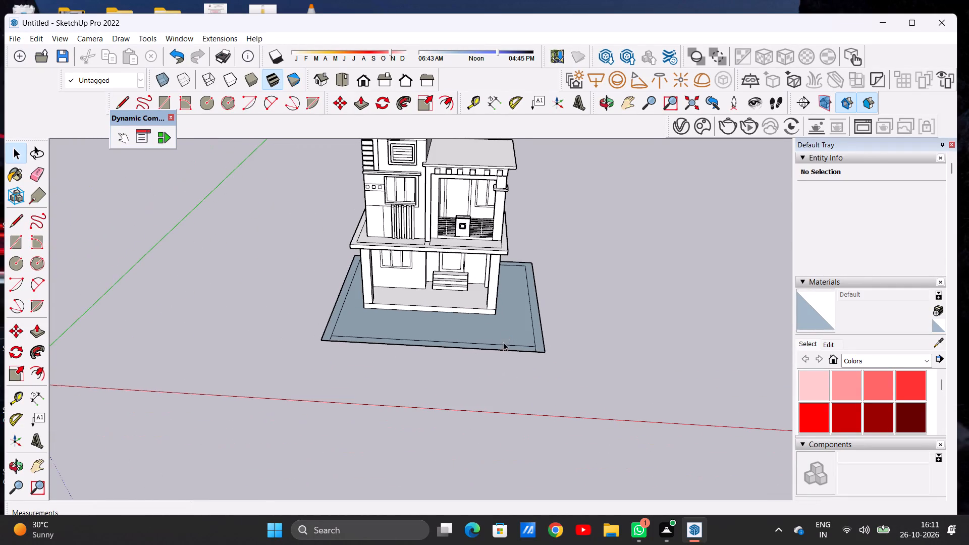
{"action": "middle_click_drag", "start_coordinate": [509, 360], "coordinate": [514, 398]}
{"action": "scroll", "coordinate": [524, 353], "scroll_direction": "up", "scroll_amount": 11}
{"action": "scroll", "coordinate": [530, 348], "scroll_direction": "down", "scroll_amount": 1}
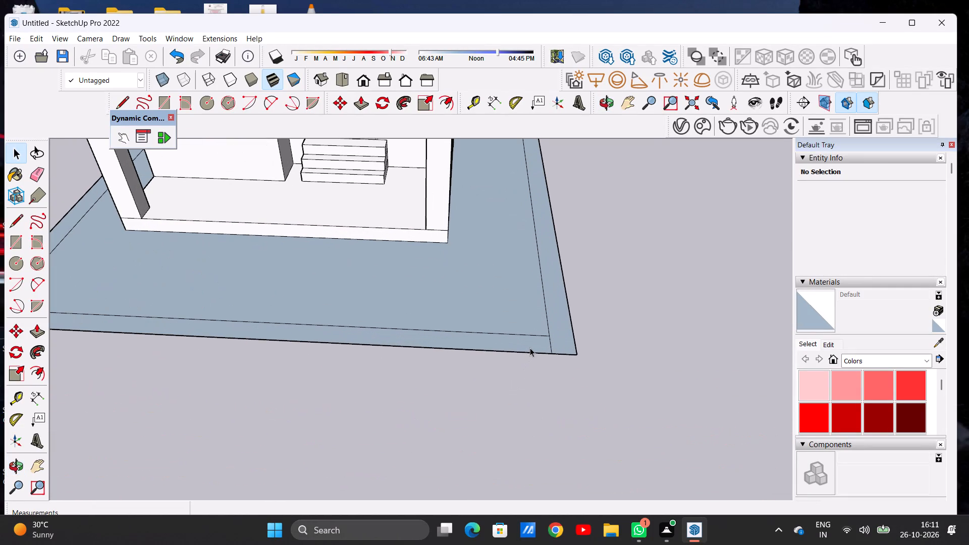
{"action": "key", "text": "ctrl+z"}
Draw a line about 1 ft 3 in long straight across the front border, a short way in from the entrance-steps side corner.
{"action": "scroll", "coordinate": [531, 347], "scroll_direction": "up", "scroll_amount": 3}
{"action": "key", "text": "l"}
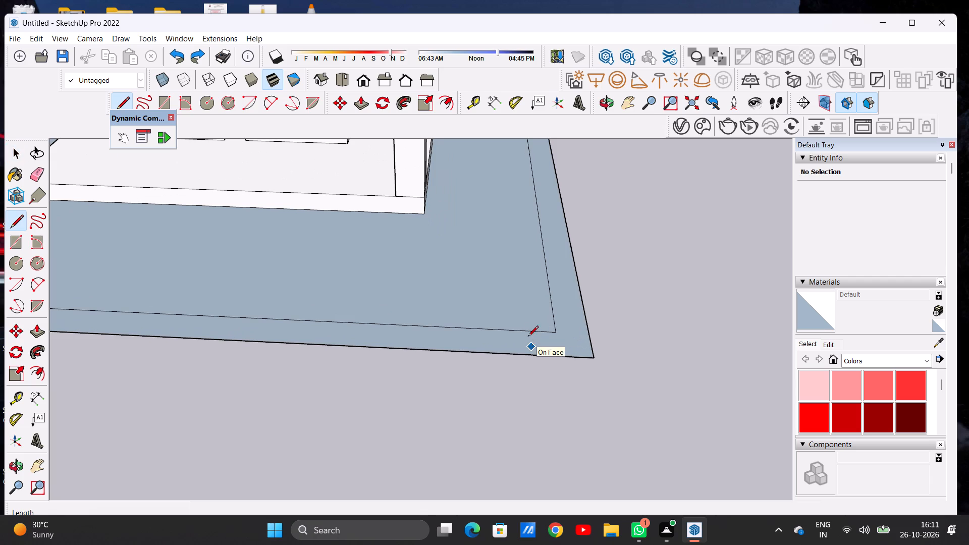
{"action": "left_click", "coordinate": [450, 326]}
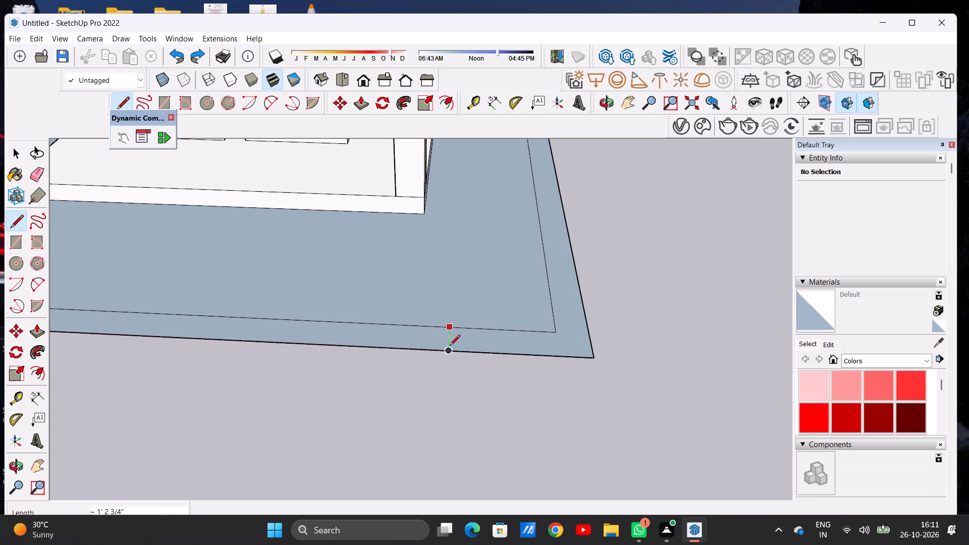
{"action": "left_click", "coordinate": [449, 349]}
Draw two closely spaced lines, each about 1 ft 3 in long, across the front border opposite the entrance steps.
{"action": "scroll", "coordinate": [528, 344], "scroll_direction": "down", "scroll_amount": 4}
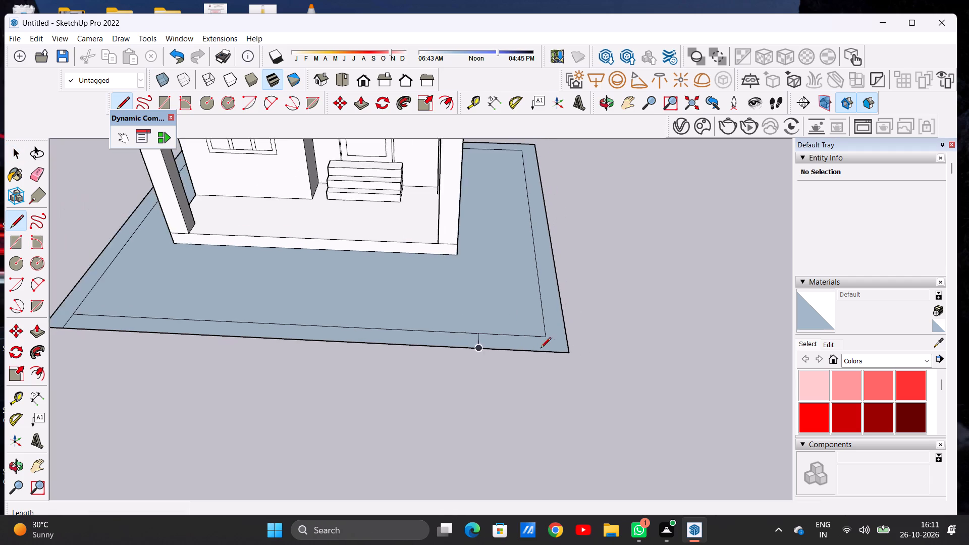
{"action": "scroll", "coordinate": [541, 349], "scroll_direction": "down", "scroll_amount": 7}
{"action": "scroll", "coordinate": [459, 336], "scroll_direction": "up", "scroll_amount": 4}
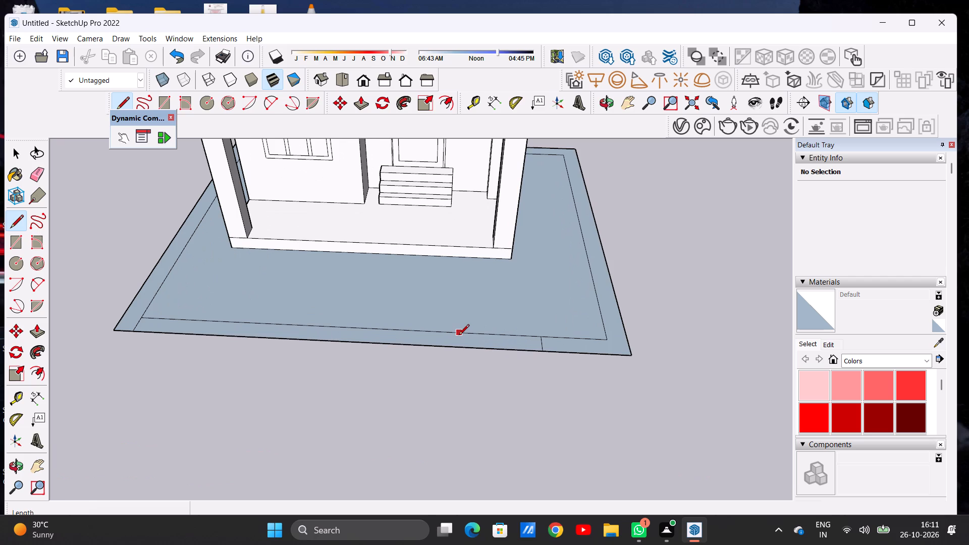
{"action": "scroll", "coordinate": [531, 330], "scroll_direction": "down", "scroll_amount": 7}
{"action": "scroll", "coordinate": [473, 328], "scroll_direction": "up", "scroll_amount": 6}
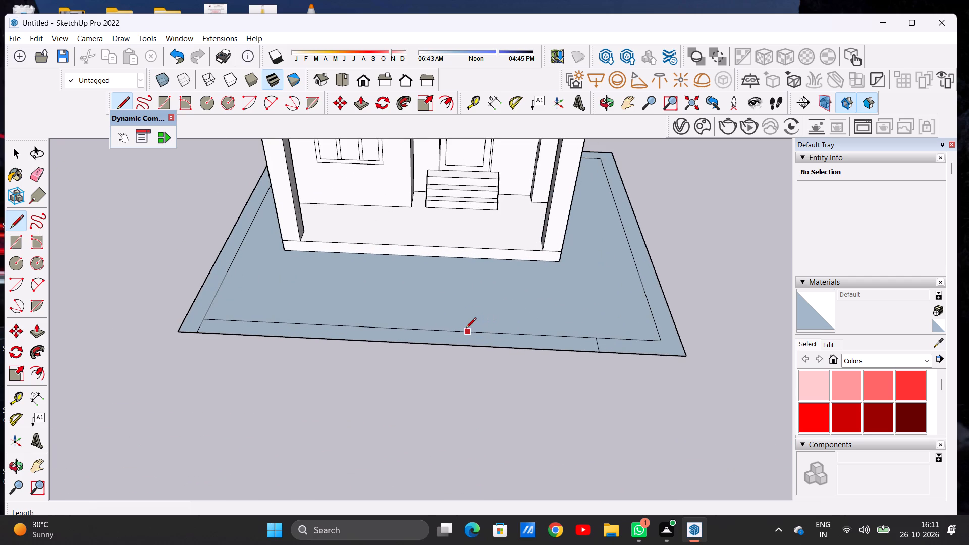
{"action": "left_click", "coordinate": [466, 328]}
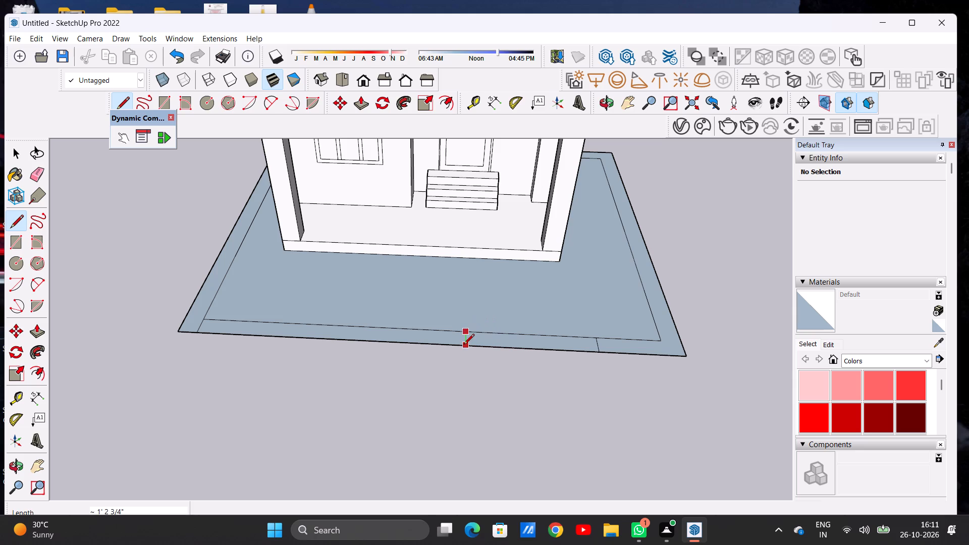
{"action": "left_click", "coordinate": [464, 346]}
{"action": "scroll", "coordinate": [427, 342], "scroll_direction": "up", "scroll_amount": 5}
{"action": "left_click", "coordinate": [441, 320]}
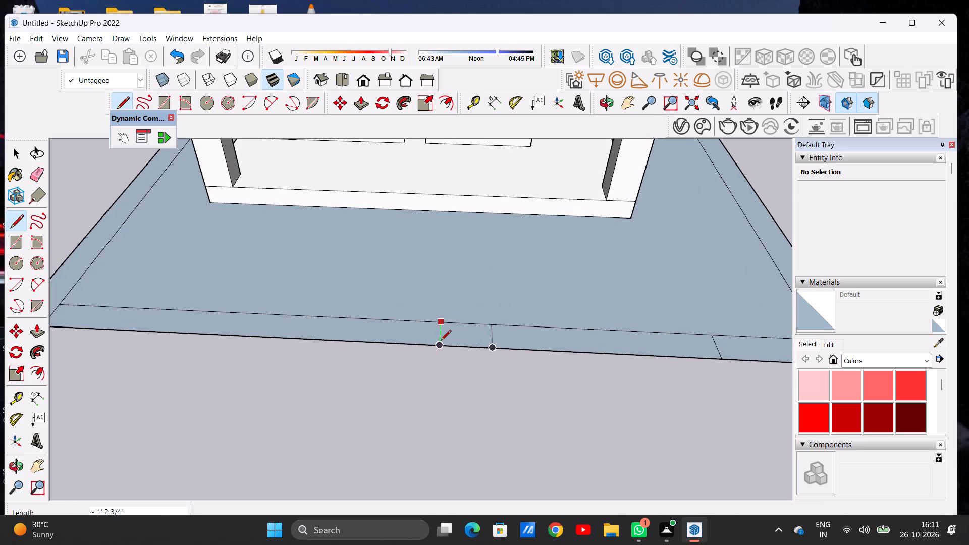
{"action": "left_click", "coordinate": [440, 345]}
Draw two closely spaced lines, each about 1 ft 3 in long, across the front border near the window-side corner.
{"action": "scroll", "coordinate": [476, 344], "scroll_direction": "down", "scroll_amount": 12}
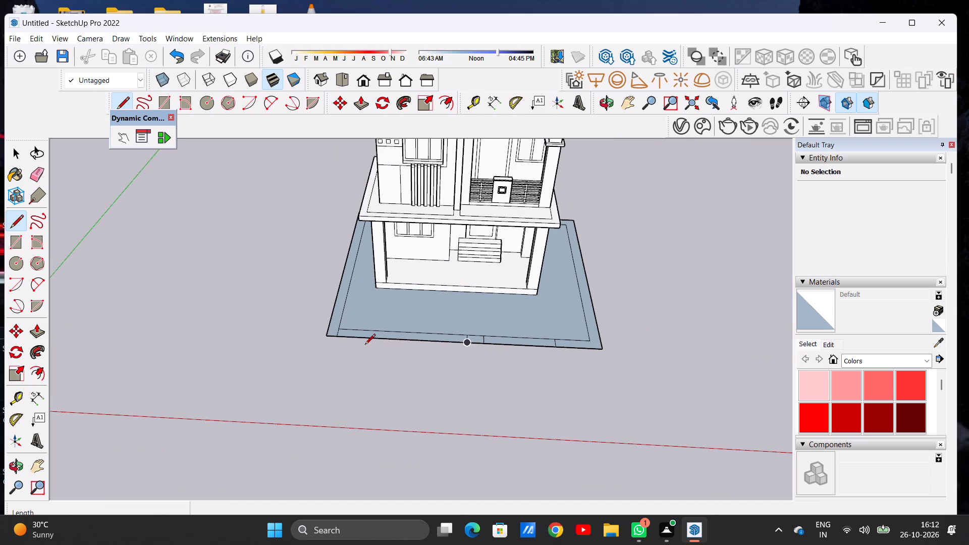
{"action": "scroll", "coordinate": [386, 332], "scroll_direction": "up", "scroll_amount": 3}
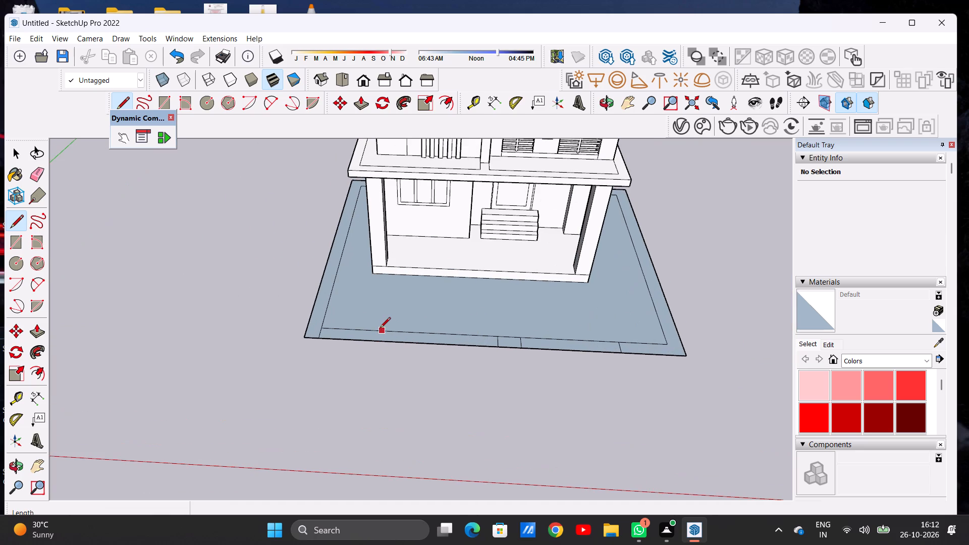
{"action": "left_click", "coordinate": [372, 329]}
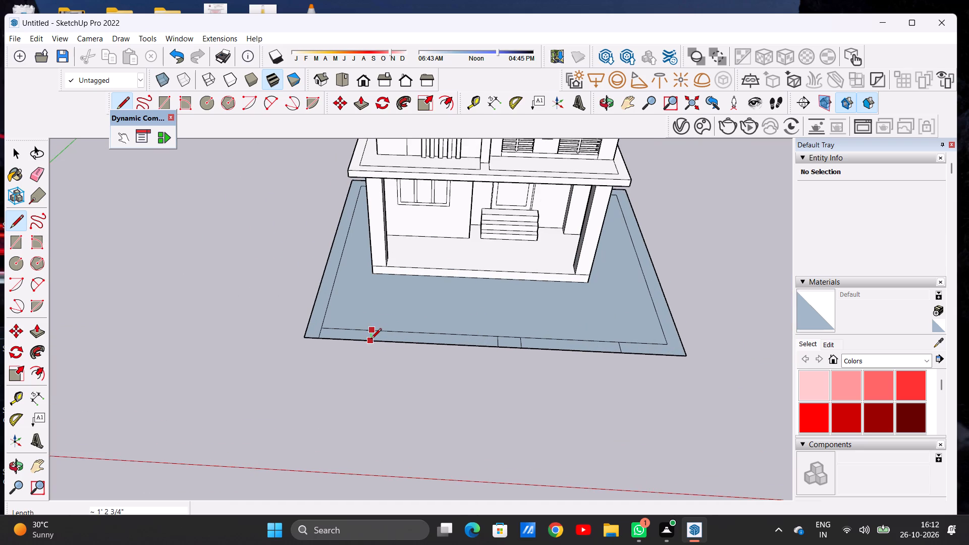
{"action": "left_click", "coordinate": [371, 340]}
{"action": "scroll", "coordinate": [384, 347], "scroll_direction": "up", "scroll_amount": 7}
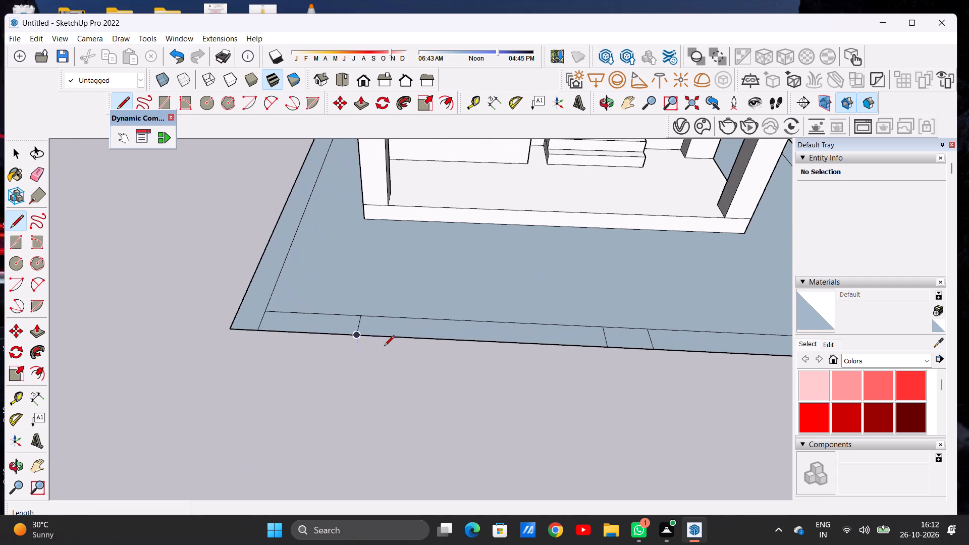
{"action": "key", "text": "space"}
{"action": "scroll", "coordinate": [765, 543], "scroll_direction": "up", "scroll_amount": 8}
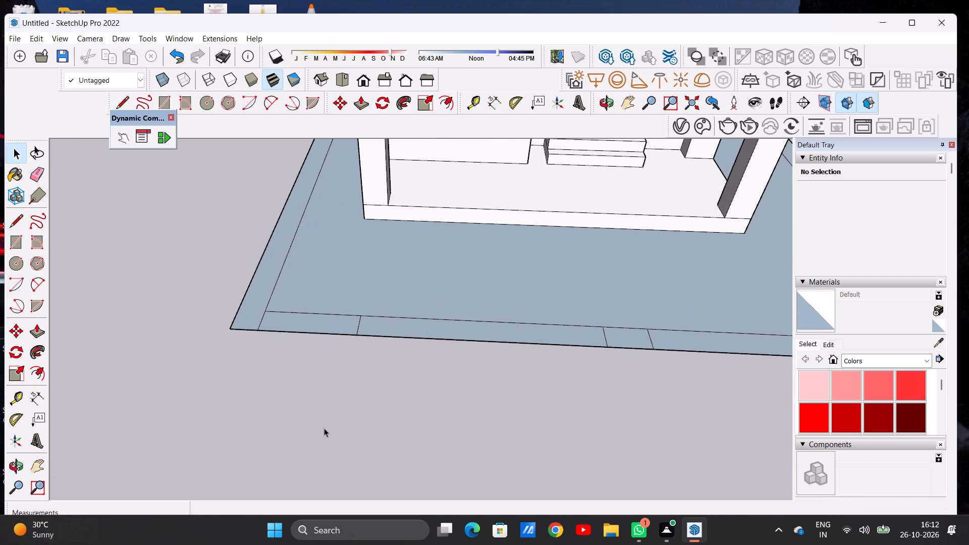
{"action": "scroll", "coordinate": [374, 289], "scroll_direction": "up", "scroll_amount": 9}
{"action": "key", "text": "l"}
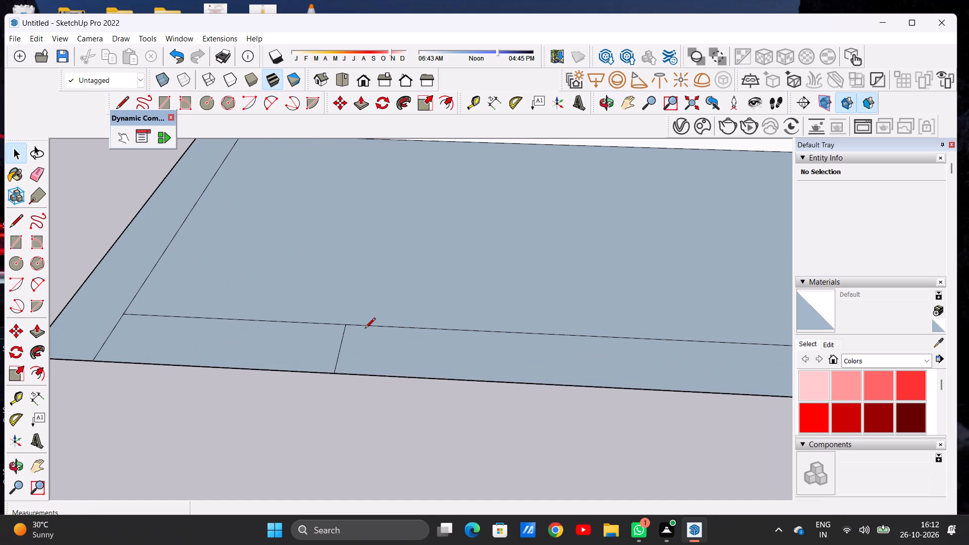
{"action": "scroll", "coordinate": [346, 325], "scroll_direction": "down", "scroll_amount": 14}
{"action": "scroll", "coordinate": [357, 334], "scroll_direction": "up", "scroll_amount": 6}
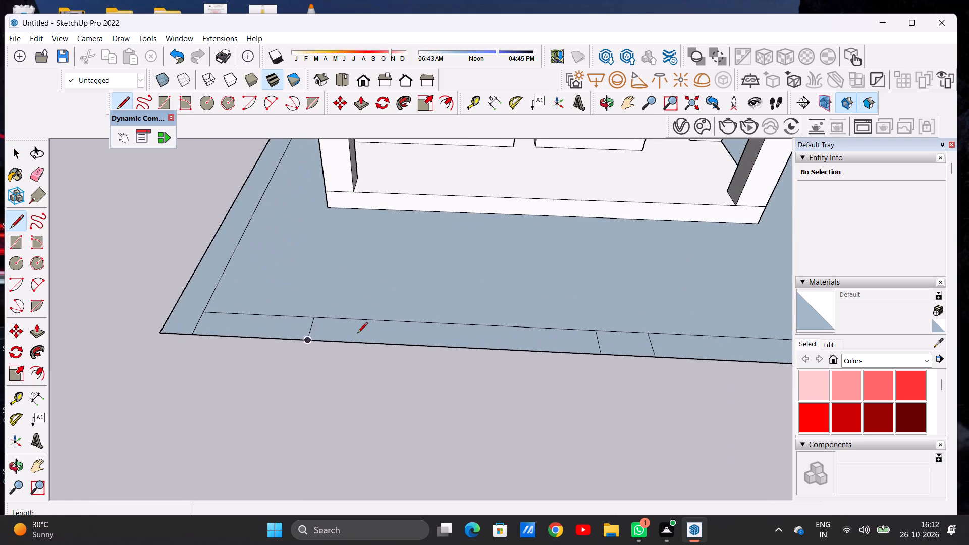
{"action": "scroll", "coordinate": [336, 326], "scroll_direction": "up", "scroll_amount": 3}
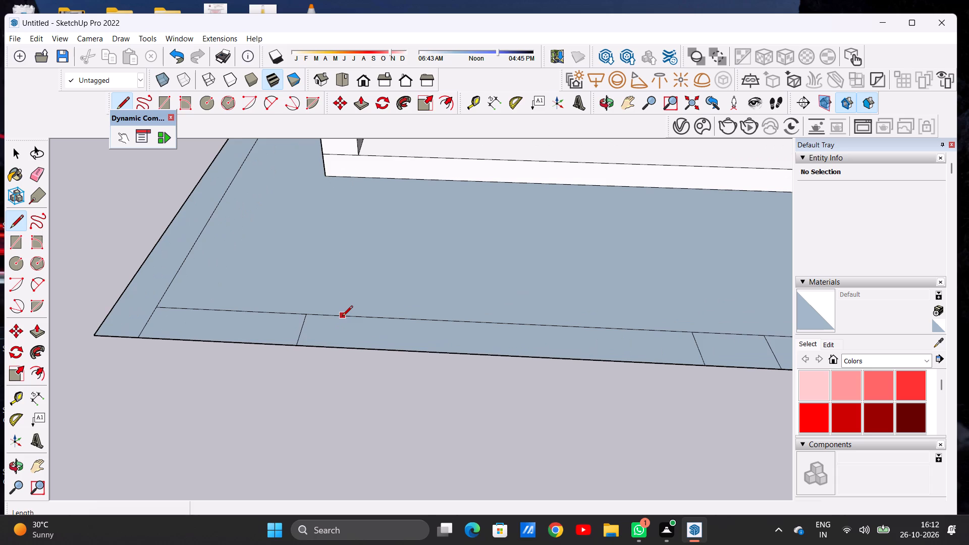
{"action": "left_click", "coordinate": [342, 317]}
{"action": "left_click", "coordinate": [336, 347]}
{"action": "key", "text": "space"}
Narrow the border segment opposite the entrance steps by drawing a line across it and erasing its dividing line nearer the entrance-steps side corner.
{"action": "scroll", "coordinate": [339, 342], "scroll_direction": "down", "scroll_amount": 13}
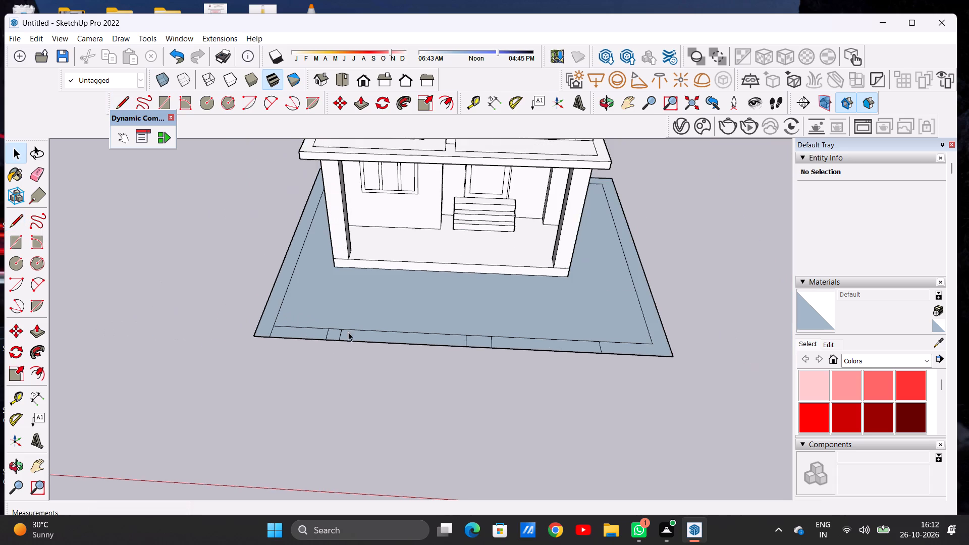
{"action": "scroll", "coordinate": [467, 343], "scroll_direction": "up", "scroll_amount": 2}
{"action": "scroll", "coordinate": [467, 343], "scroll_direction": "down", "scroll_amount": 1}
{"action": "scroll", "coordinate": [467, 343], "scroll_direction": "up", "scroll_amount": 10}
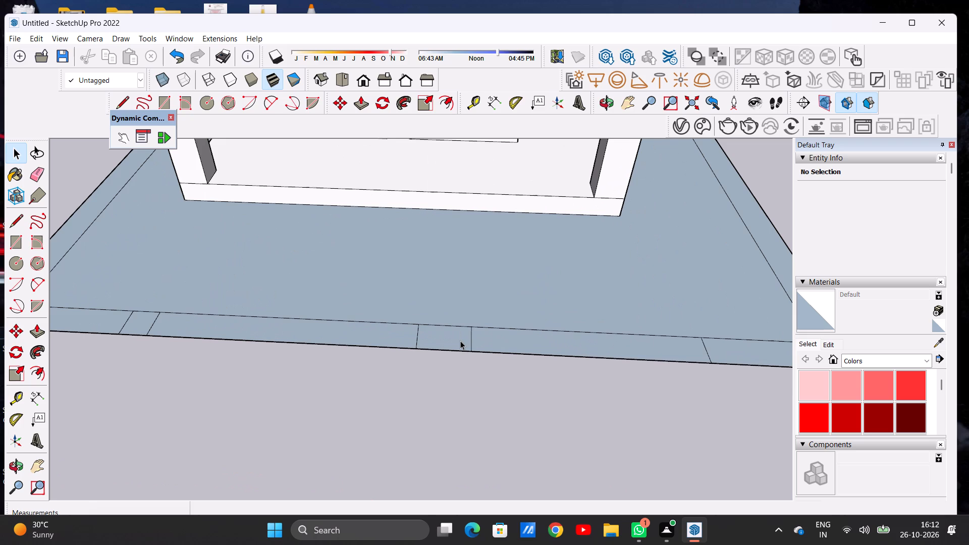
{"action": "key", "text": "l"}
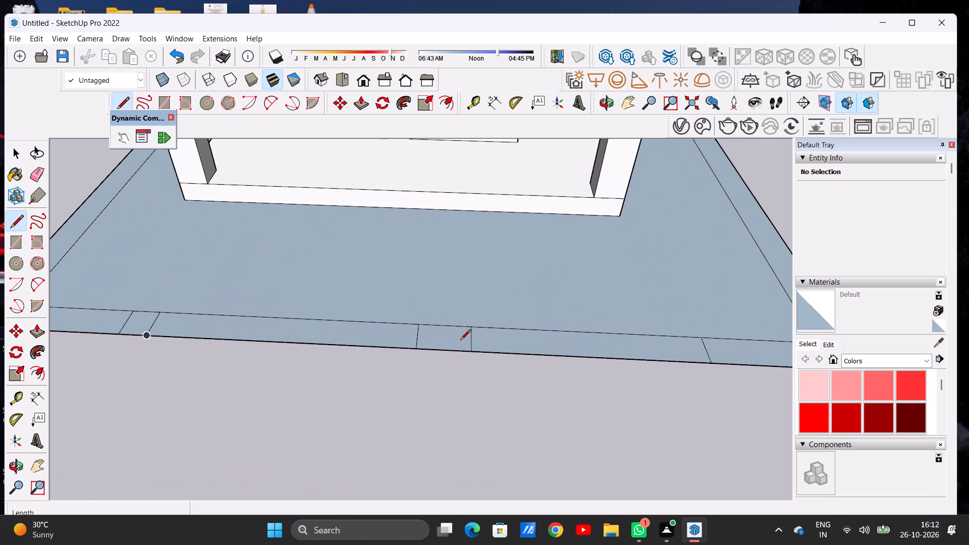
{"action": "scroll", "coordinate": [460, 341], "scroll_direction": "up", "scroll_amount": 4}
{"action": "left_click", "coordinate": [441, 319]}
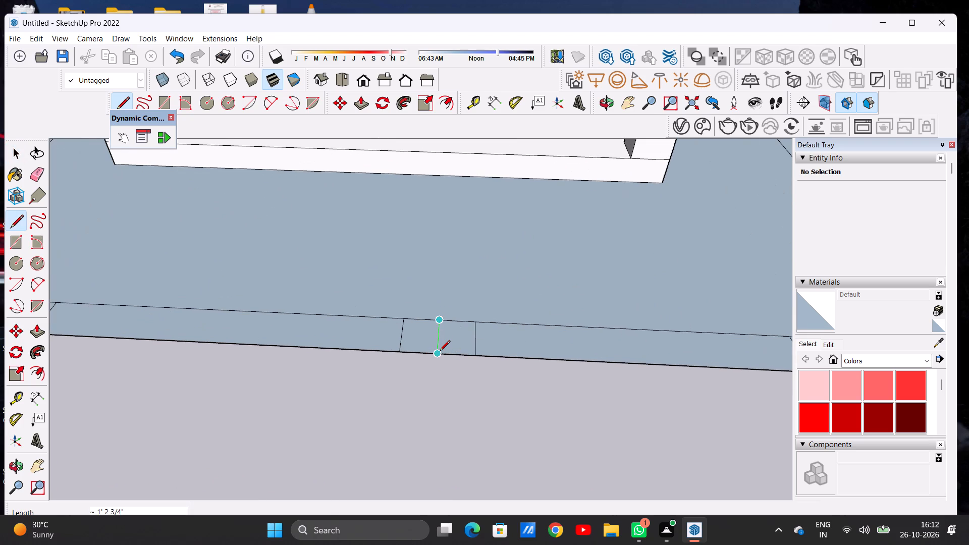
{"action": "left_click", "coordinate": [440, 352]}
{"action": "key", "text": "space"}
{"action": "type", "text": "E"}
{"action": "scroll", "coordinate": [467, 344], "scroll_direction": "up", "scroll_amount": 5}
{"action": "left_click_drag", "start_coordinate": [470, 334], "coordinate": [487, 339]}
{"action": "scroll", "coordinate": [489, 351], "scroll_direction": "down", "scroll_amount": 15}
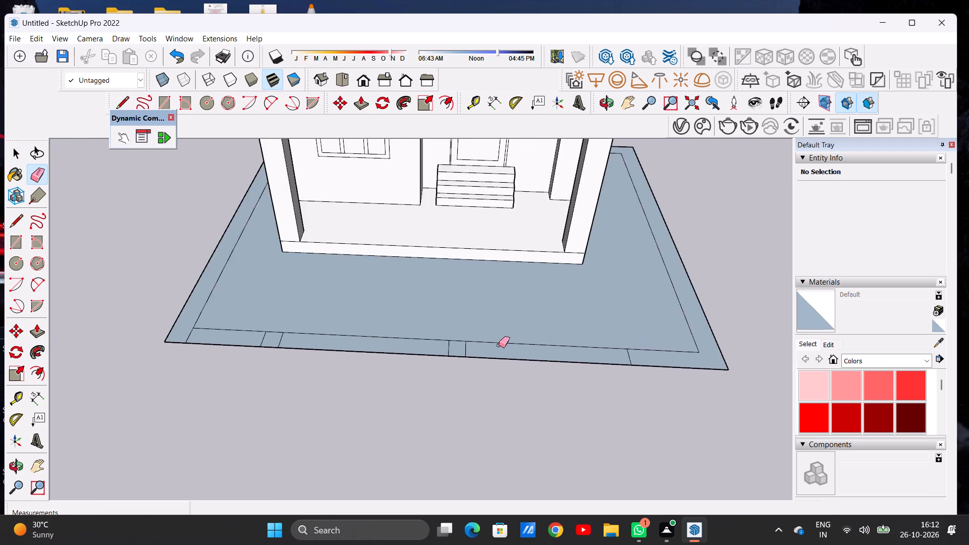
{"action": "scroll", "coordinate": [499, 345], "scroll_direction": "down", "scroll_amount": 4}
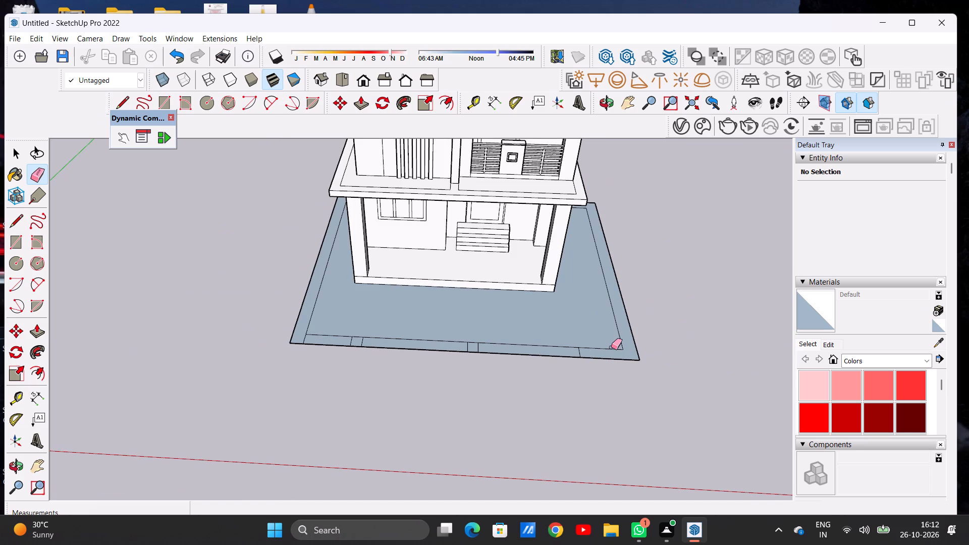
{"action": "key", "text": "space"}
Examine the house and its divided front border from a distance and from lower angles.
{"action": "scroll", "coordinate": [561, 361], "scroll_direction": "down", "scroll_amount": 7}
{"action": "middle_click_drag", "start_coordinate": [574, 387], "coordinate": [573, 309]}
{"action": "middle_click", "coordinate": [573, 308]}
{"action": "middle_click", "coordinate": [572, 306]}
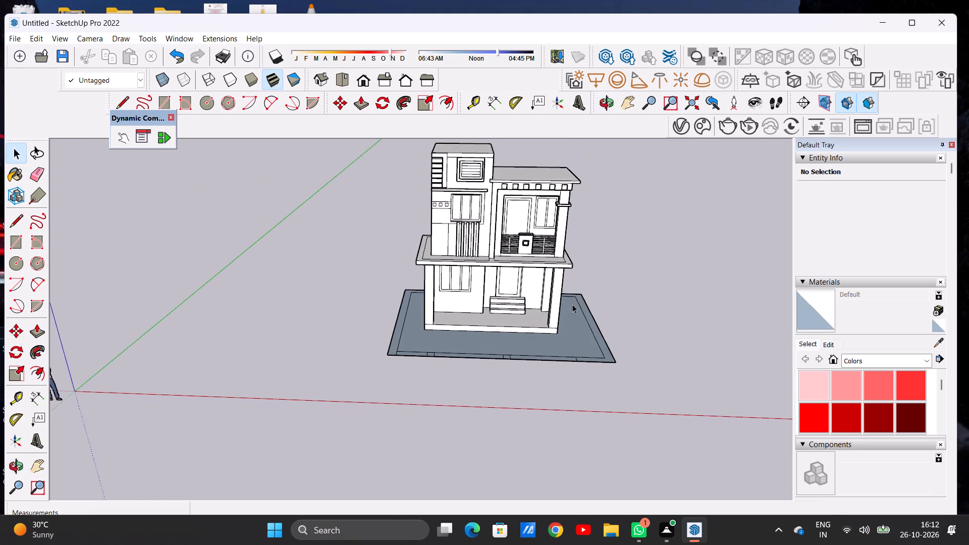
{"action": "middle_click", "coordinate": [566, 291]}
{"action": "scroll", "coordinate": [570, 343], "scroll_direction": "down", "scroll_amount": 6}
{"action": "middle_click_drag", "start_coordinate": [570, 359], "coordinate": [570, 353]}
{"action": "middle_click", "coordinate": [543, 297]}
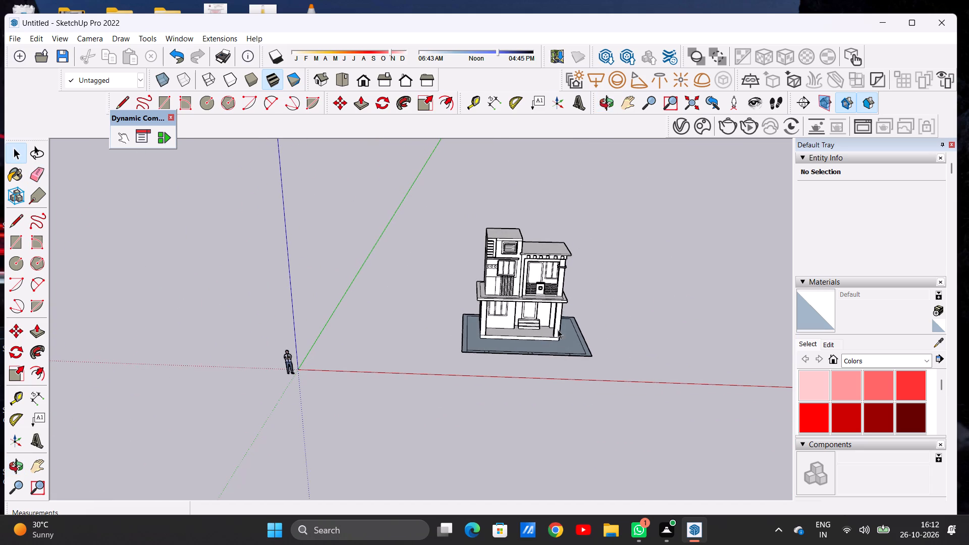
{"action": "scroll", "coordinate": [589, 350], "scroll_direction": "up", "scroll_amount": 6}
{"action": "scroll", "coordinate": [589, 340], "scroll_direction": "down", "scroll_amount": 1}
{"action": "scroll", "coordinate": [589, 340], "scroll_direction": "up", "scroll_amount": 4}
{"action": "middle_click_drag", "start_coordinate": [595, 364], "coordinate": [580, 331]}
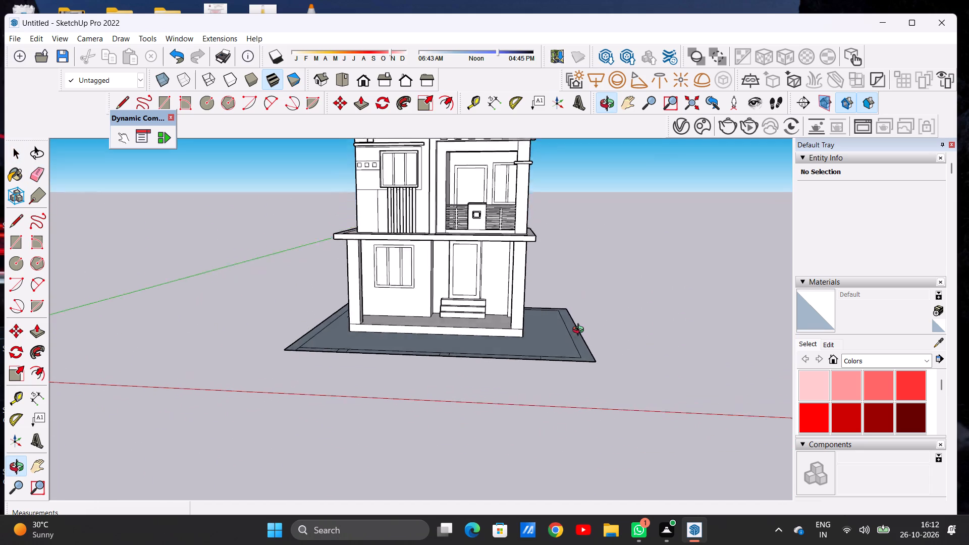
{"action": "middle_click_drag", "start_coordinate": [580, 331], "coordinate": [580, 333]}
{"action": "scroll", "coordinate": [550, 355], "scroll_direction": "down", "scroll_amount": 10}
{"action": "scroll", "coordinate": [575, 340], "scroll_direction": "up", "scroll_amount": 5}
{"action": "scroll", "coordinate": [575, 340], "scroll_direction": "down", "scroll_amount": 1}
{"action": "scroll", "coordinate": [575, 340], "scroll_direction": "up", "scroll_amount": 1}
Push/Pull the border strip along the plot's sides, back and entrance-side front corner up about 4 ft 10 in as a compound wall.
{"action": "scroll", "coordinate": [568, 358], "scroll_direction": "up", "scroll_amount": 4}
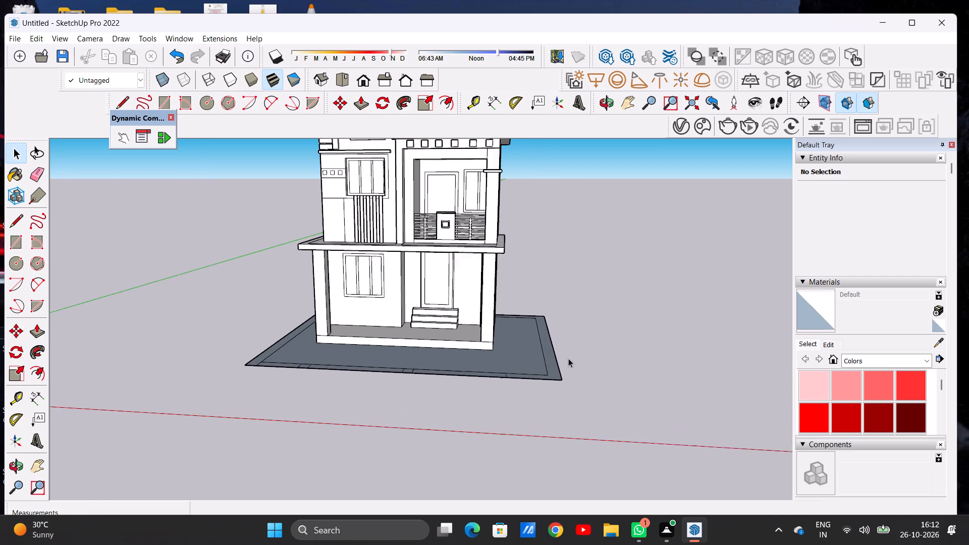
{"action": "scroll", "coordinate": [568, 358], "scroll_direction": "up", "scroll_amount": 6}
{"action": "key", "text": "p"}
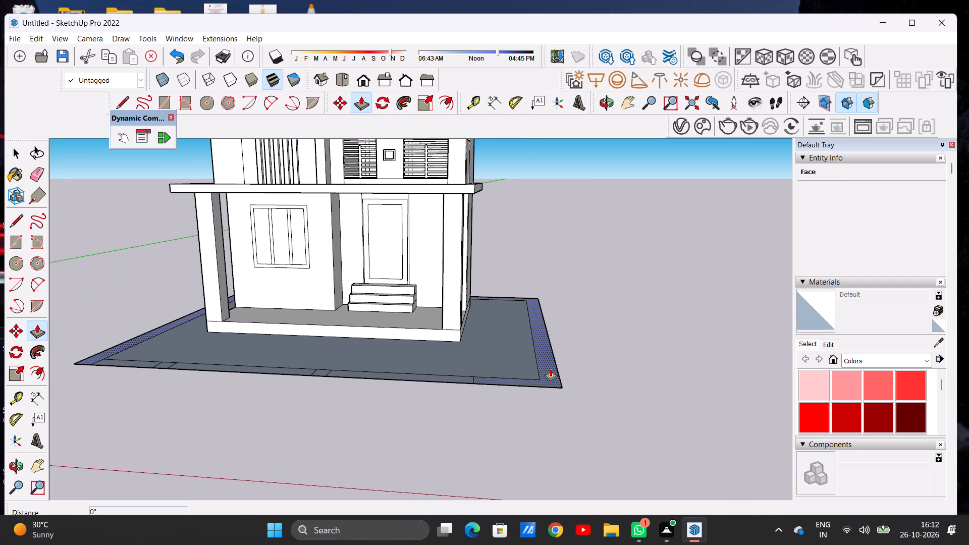
{"action": "left_click", "coordinate": [550, 368]}
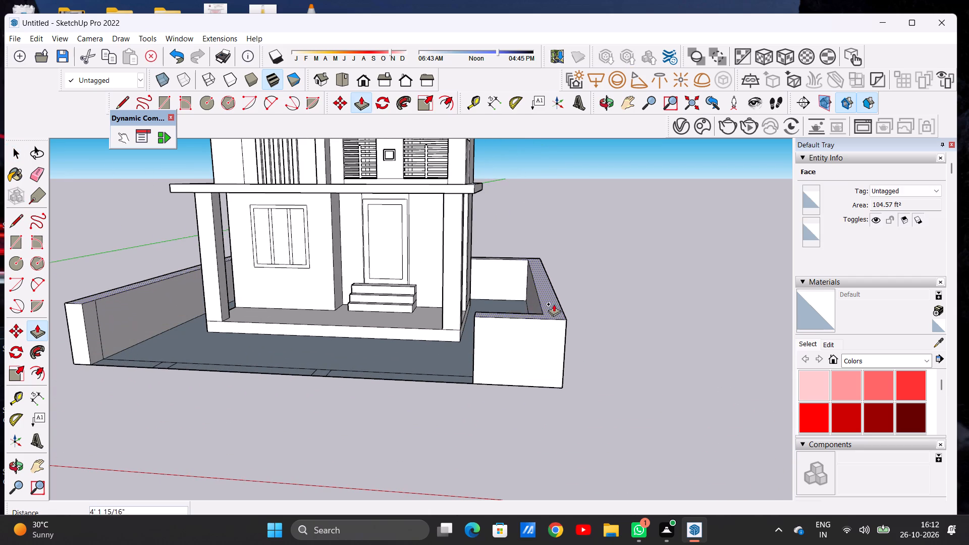
{"action": "left_click", "coordinate": [558, 295]}
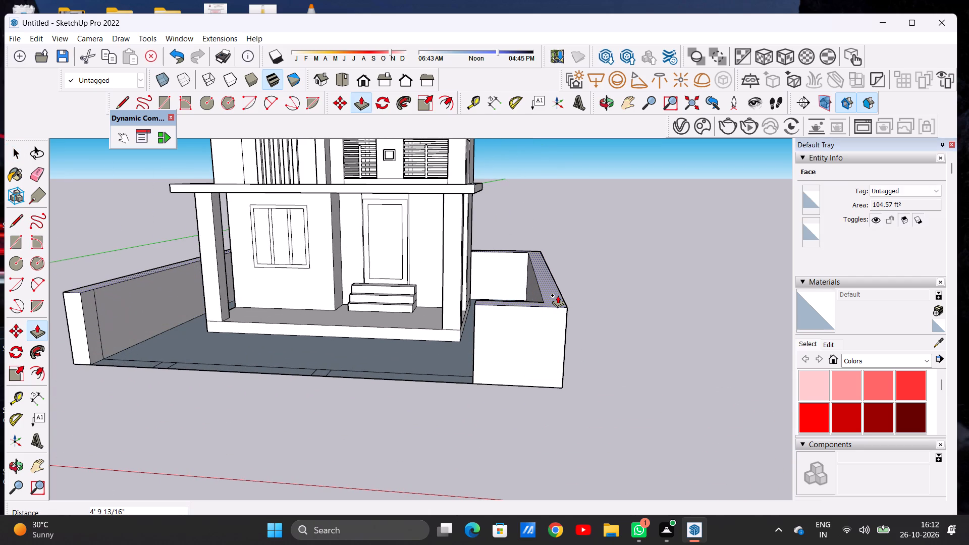
{"action": "key", "text": "space"}
Raise the narrow front border segment opposite the entrance steps to the compound wall's height, about 4 ft 10 in.
{"action": "scroll", "coordinate": [568, 338], "scroll_direction": "down", "scroll_amount": 8}
{"action": "scroll", "coordinate": [569, 340], "scroll_direction": "up", "scroll_amount": 1}
{"action": "scroll", "coordinate": [569, 341], "scroll_direction": "down", "scroll_amount": 5}
{"action": "scroll", "coordinate": [514, 336], "scroll_direction": "up", "scroll_amount": 2}
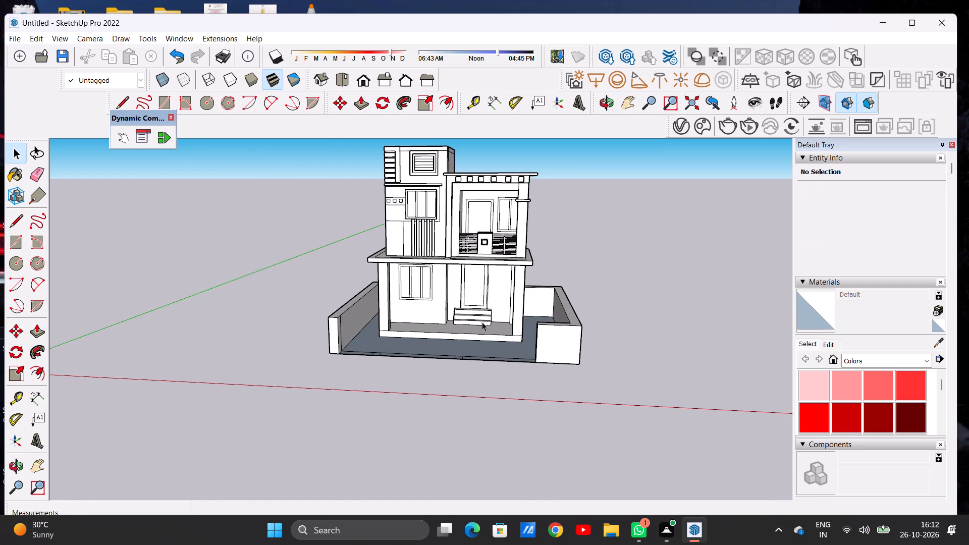
{"action": "middle_click_drag", "start_coordinate": [482, 325], "coordinate": [497, 384]}
{"action": "scroll", "coordinate": [501, 370], "scroll_direction": "up", "scroll_amount": 7}
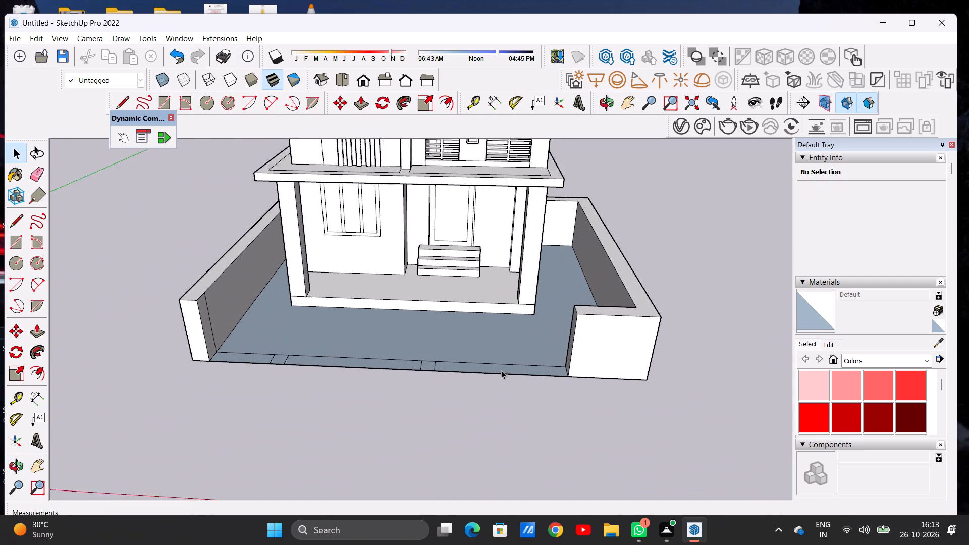
{"action": "scroll", "coordinate": [501, 370], "scroll_direction": "up", "scroll_amount": 2}
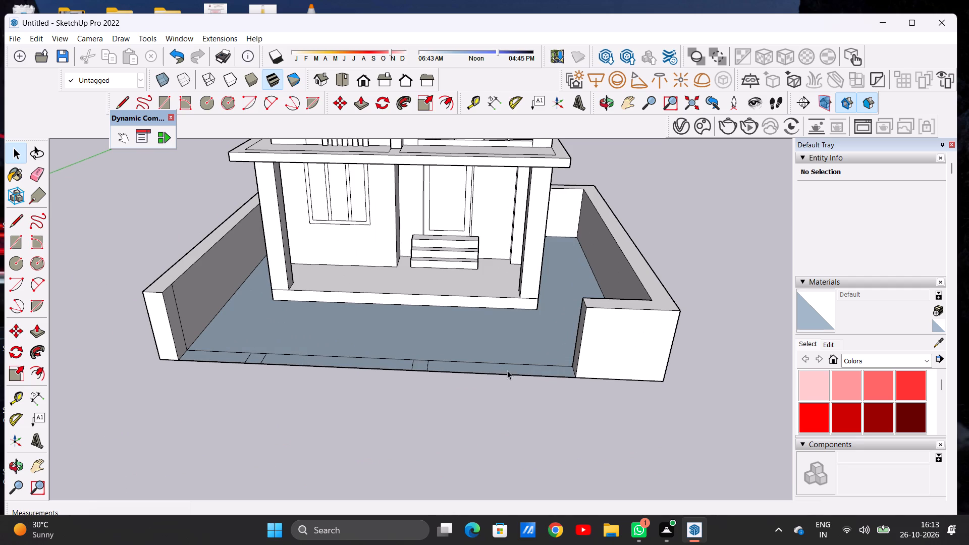
{"action": "scroll", "coordinate": [543, 378], "scroll_direction": "up", "scroll_amount": 3}
{"action": "key", "text": "p"}
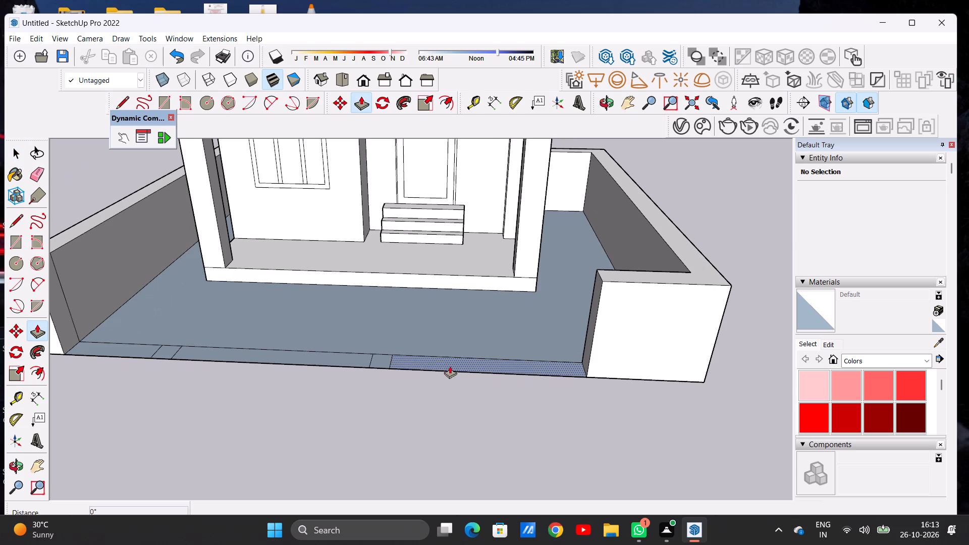
{"action": "scroll", "coordinate": [382, 357], "scroll_direction": "up", "scroll_amount": 6}
{"action": "left_click", "coordinate": [382, 357]}
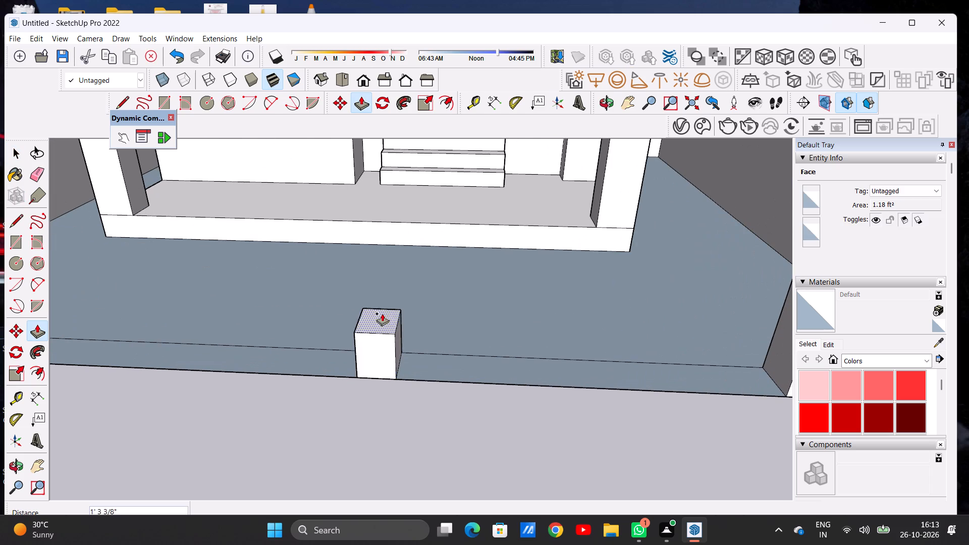
{"action": "scroll", "coordinate": [382, 317], "scroll_direction": "down", "scroll_amount": 12}
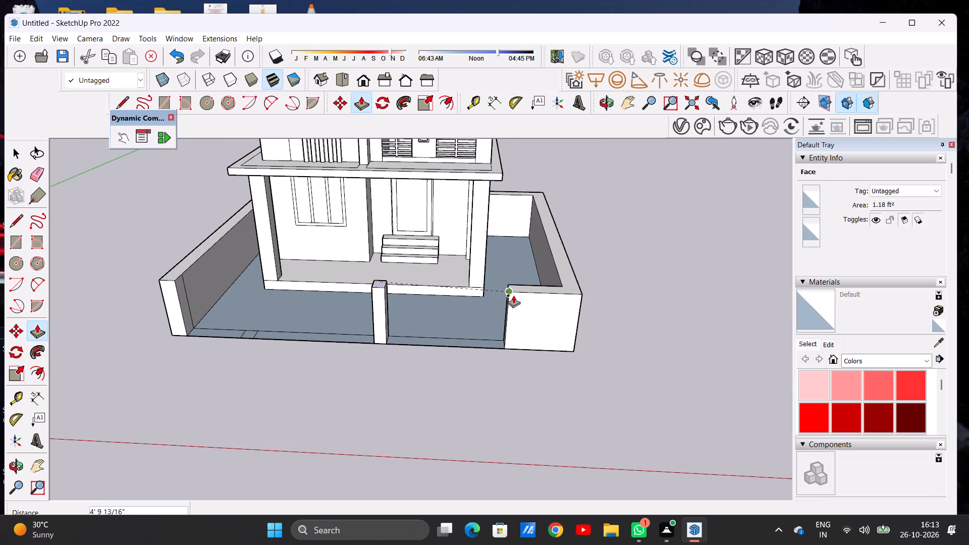
{"action": "left_click", "coordinate": [513, 295]}
Raise the front border segment at the window-side corner to the compound wall's height, about 4 ft 10 in.
{"action": "scroll", "coordinate": [256, 334], "scroll_direction": "up", "scroll_amount": 8}
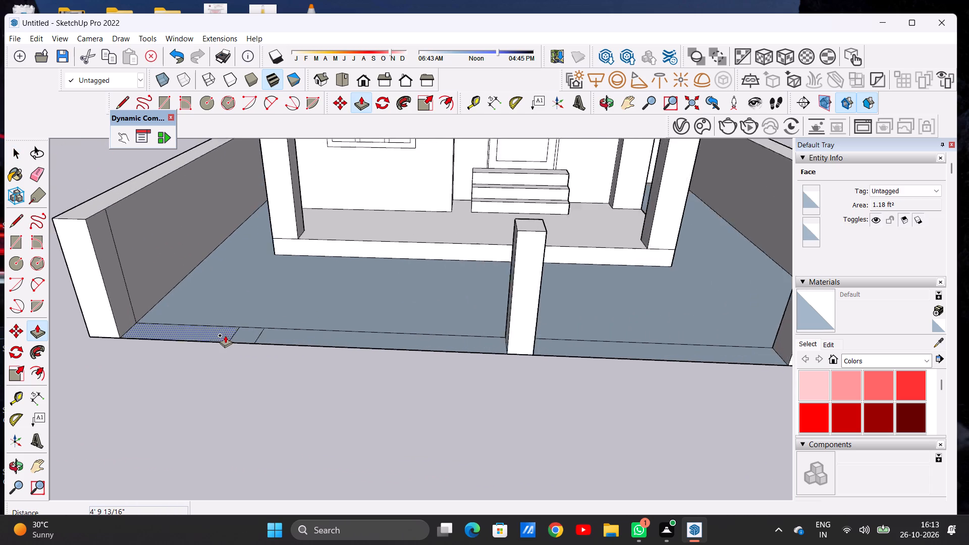
{"action": "scroll", "coordinate": [225, 335], "scroll_direction": "up", "scroll_amount": 5}
{"action": "left_click", "coordinate": [224, 335]}
{"action": "scroll", "coordinate": [231, 308], "scroll_direction": "down", "scroll_amount": 12}
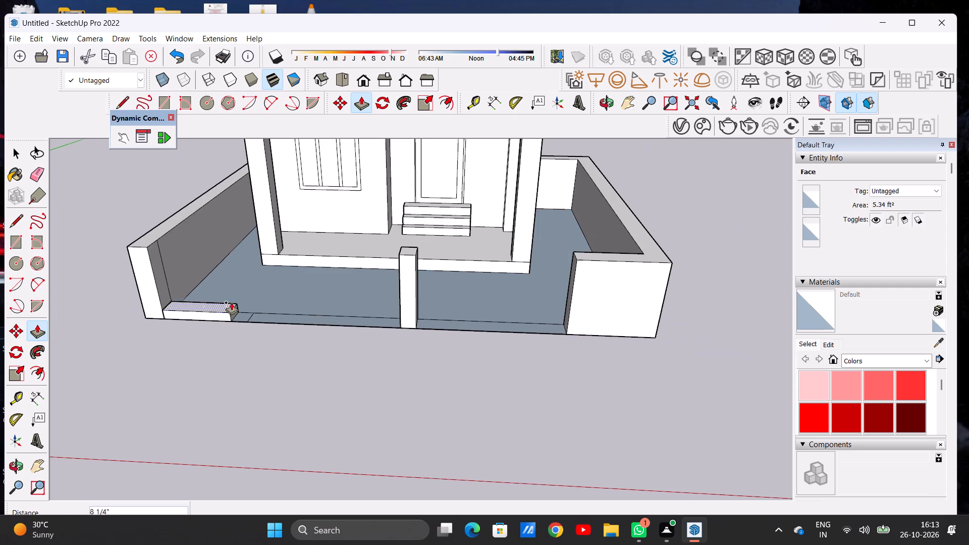
{"action": "scroll", "coordinate": [165, 252], "scroll_direction": "up", "scroll_amount": 8}
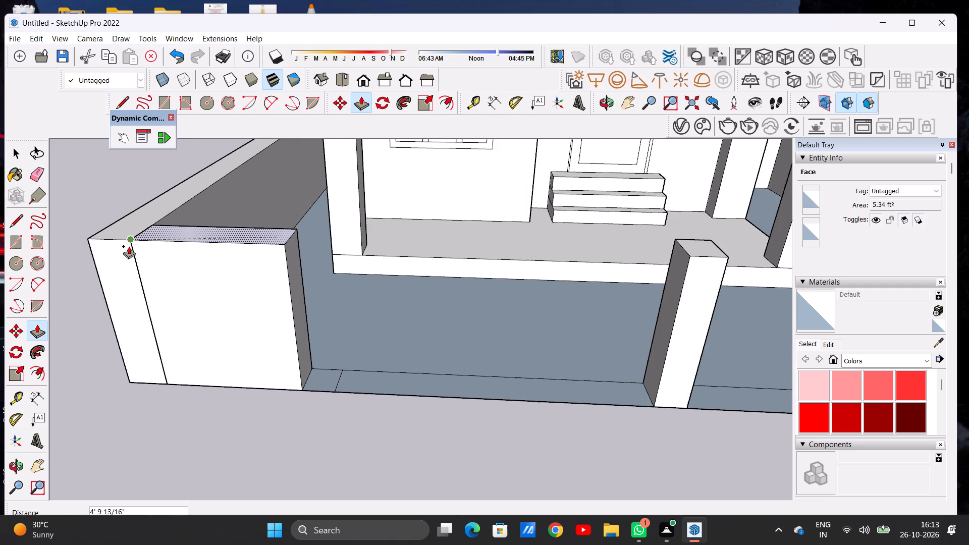
{"action": "left_click", "coordinate": [129, 246]}
Raise the narrow segment beside the window-side front wall to the height of the middle pillar, about 4 ft 10 in.
{"action": "scroll", "coordinate": [346, 380], "scroll_direction": "up", "scroll_amount": 4}
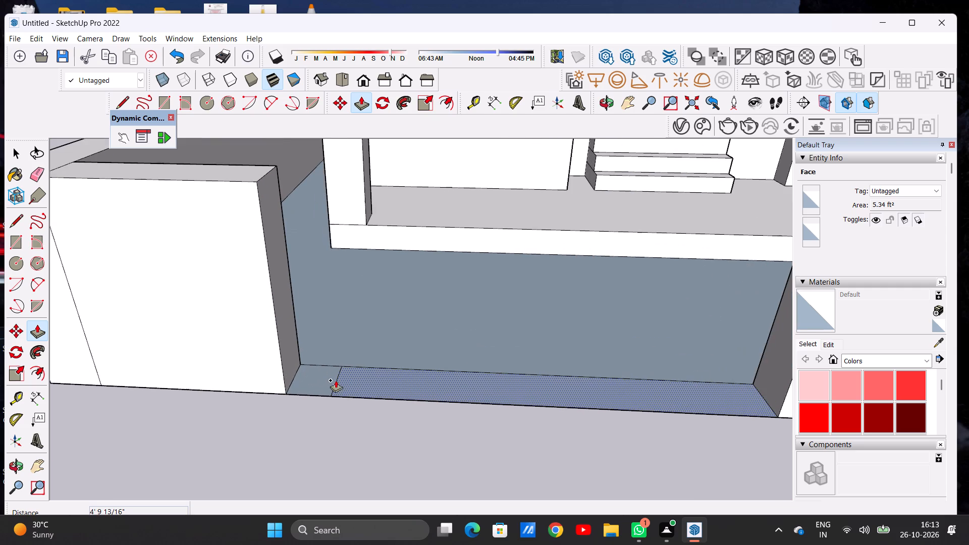
{"action": "left_click", "coordinate": [315, 380]}
{"action": "scroll", "coordinate": [316, 325], "scroll_direction": "down", "scroll_amount": 12}
{"action": "scroll", "coordinate": [316, 329], "scroll_direction": "up", "scroll_amount": 1}
{"action": "scroll", "coordinate": [316, 329], "scroll_direction": "down", "scroll_amount": 2}
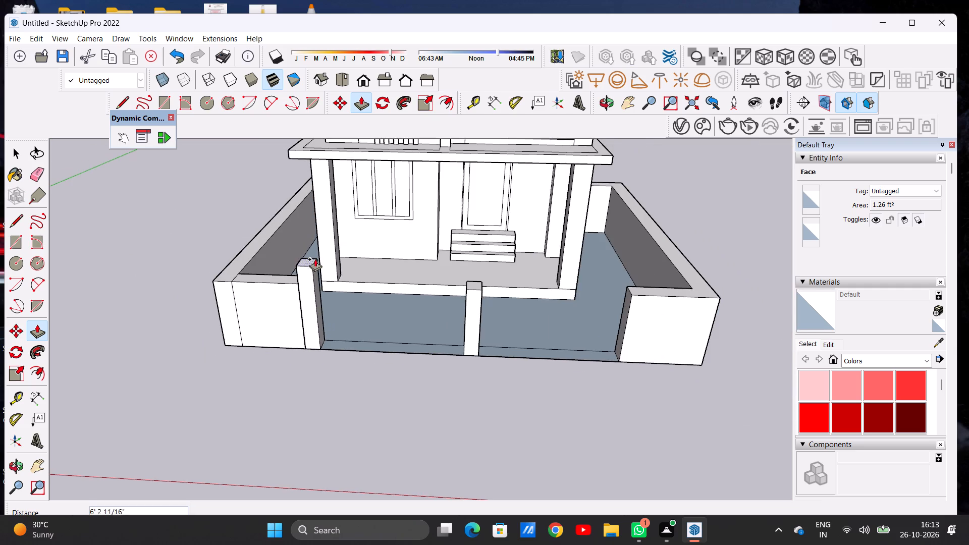
{"action": "scroll", "coordinate": [315, 259], "scroll_direction": "up", "scroll_amount": 6}
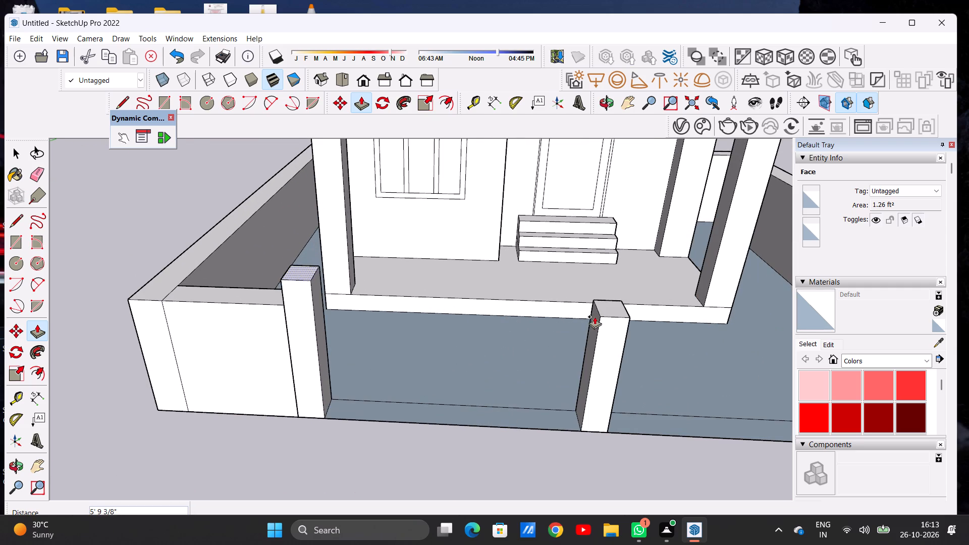
{"action": "left_click", "coordinate": [604, 319]}
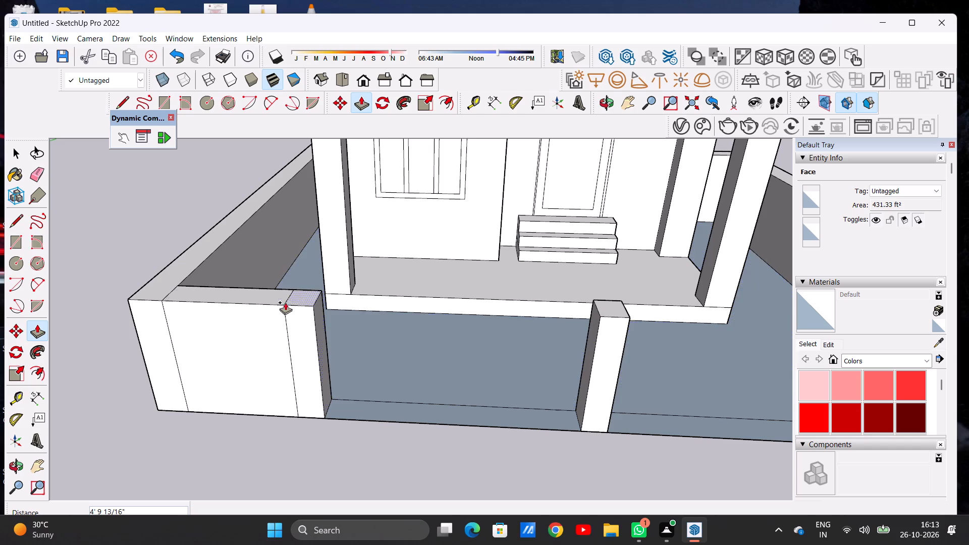
Extrude a separate cap about 3 5/8 in high on top of the window-side gate pillar.
{"action": "scroll", "coordinate": [307, 296], "scroll_direction": "up", "scroll_amount": 8}
{"action": "scroll", "coordinate": [308, 297], "scroll_direction": "down", "scroll_amount": 1}
{"action": "scroll", "coordinate": [308, 297], "scroll_direction": "up", "scroll_amount": 1}
{"action": "left_click", "coordinate": [308, 297]}
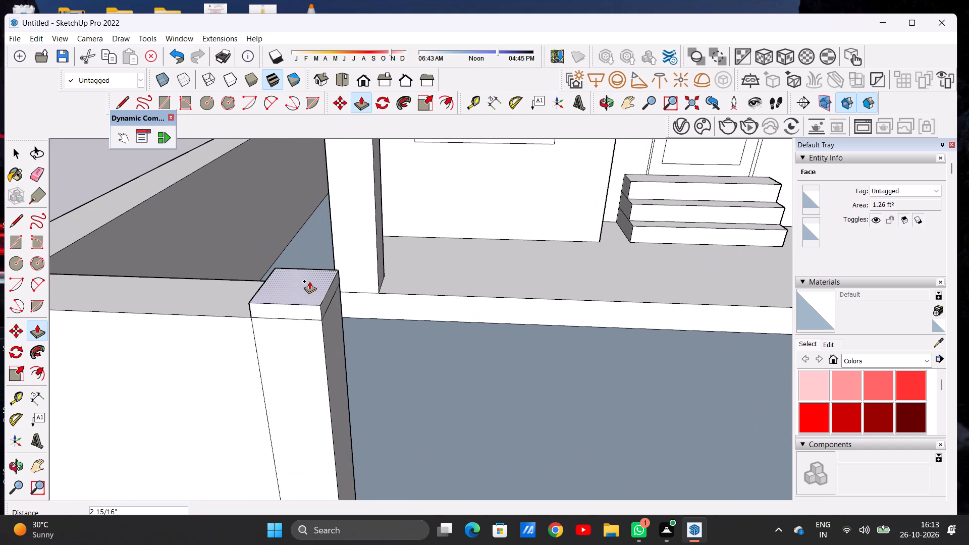
{"action": "left_click", "coordinate": [309, 279]}
Extrude a cap on the middle gate pillar level with the window-side pillar's cap, about 3 5/8 in high.
{"action": "scroll", "coordinate": [340, 328], "scroll_direction": "down", "scroll_amount": 7}
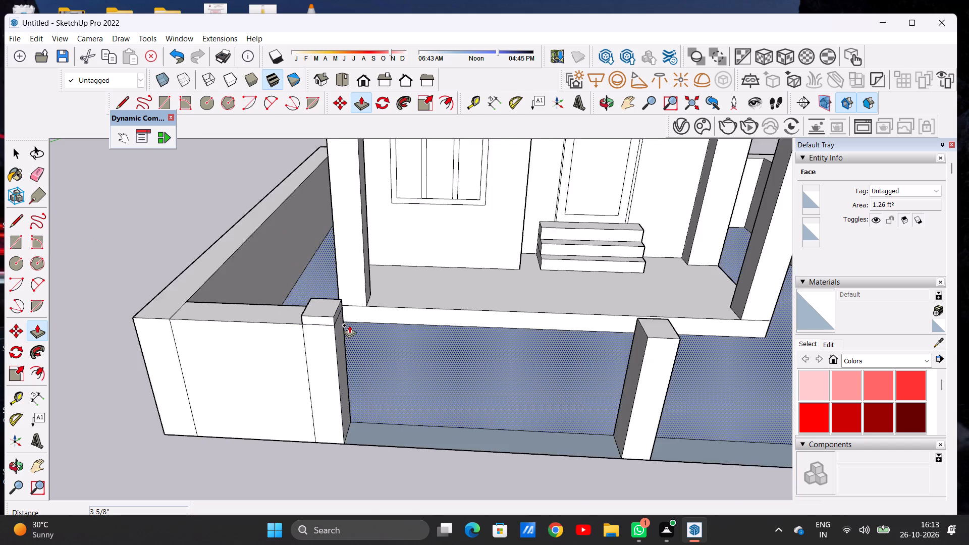
{"action": "scroll", "coordinate": [349, 325], "scroll_direction": "down", "scroll_amount": 3}
{"action": "scroll", "coordinate": [530, 321], "scroll_direction": "up", "scroll_amount": 8}
{"action": "scroll", "coordinate": [528, 326], "scroll_direction": "down", "scroll_amount": 1}
{"action": "scroll", "coordinate": [528, 328], "scroll_direction": "up", "scroll_amount": 3}
{"action": "left_click", "coordinate": [525, 334]}
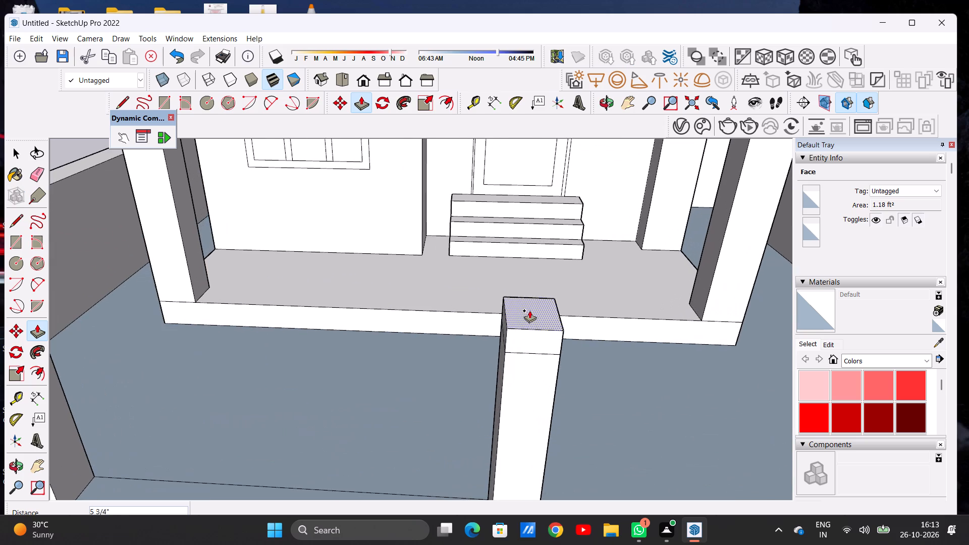
{"action": "scroll", "coordinate": [529, 310], "scroll_direction": "down", "scroll_amount": 6}
{"action": "left_click", "coordinate": [218, 313]}
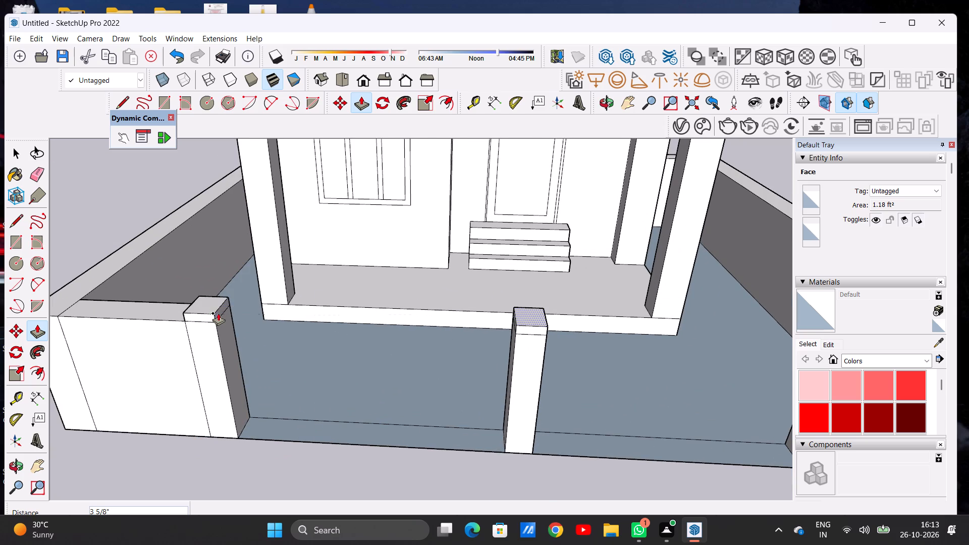
{"action": "key", "text": "space"}
Pull the front face of the window-side pillar's cap outward about 2 9/16 in.
{"action": "scroll", "coordinate": [355, 370], "scroll_direction": "down", "scroll_amount": 7}
{"action": "scroll", "coordinate": [411, 390], "scroll_direction": "down", "scroll_amount": 2}
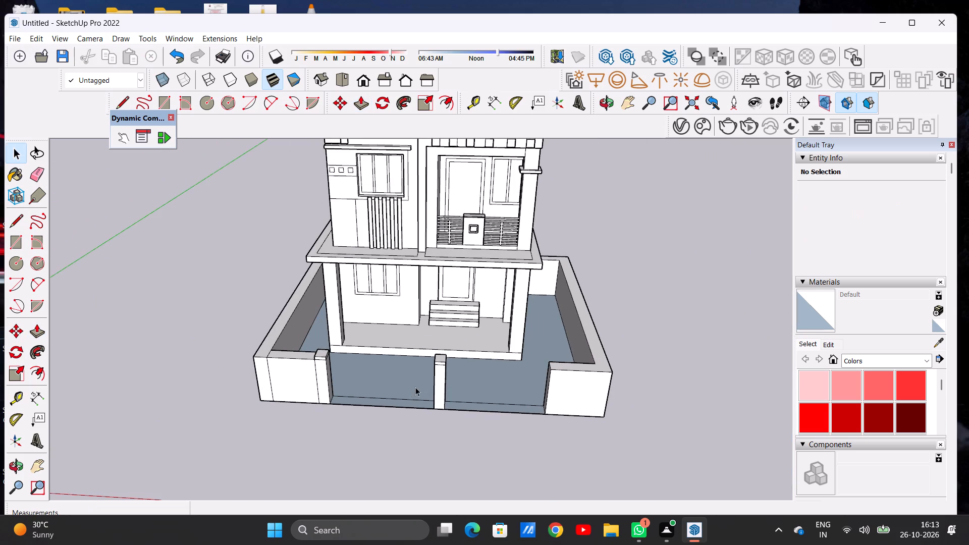
{"action": "middle_click_drag", "start_coordinate": [422, 384], "coordinate": [426, 330]}
{"action": "scroll", "coordinate": [330, 340], "scroll_direction": "up", "scroll_amount": 7}
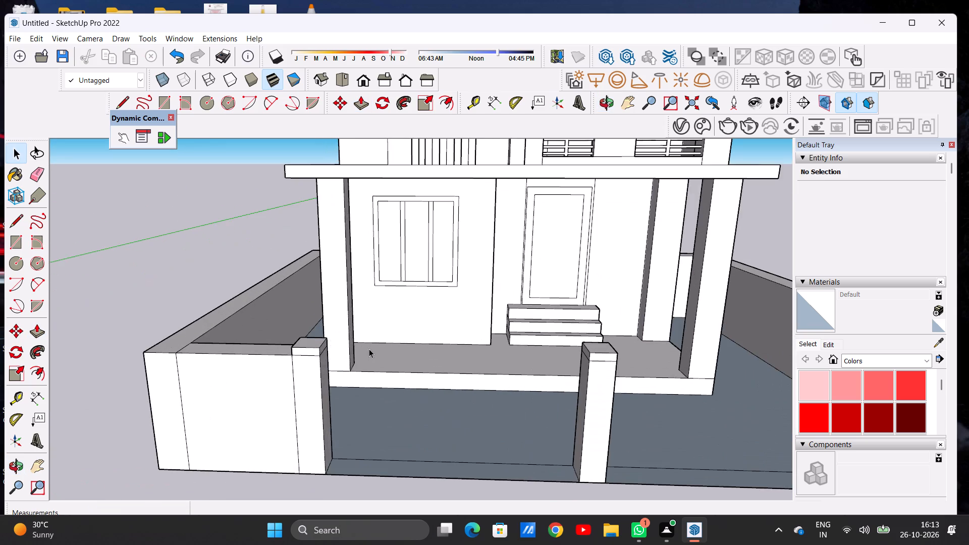
{"action": "middle_click_drag", "start_coordinate": [355, 346], "coordinate": [263, 344]}
{"action": "scroll", "coordinate": [249, 332], "scroll_direction": "up", "scroll_amount": 4}
{"action": "scroll", "coordinate": [249, 332], "scroll_direction": "down", "scroll_amount": 1}
{"action": "scroll", "coordinate": [249, 332], "scroll_direction": "up", "scroll_amount": 1}
{"action": "scroll", "coordinate": [248, 332], "scroll_direction": "down", "scroll_amount": 1}
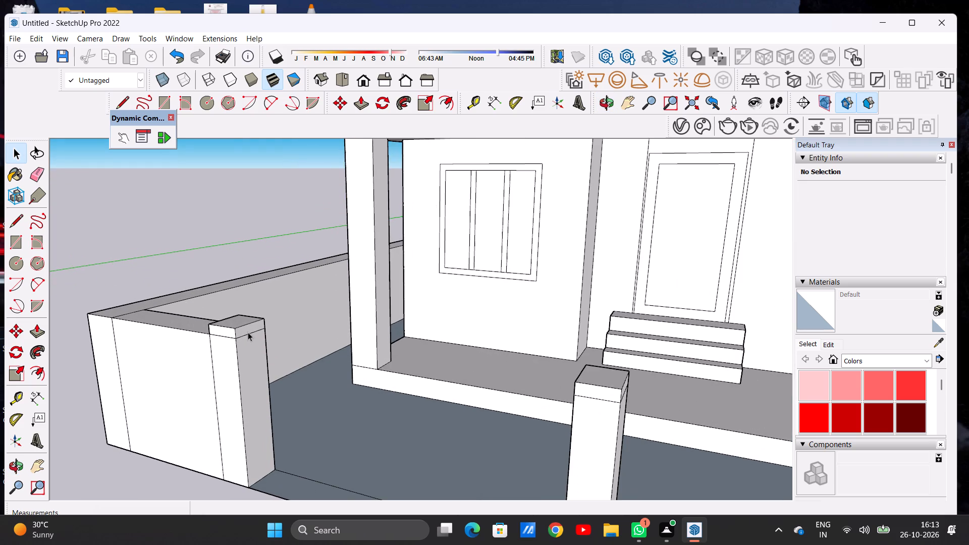
{"action": "scroll", "coordinate": [301, 345], "scroll_direction": "down", "scroll_amount": 5}
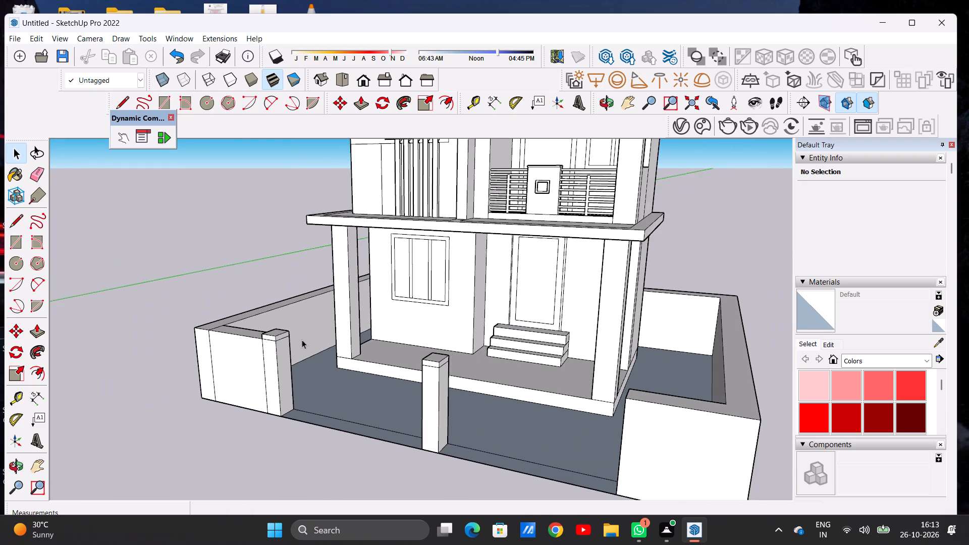
{"action": "middle_click_drag", "start_coordinate": [242, 342], "coordinate": [324, 326]}
{"action": "scroll", "coordinate": [298, 342], "scroll_direction": "up", "scroll_amount": 8}
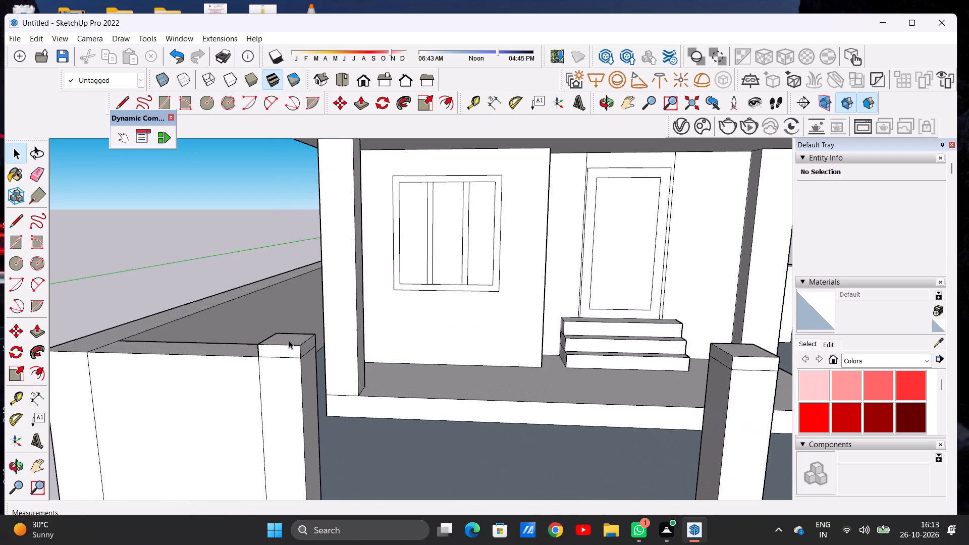
{"action": "scroll", "coordinate": [297, 349], "scroll_direction": "up", "scroll_amount": 9}
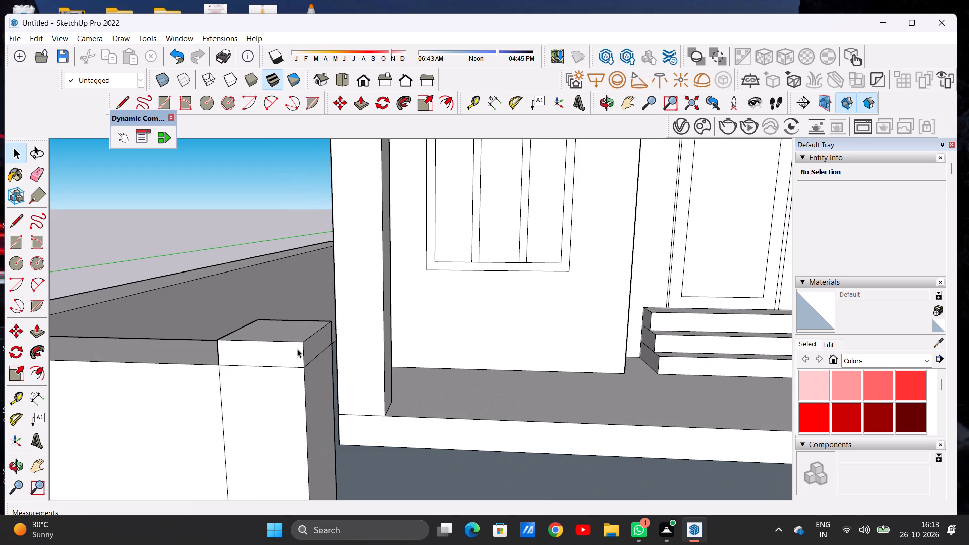
{"action": "key", "text": "p"}
{"action": "scroll", "coordinate": [297, 349], "scroll_direction": "up", "scroll_amount": 5}
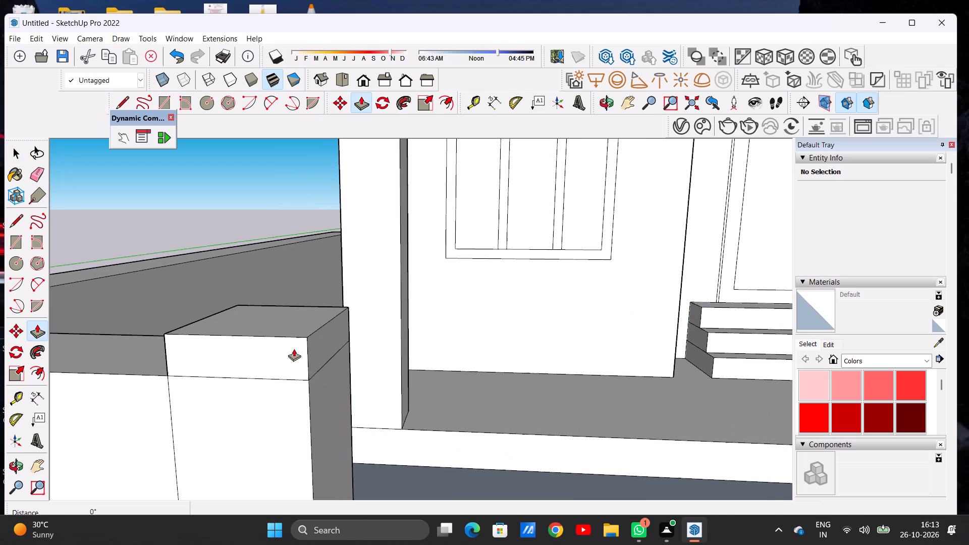
{"action": "left_click", "coordinate": [294, 353]}
{"action": "left_click", "coordinate": [287, 365]}
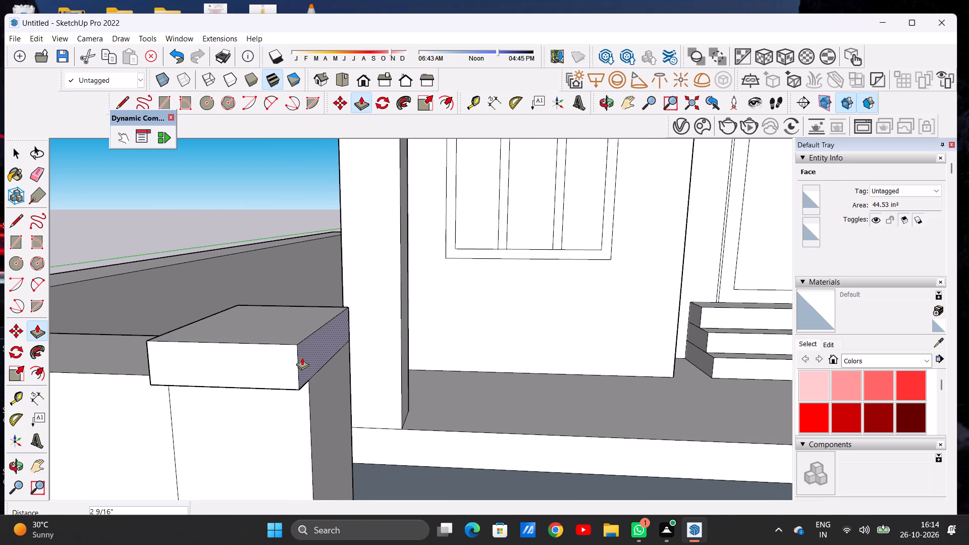
Pull the window-side pillar cap's side faces outward, about 2 1/16 in toward the opening and 1 3/4 in toward the wall.
{"action": "left_click", "coordinate": [302, 357]}
{"action": "left_click", "coordinate": [327, 359]}
{"action": "scroll", "coordinate": [304, 351], "scroll_direction": "down", "scroll_amount": 7}
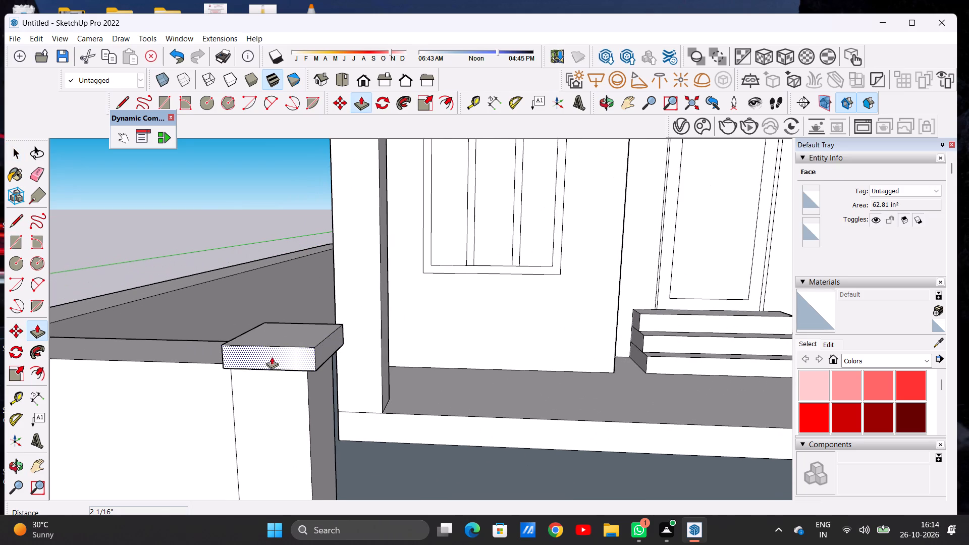
{"action": "middle_click_drag", "start_coordinate": [255, 363], "coordinate": [380, 362]}
{"action": "scroll", "coordinate": [239, 380], "scroll_direction": "up", "scroll_amount": 7}
{"action": "left_click", "coordinate": [239, 380]}
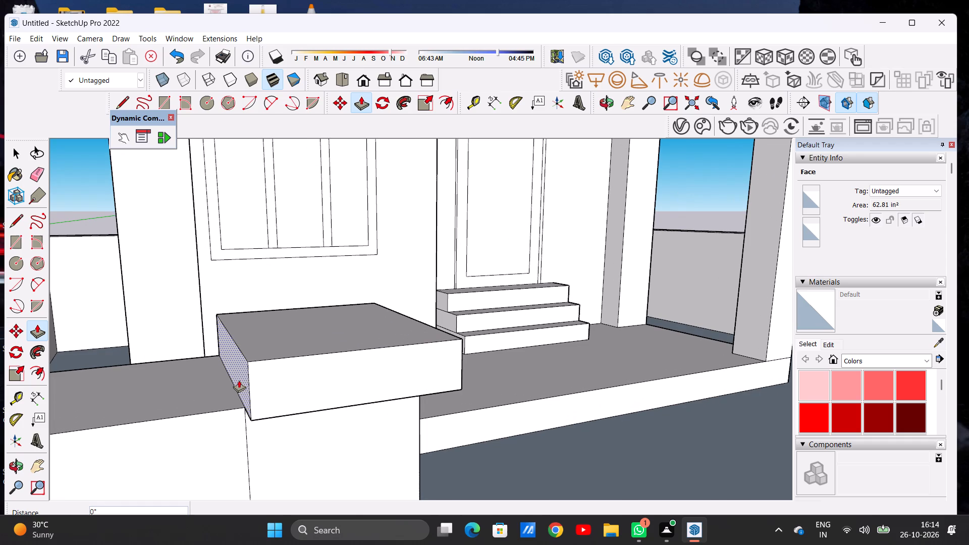
{"action": "left_click", "coordinate": [210, 378]}
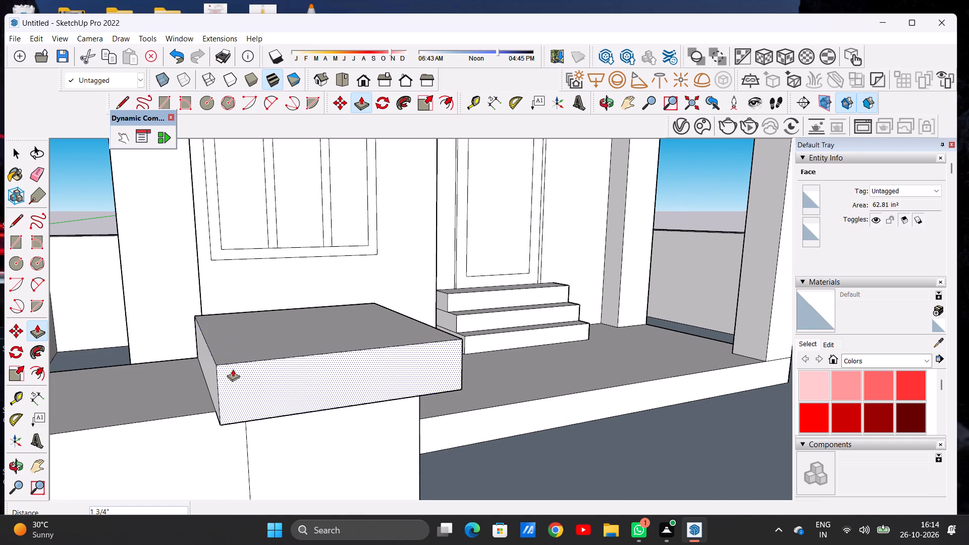
Pull the middle pillar cap outward about 3 3/4 in at the front and 2 3/4 in on its window-side face.
{"action": "scroll", "coordinate": [233, 369], "scroll_direction": "down", "scroll_amount": 20}
{"action": "scroll", "coordinate": [233, 369], "scroll_direction": "down", "scroll_amount": 4}
{"action": "middle_click_drag", "start_coordinate": [373, 367], "coordinate": [311, 352]}
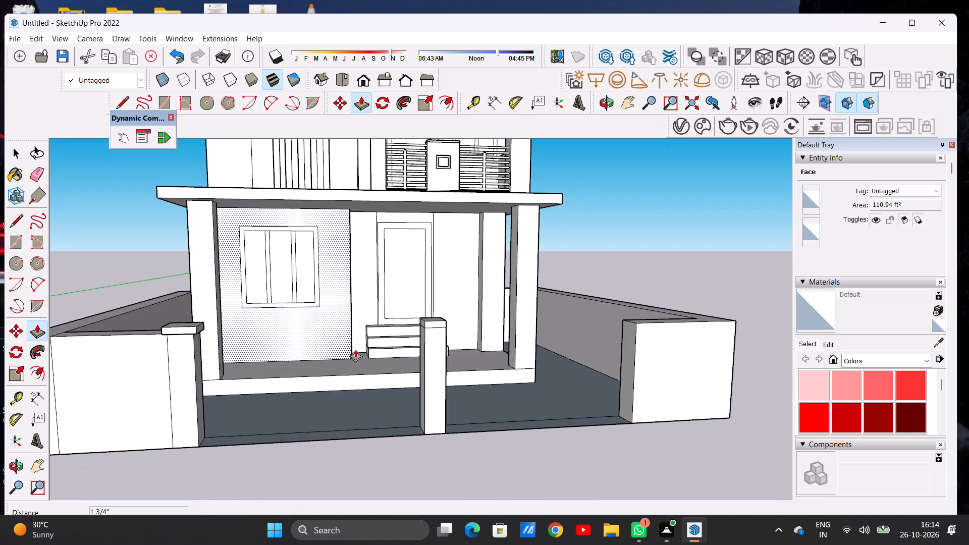
{"action": "scroll", "coordinate": [413, 339], "scroll_direction": "up", "scroll_amount": 5}
{"action": "scroll", "coordinate": [457, 293], "scroll_direction": "up", "scroll_amount": 5}
{"action": "left_click", "coordinate": [458, 290]}
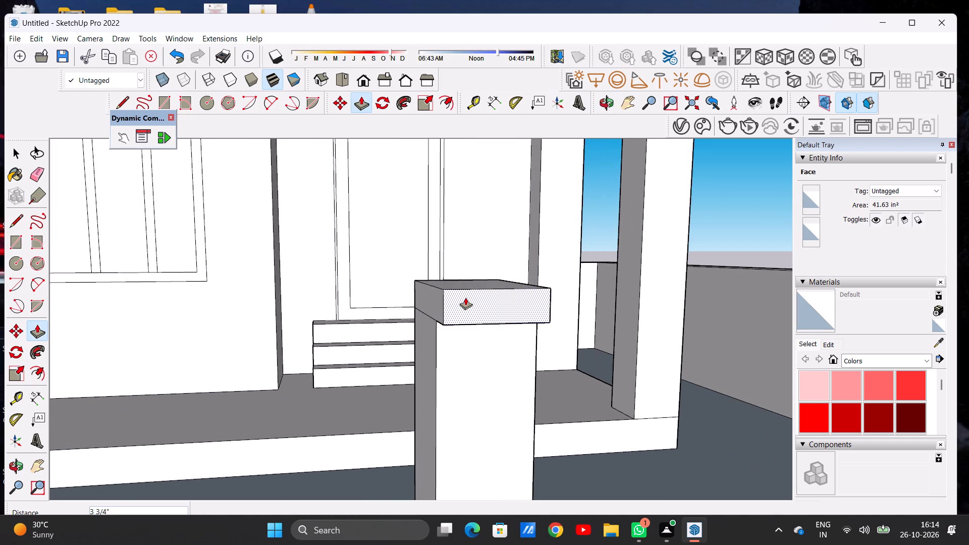
{"action": "left_click", "coordinate": [465, 297]}
{"action": "left_click", "coordinate": [435, 300]}
{"action": "left_click", "coordinate": [410, 301]}
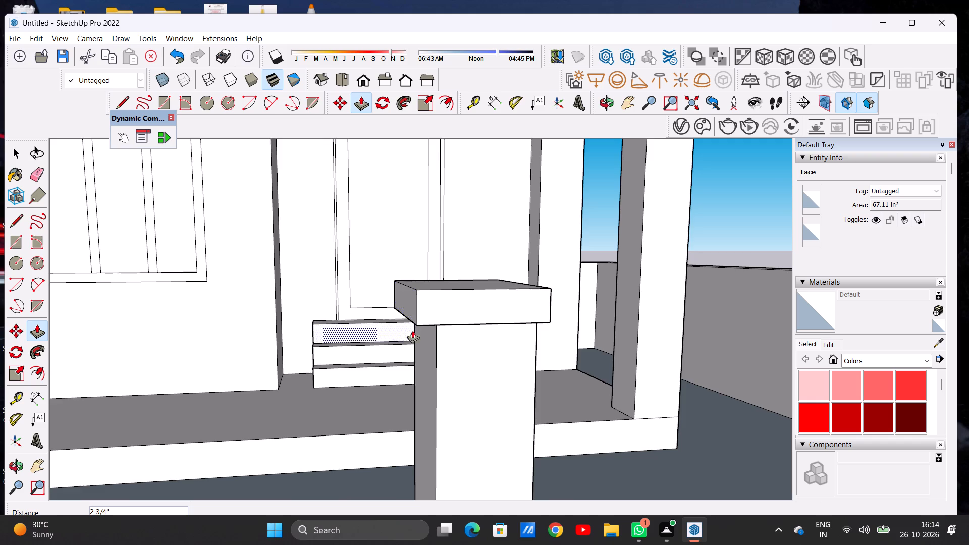
Pull the door-side face of the middle gate pillar's cap outward so it overhangs the pillar.
{"action": "scroll", "coordinate": [412, 334], "scroll_direction": "down", "scroll_amount": 7}
{"action": "middle_click_drag", "start_coordinate": [476, 329], "coordinate": [372, 366]}
{"action": "scroll", "coordinate": [291, 376], "scroll_direction": "up", "scroll_amount": 6}
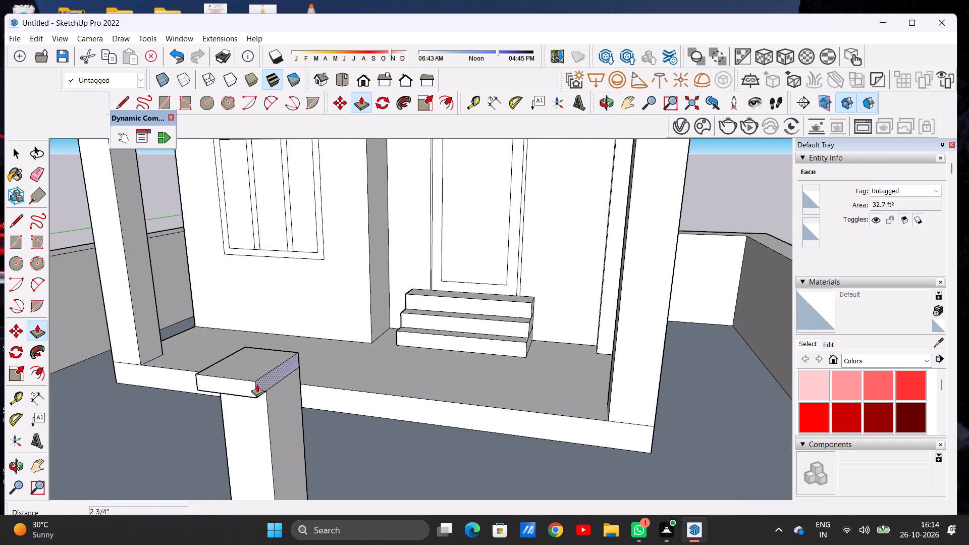
{"action": "left_click", "coordinate": [257, 384]}
{"action": "left_click", "coordinate": [278, 388]}
{"action": "key", "text": "space"}
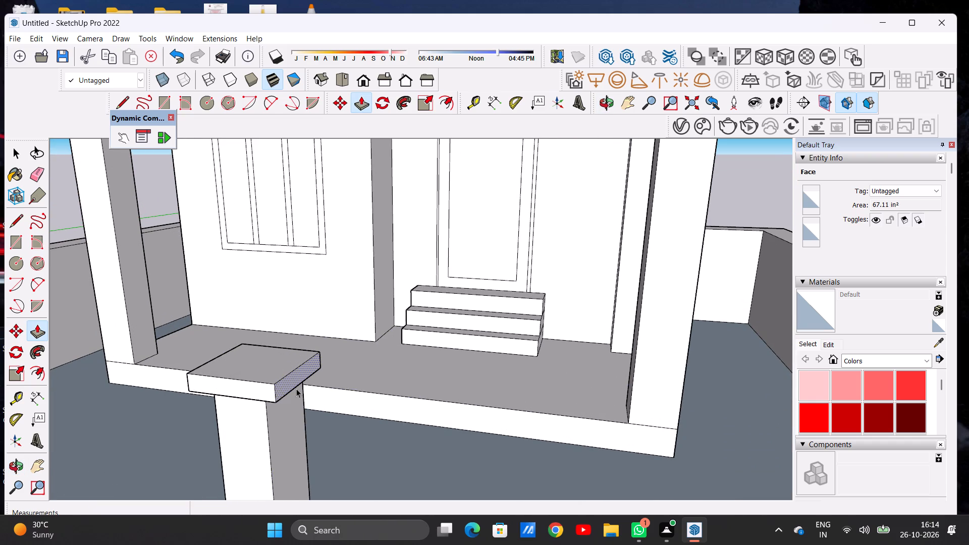
Pull the window-side face of the middle gate pillar's shaft outward about 2 1/16 in.
{"action": "scroll", "coordinate": [361, 377], "scroll_direction": "down", "scroll_amount": 14}
{"action": "middle_click_drag", "start_coordinate": [320, 369], "coordinate": [392, 306]}
{"action": "scroll", "coordinate": [315, 363], "scroll_direction": "up", "scroll_amount": 3}
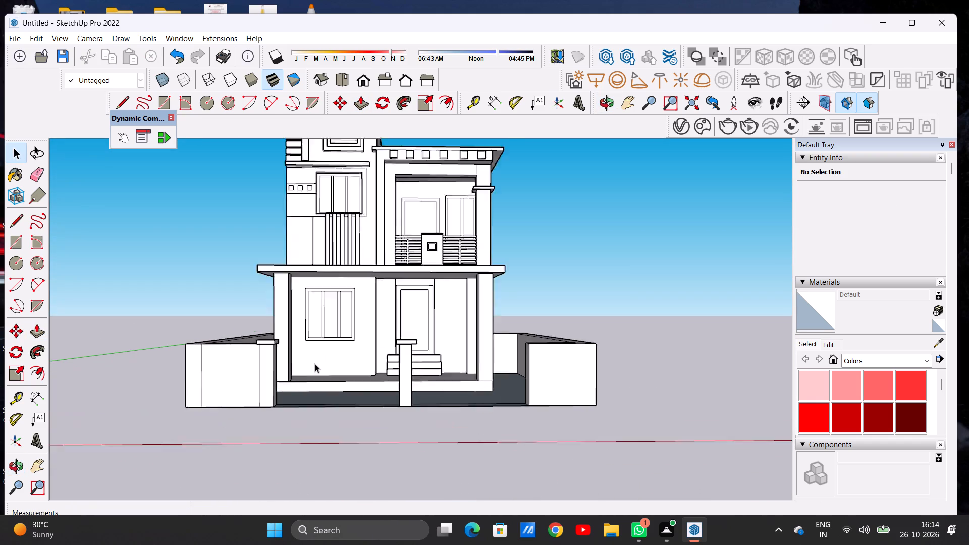
{"action": "scroll", "coordinate": [315, 364], "scroll_direction": "up", "scroll_amount": 3}
{"action": "middle_click_drag", "start_coordinate": [411, 422], "coordinate": [433, 434]}
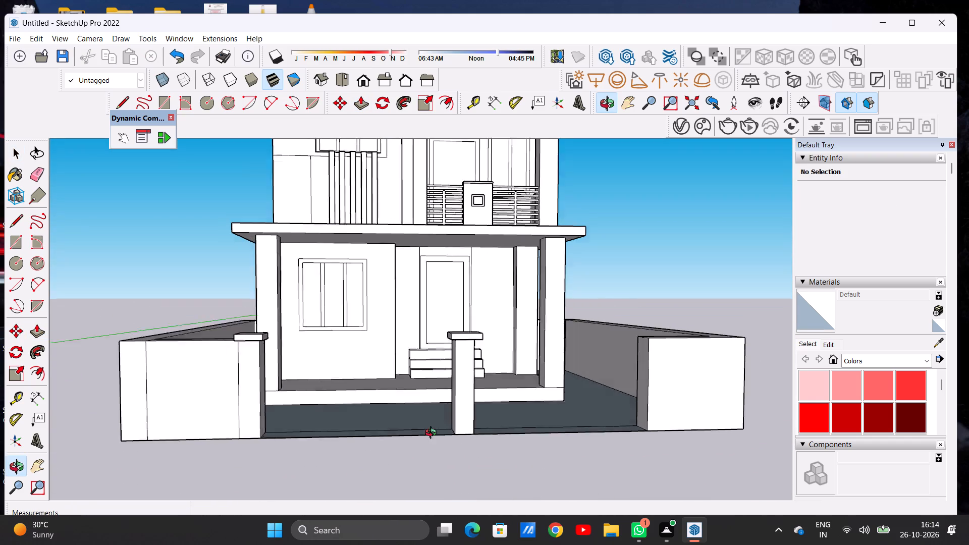
{"action": "middle_click_drag", "start_coordinate": [433, 434], "coordinate": [483, 465]}
{"action": "scroll", "coordinate": [491, 446], "scroll_direction": "up", "scroll_amount": 6}
{"action": "key", "text": "p"}
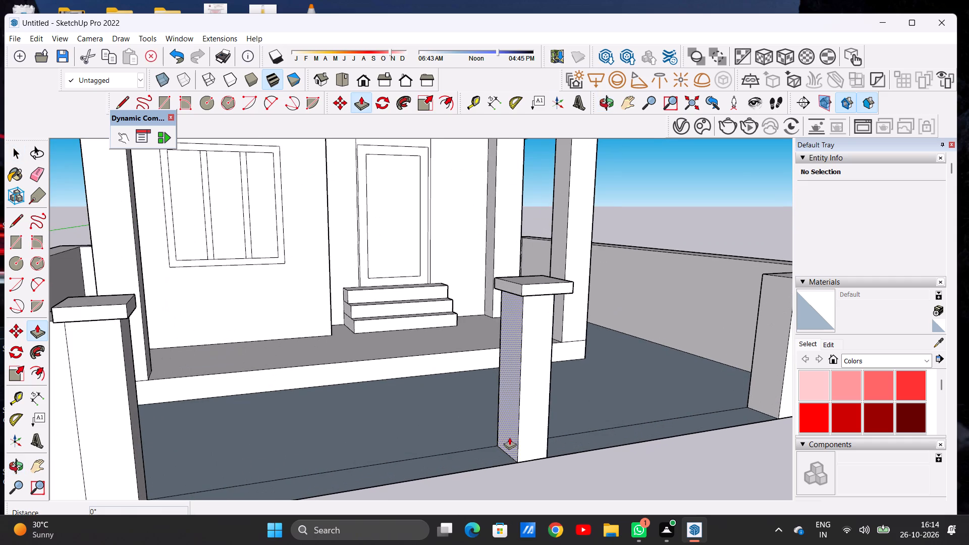
{"action": "left_click", "coordinate": [511, 435]}
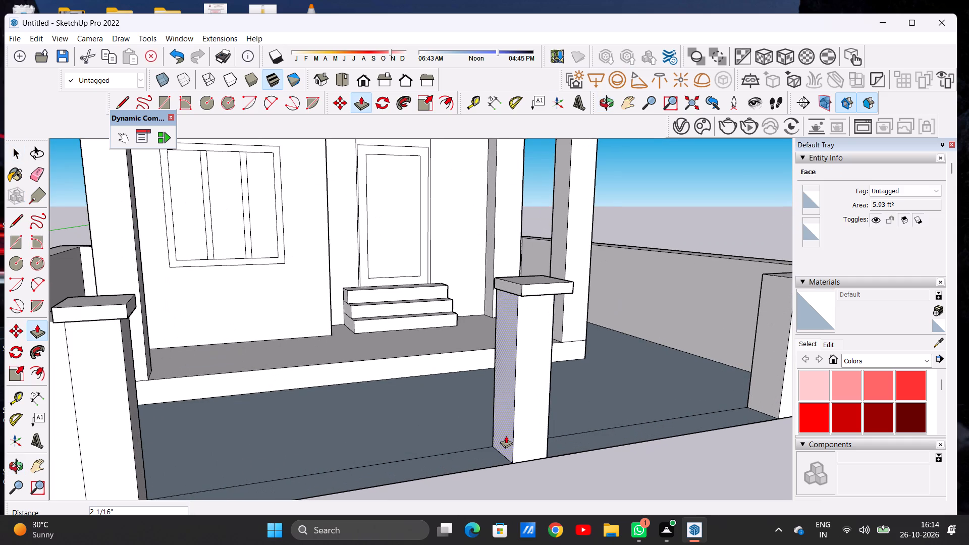
{"action": "left_click", "coordinate": [506, 435]}
Pull the window-side face of the middle pillar's cap outward about 3 9/16 in.
{"action": "scroll", "coordinate": [512, 289], "scroll_direction": "up", "scroll_amount": 4}
{"action": "left_click", "coordinate": [518, 287]}
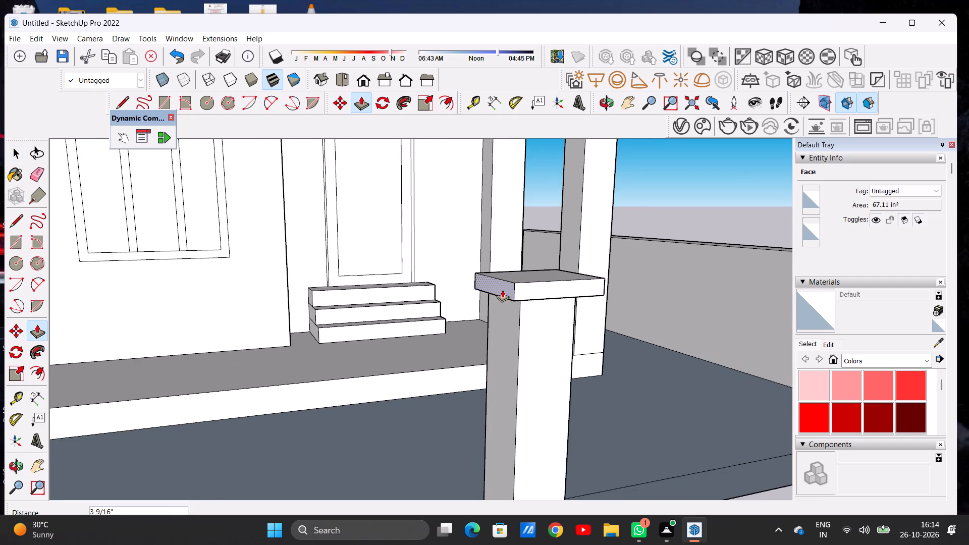
{"action": "left_click", "coordinate": [503, 290]}
{"action": "key", "text": "space"}
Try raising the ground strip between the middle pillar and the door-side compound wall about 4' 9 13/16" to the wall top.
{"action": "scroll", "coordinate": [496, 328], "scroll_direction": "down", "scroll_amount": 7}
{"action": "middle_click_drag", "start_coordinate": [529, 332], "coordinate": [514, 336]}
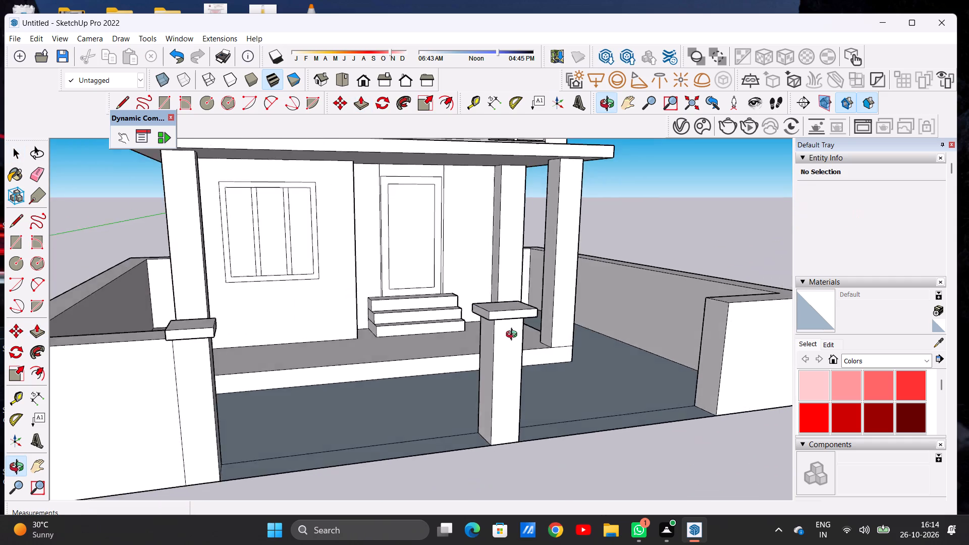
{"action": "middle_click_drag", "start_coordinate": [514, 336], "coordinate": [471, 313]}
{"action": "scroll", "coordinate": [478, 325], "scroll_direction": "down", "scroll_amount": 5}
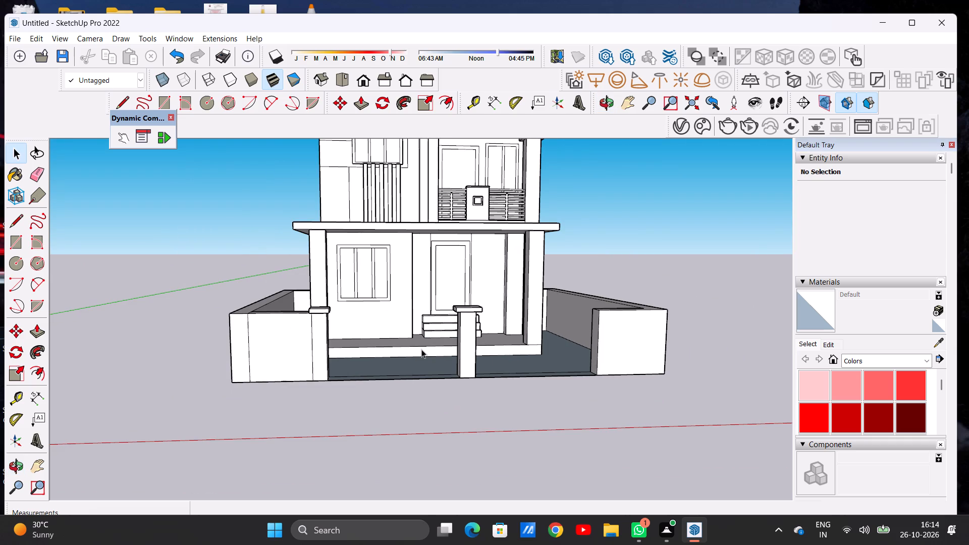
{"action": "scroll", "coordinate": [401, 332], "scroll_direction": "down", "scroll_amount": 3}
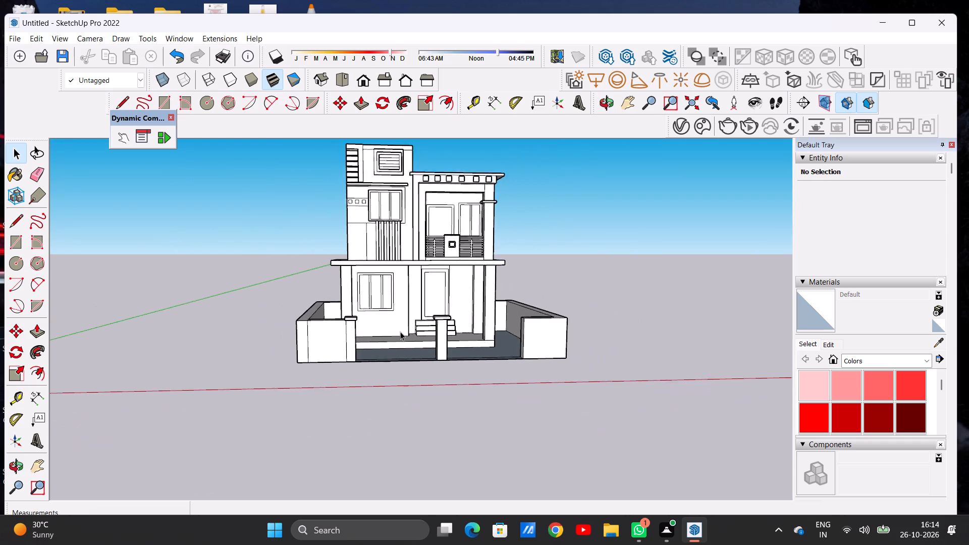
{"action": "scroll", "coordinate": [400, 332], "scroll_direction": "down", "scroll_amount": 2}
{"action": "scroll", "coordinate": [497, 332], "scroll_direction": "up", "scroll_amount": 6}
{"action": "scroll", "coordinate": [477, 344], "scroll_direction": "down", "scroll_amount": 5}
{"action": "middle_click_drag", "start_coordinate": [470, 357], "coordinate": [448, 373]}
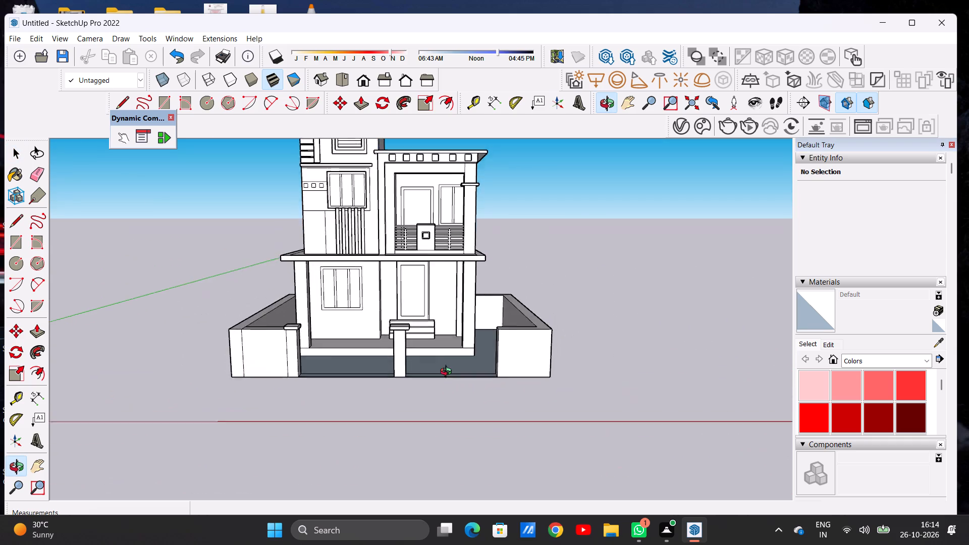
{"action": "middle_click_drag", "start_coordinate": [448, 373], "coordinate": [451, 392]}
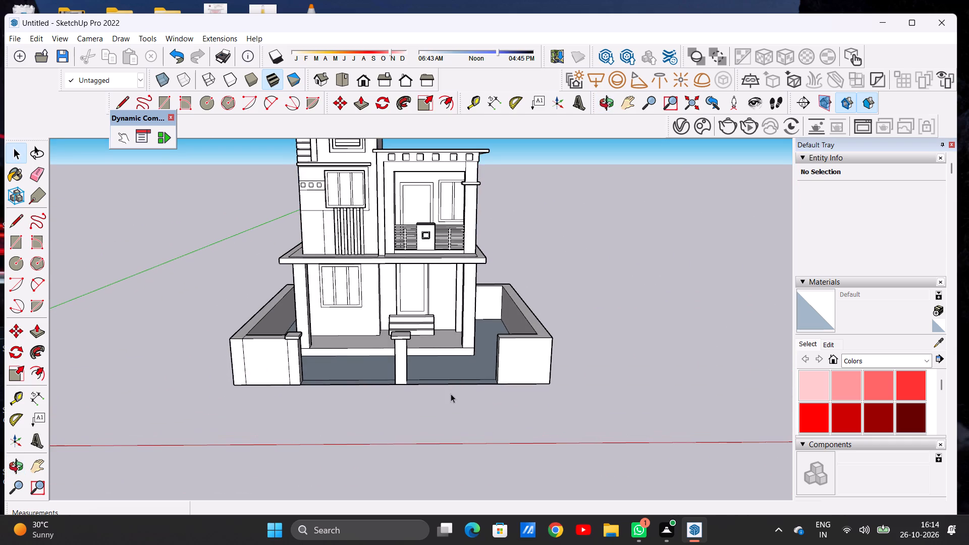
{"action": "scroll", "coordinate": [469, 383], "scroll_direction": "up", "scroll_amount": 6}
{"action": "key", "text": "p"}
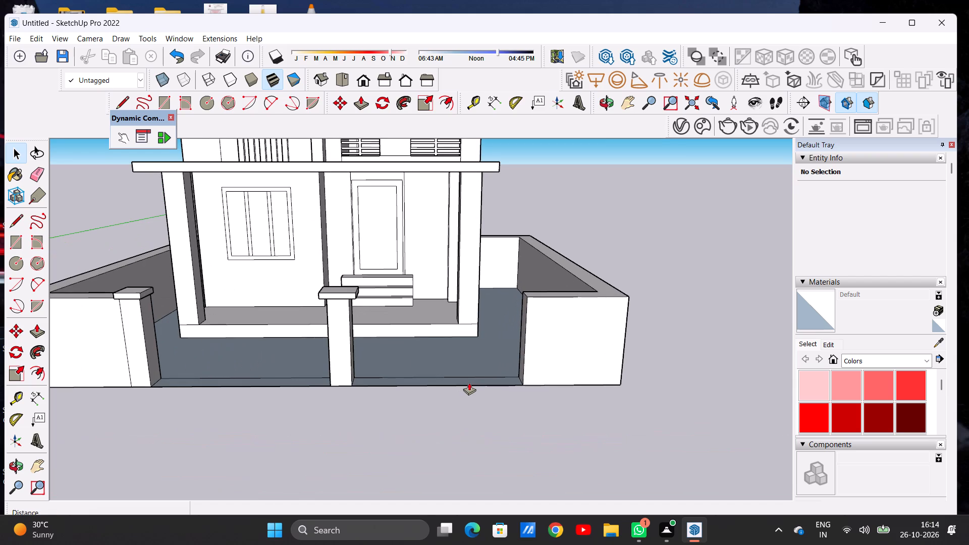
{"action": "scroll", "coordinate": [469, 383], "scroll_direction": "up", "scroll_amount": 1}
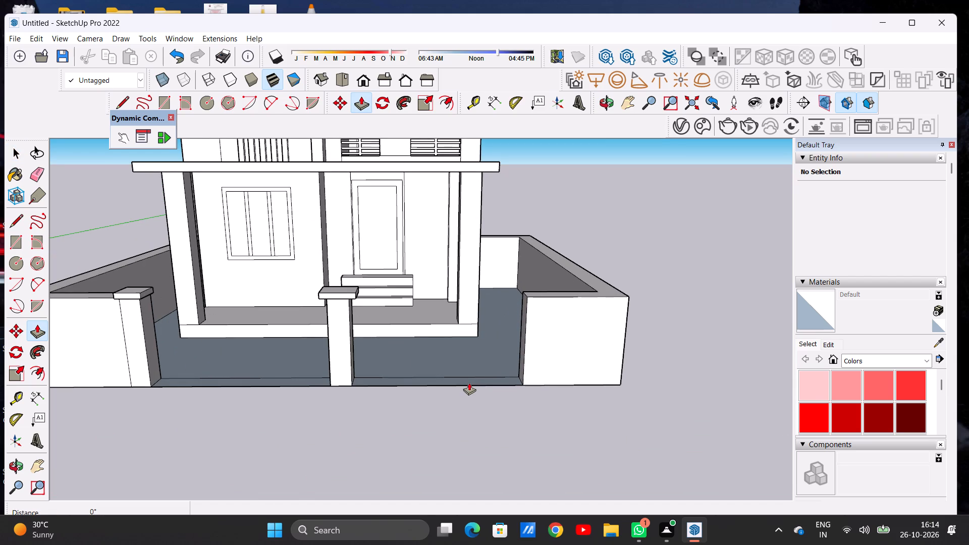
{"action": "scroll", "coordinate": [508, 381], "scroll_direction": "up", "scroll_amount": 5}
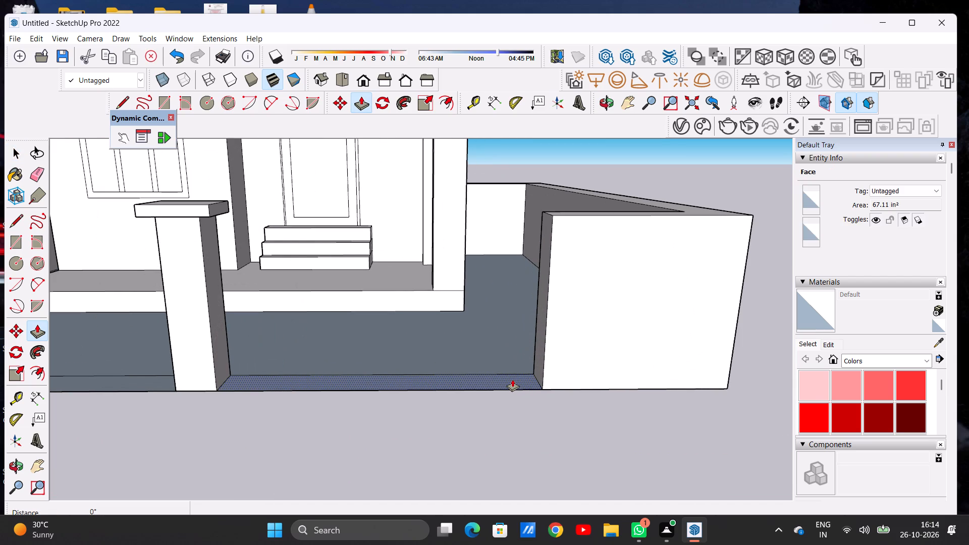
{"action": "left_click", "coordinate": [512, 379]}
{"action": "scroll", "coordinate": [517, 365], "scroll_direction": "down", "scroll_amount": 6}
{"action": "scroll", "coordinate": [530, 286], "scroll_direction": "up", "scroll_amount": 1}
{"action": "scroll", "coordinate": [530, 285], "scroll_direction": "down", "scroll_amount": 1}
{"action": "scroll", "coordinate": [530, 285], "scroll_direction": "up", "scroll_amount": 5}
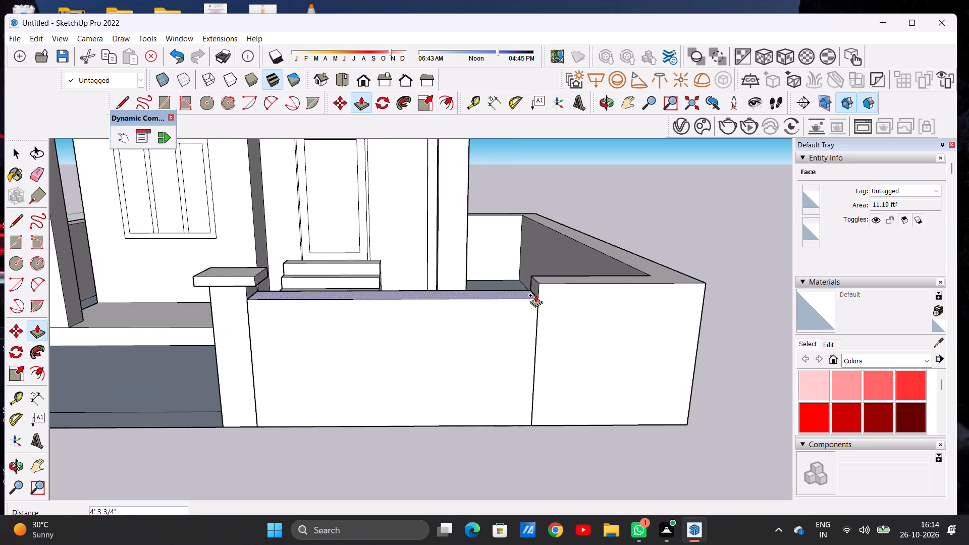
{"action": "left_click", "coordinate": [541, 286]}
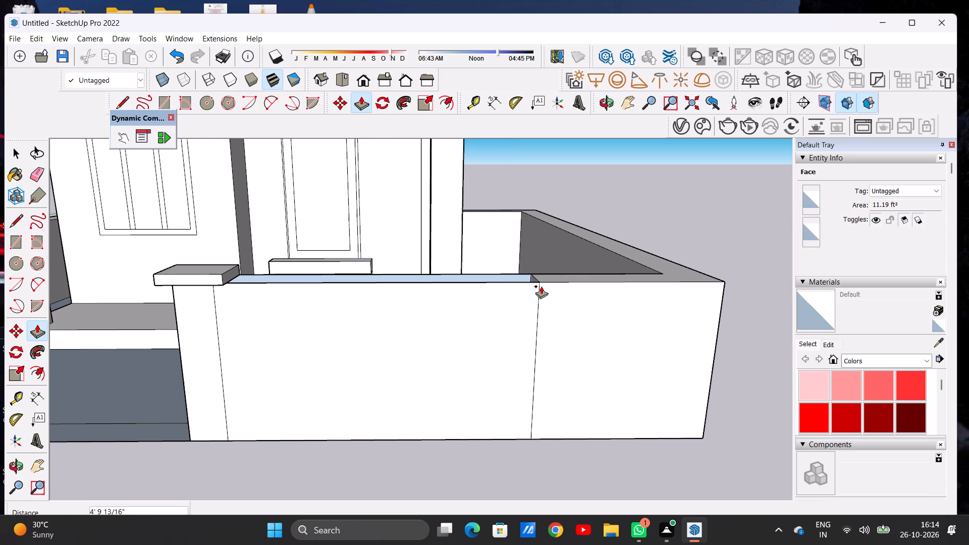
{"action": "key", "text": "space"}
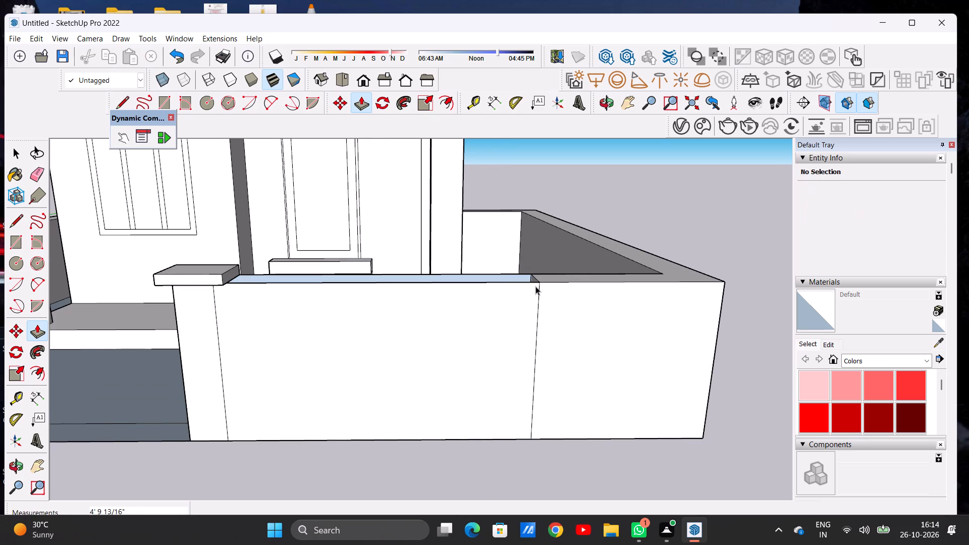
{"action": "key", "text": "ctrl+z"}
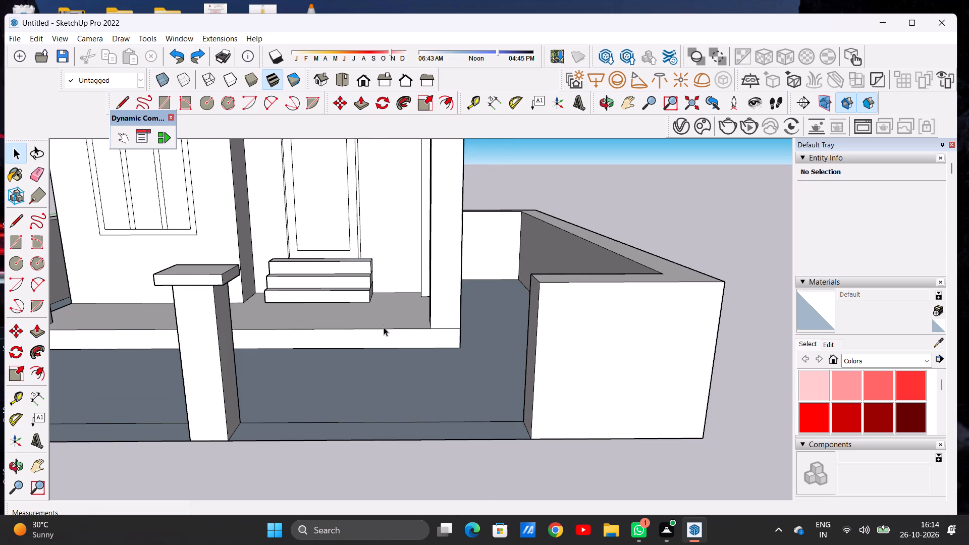
Push the underside of the middle pillar's cap up 1 in along its door-side and front overhangs.
{"action": "middle_click_drag", "start_coordinate": [384, 327], "coordinate": [387, 267]}
{"action": "scroll", "coordinate": [377, 311], "scroll_direction": "down", "scroll_amount": 5}
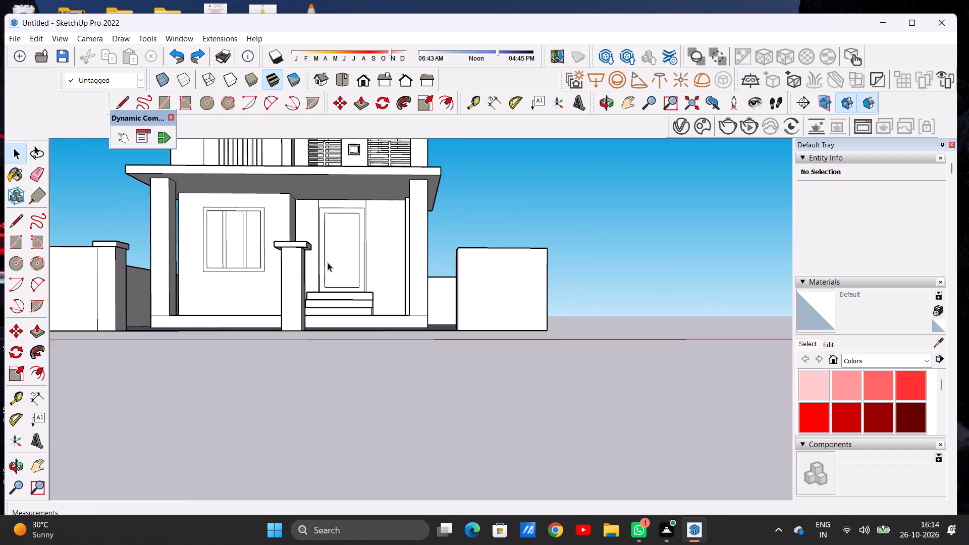
{"action": "scroll", "coordinate": [300, 247], "scroll_direction": "down", "scroll_amount": 1}
{"action": "scroll", "coordinate": [300, 247], "scroll_direction": "up", "scroll_amount": 1}
{"action": "scroll", "coordinate": [300, 247], "scroll_direction": "down", "scroll_amount": 1}
{"action": "scroll", "coordinate": [303, 247], "scroll_direction": "up", "scroll_amount": 14}
{"action": "scroll", "coordinate": [309, 253], "scroll_direction": "down", "scroll_amount": 1}
{"action": "scroll", "coordinate": [309, 253], "scroll_direction": "up", "scroll_amount": 2}
{"action": "middle_click_drag", "start_coordinate": [303, 265], "coordinate": [299, 246]}
{"action": "scroll", "coordinate": [298, 275], "scroll_direction": "down", "scroll_amount": 4}
{"action": "key", "text": "p"}
{"action": "scroll", "coordinate": [295, 221], "scroll_direction": "up", "scroll_amount": 1}
{"action": "scroll", "coordinate": [295, 221], "scroll_direction": "down", "scroll_amount": 1}
{"action": "scroll", "coordinate": [295, 221], "scroll_direction": "up", "scroll_amount": 11}
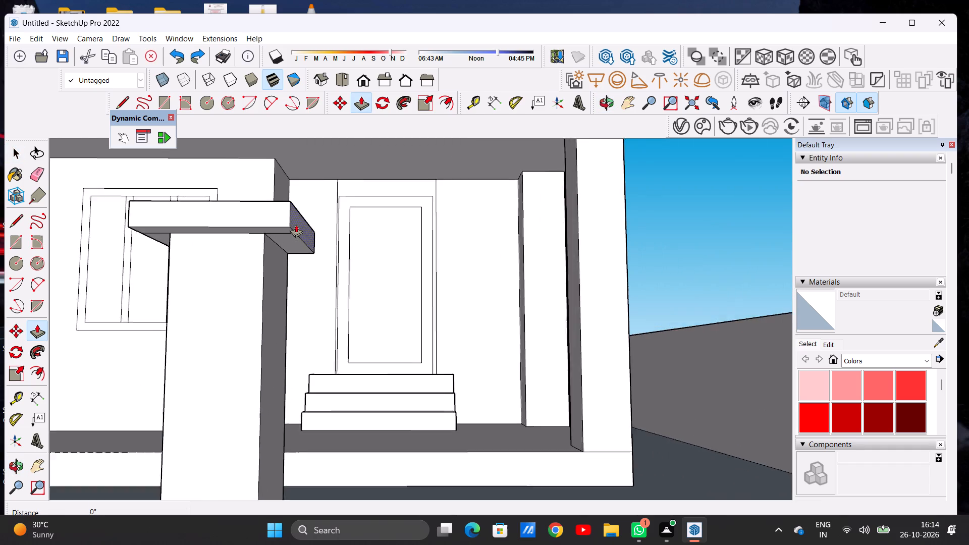
{"action": "scroll", "coordinate": [296, 225], "scroll_direction": "up", "scroll_amount": 8}
{"action": "left_click", "coordinate": [283, 242]}
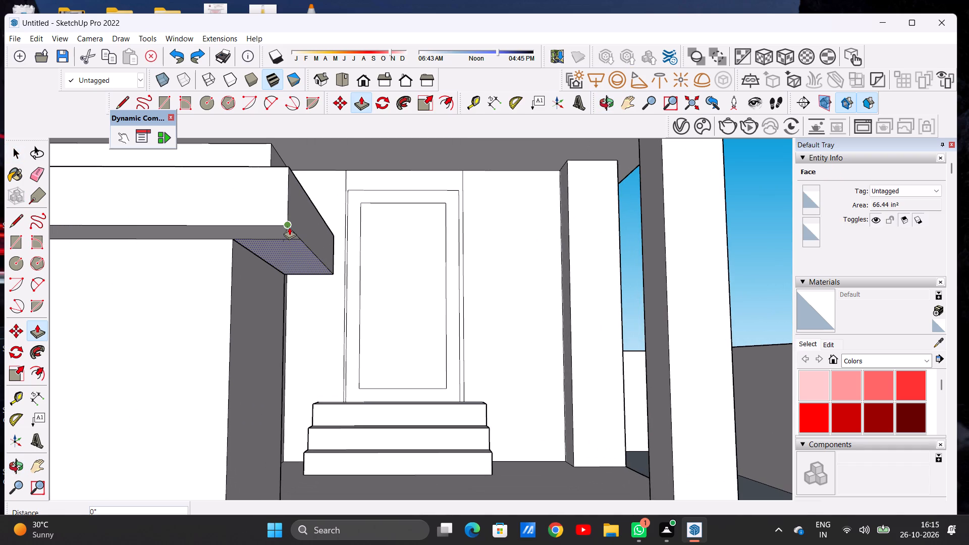
{"action": "left_click", "coordinate": [306, 229]}
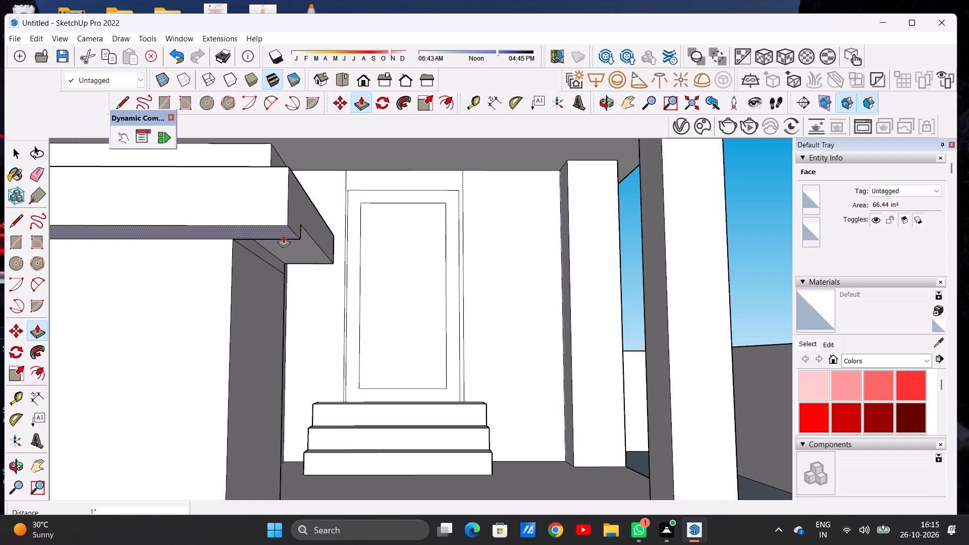
{"action": "left_click", "coordinate": [283, 235]}
{"action": "left_click", "coordinate": [299, 226]}
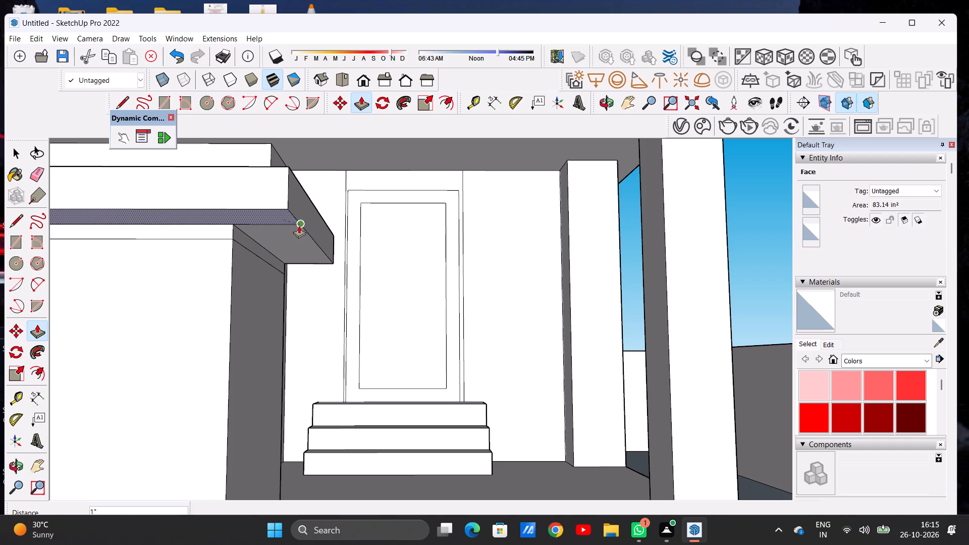
{"action": "key", "text": "space"}
Extrude the ground strip between the middle pillar and the door-side compound wall 4' 9 13/16", level with the wall top.
{"action": "scroll", "coordinate": [316, 260], "scroll_direction": "down", "scroll_amount": 19}
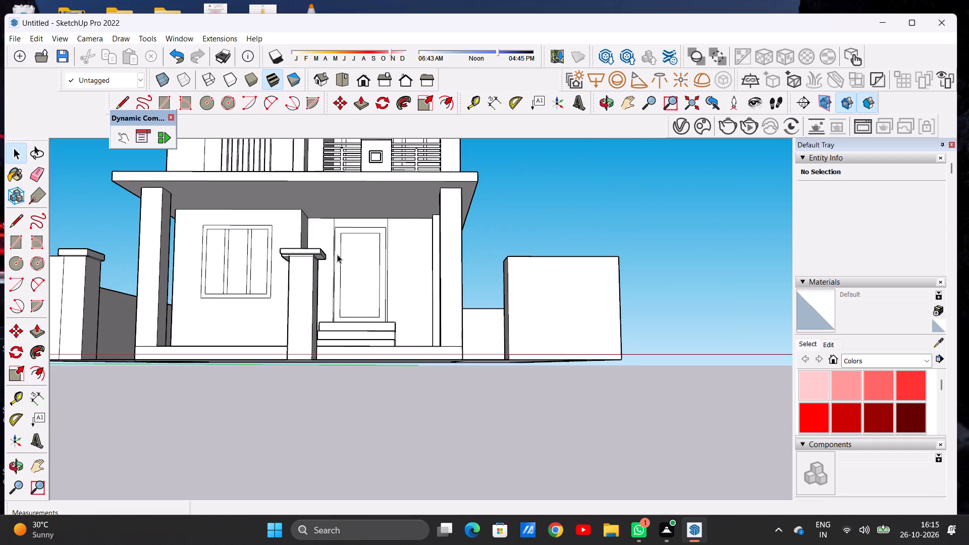
{"action": "middle_click_drag", "start_coordinate": [384, 308], "coordinate": [380, 356]}
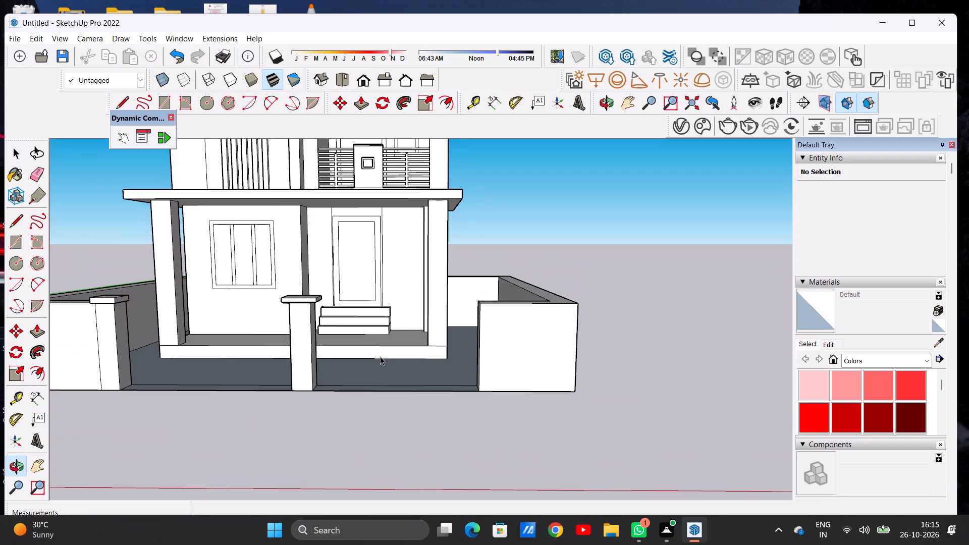
{"action": "middle_click_drag", "start_coordinate": [380, 356], "coordinate": [381, 419]}
{"action": "scroll", "coordinate": [410, 424], "scroll_direction": "up", "scroll_amount": 6}
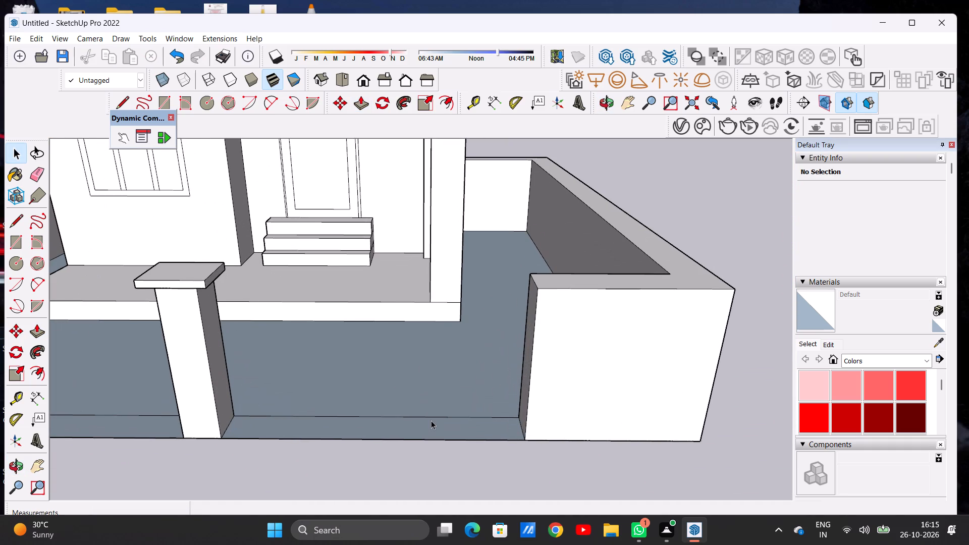
{"action": "key", "text": "p"}
{"action": "scroll", "coordinate": [497, 414], "scroll_direction": "up", "scroll_amount": 5}
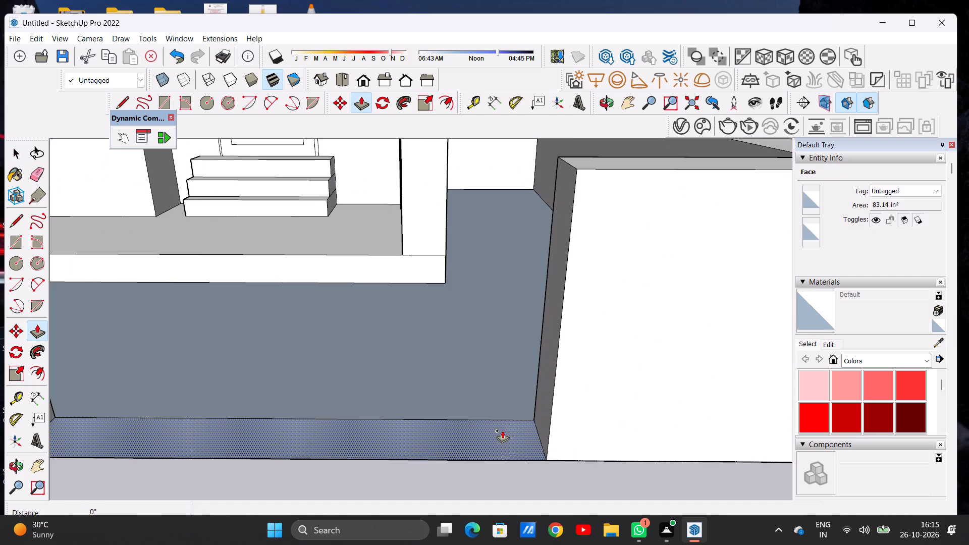
{"action": "left_click", "coordinate": [502, 430]}
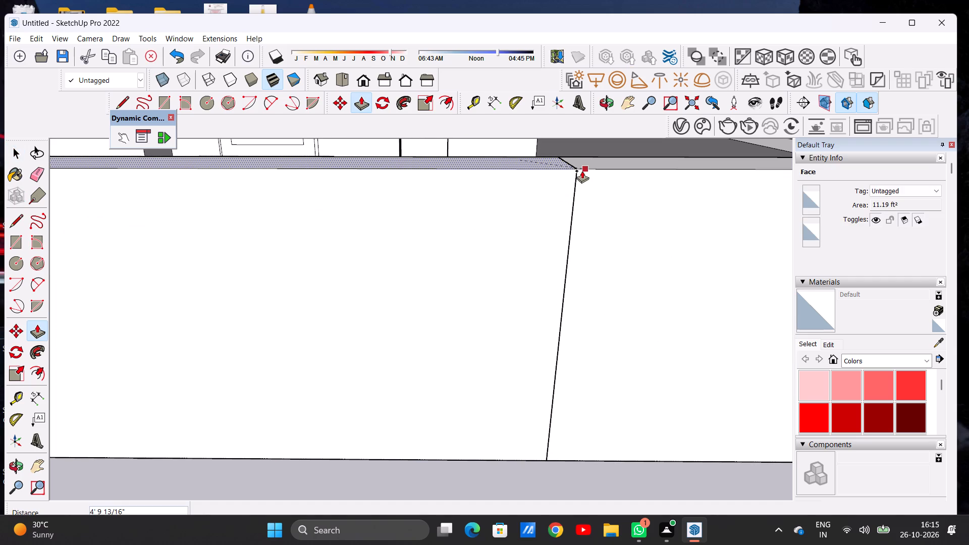
{"action": "left_click", "coordinate": [581, 171]}
{"action": "key", "text": "space"}
Draw a rectangle about 6' 1 1/16" wide by 1' 2 9/16" high on the door-side front wall, near its top beside the middle pillar.
{"action": "scroll", "coordinate": [523, 253], "scroll_direction": "down", "scroll_amount": 15}
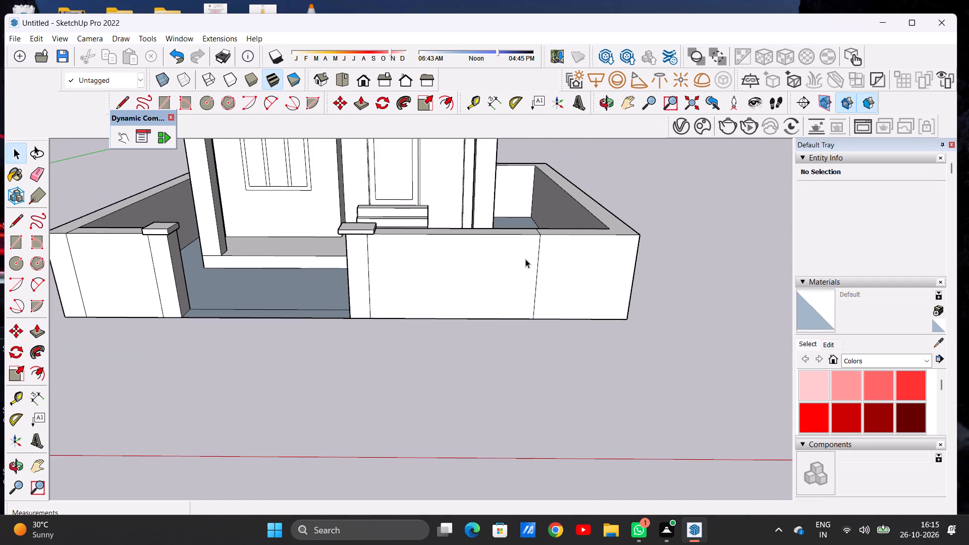
{"action": "middle_click_drag", "start_coordinate": [453, 294], "coordinate": [453, 235]}
{"action": "scroll", "coordinate": [459, 226], "scroll_direction": "up", "scroll_amount": 5}
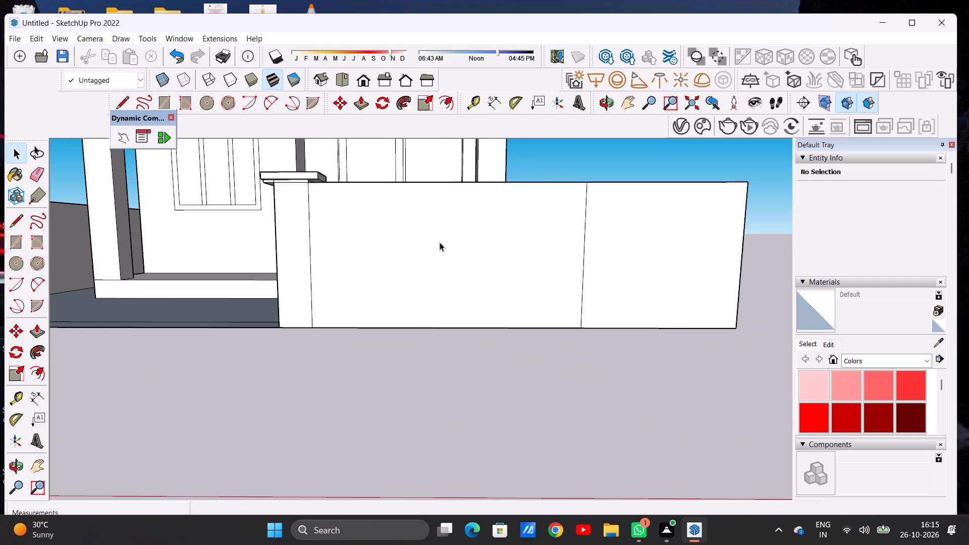
{"action": "scroll", "coordinate": [409, 280], "scroll_direction": "down", "scroll_amount": 5}
{"action": "scroll", "coordinate": [455, 251], "scroll_direction": "up", "scroll_amount": 2}
{"action": "scroll", "coordinate": [455, 251], "scroll_direction": "down", "scroll_amount": 1}
{"action": "scroll", "coordinate": [455, 251], "scroll_direction": "up", "scroll_amount": 3}
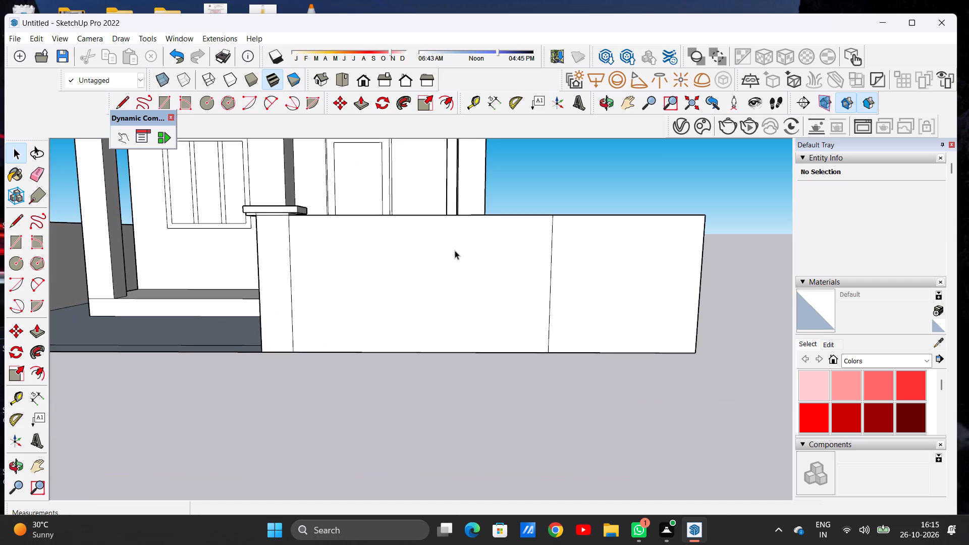
{"action": "key", "text": "r"}
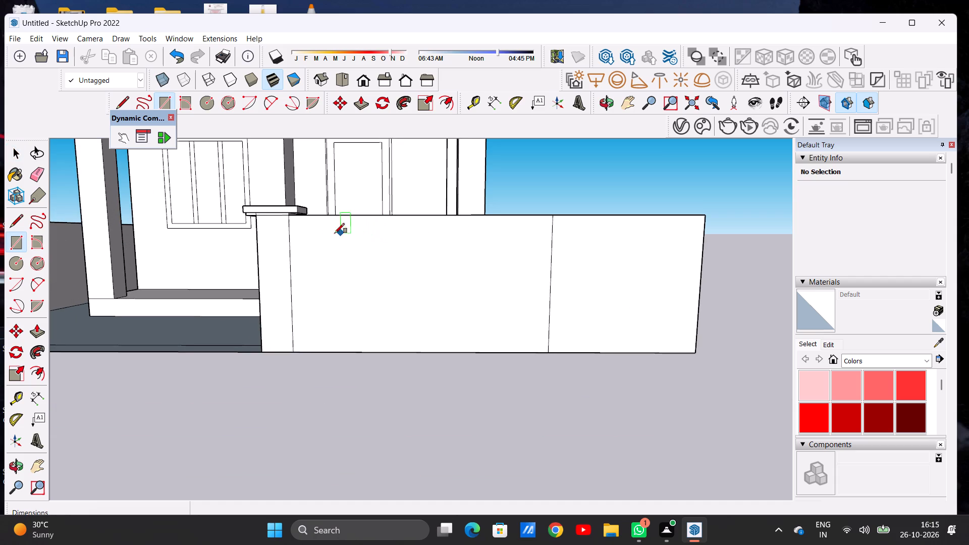
{"action": "left_click", "coordinate": [307, 229]}
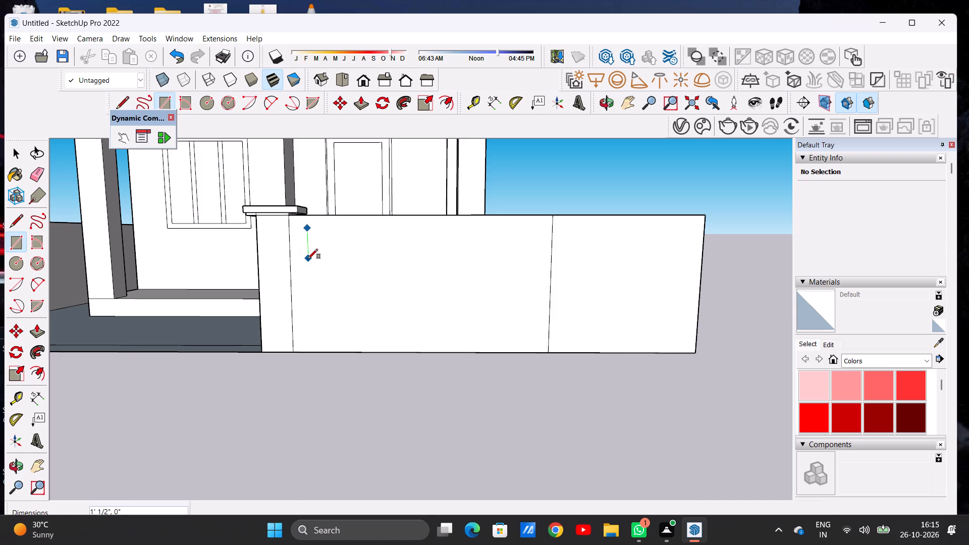
{"action": "left_click", "coordinate": [308, 259]}
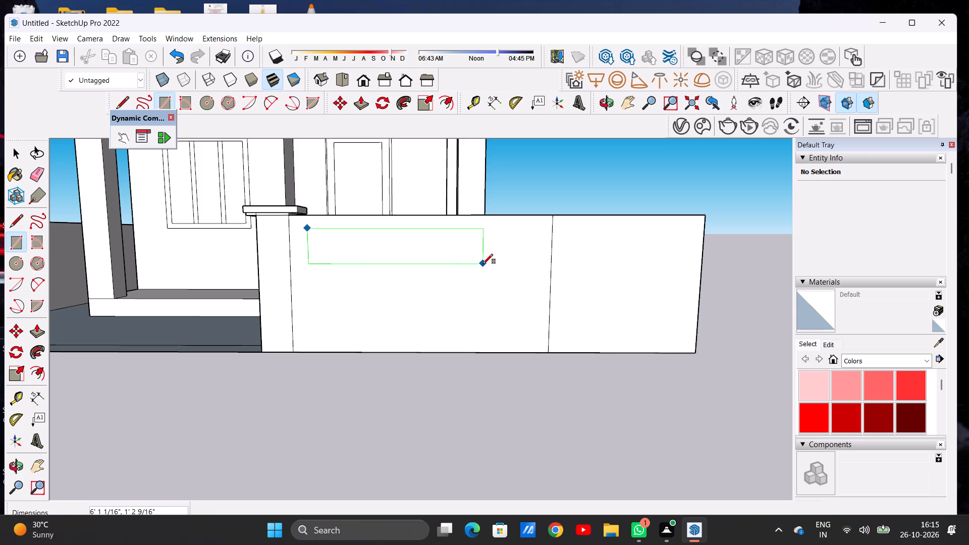
{"action": "left_click", "coordinate": [483, 264]}
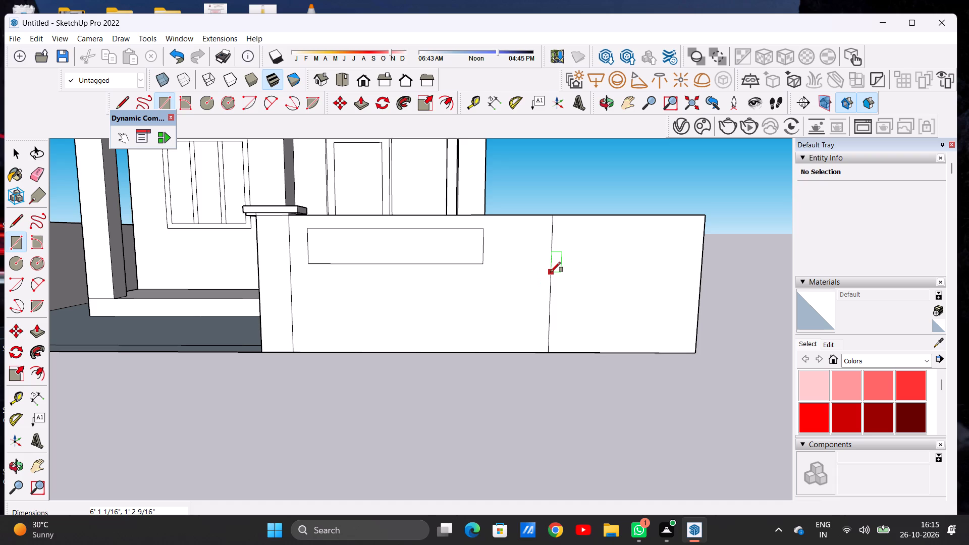
Draw a rectangle about 4' 1/8" wide by 2' 3 5/16" high low on the same wall, starting from its vertical seam.
{"action": "left_click", "coordinate": [551, 272]}
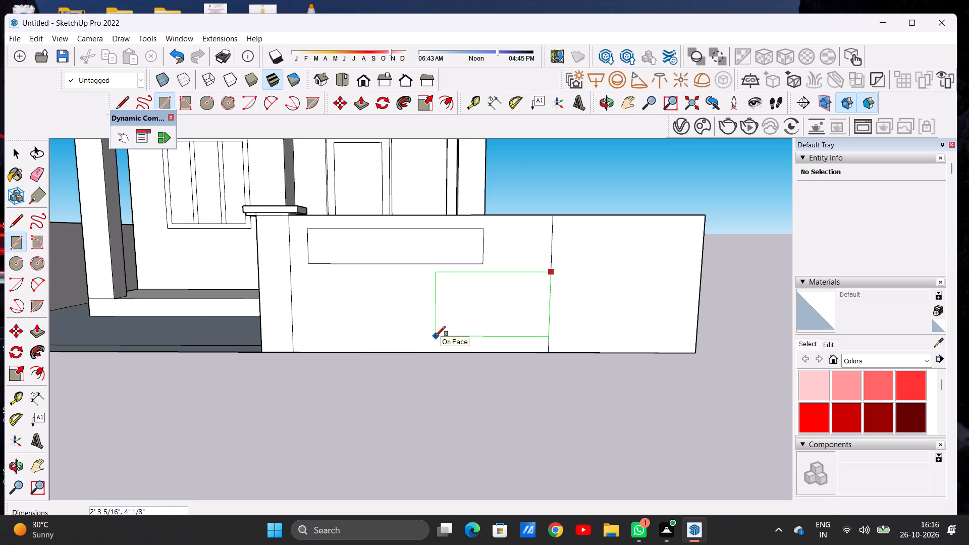
{"action": "left_click", "coordinate": [436, 336]}
{"action": "key", "text": "space"}
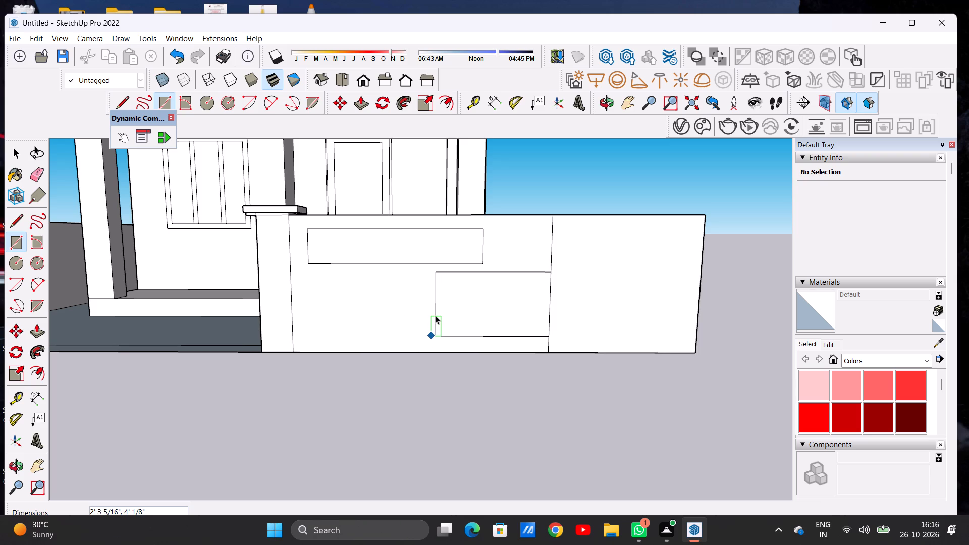
Widen the lower wall rectangle about 1' 7/16" toward the middle pillar with an adjoining rectangle, erasing the shared edge.
{"action": "scroll", "coordinate": [452, 318], "scroll_direction": "up", "scroll_amount": 1}
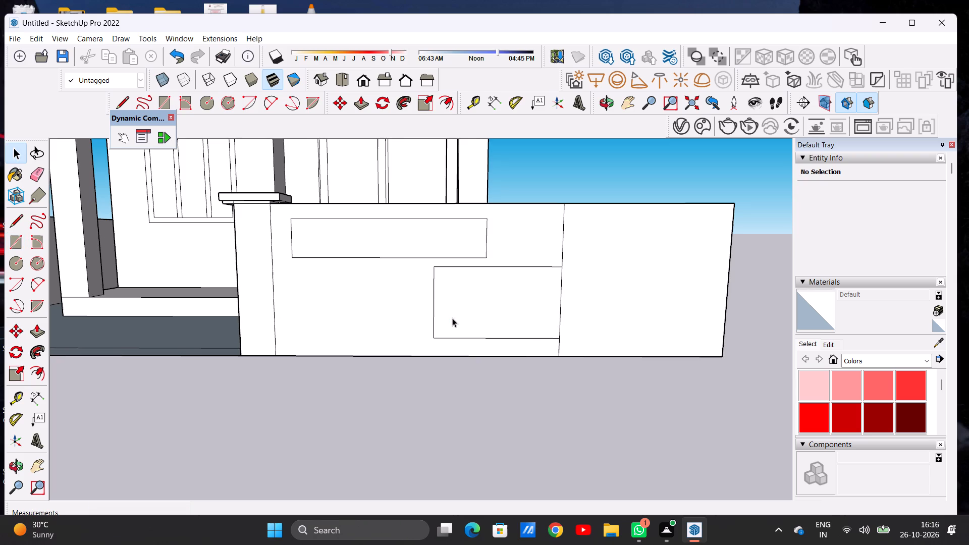
{"action": "key", "text": "r"}
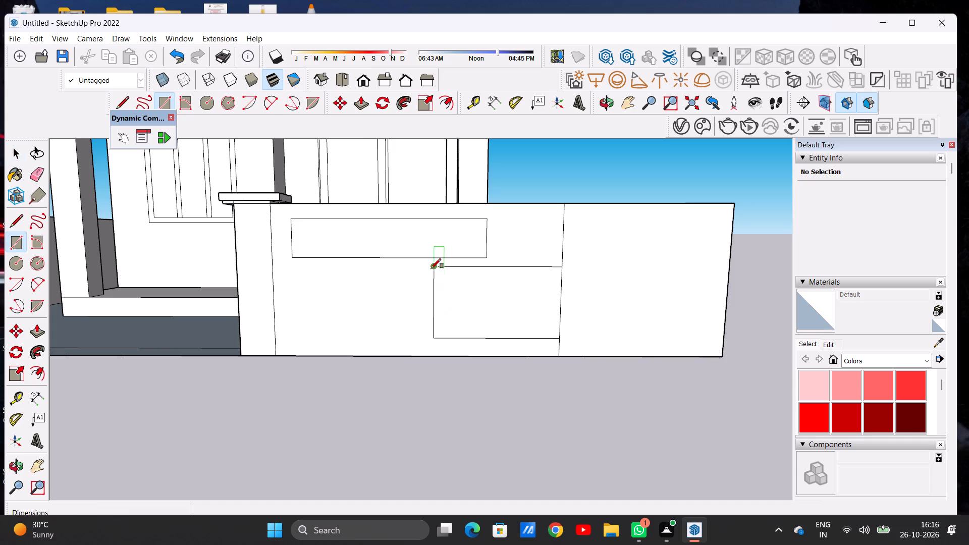
{"action": "left_click", "coordinate": [431, 268]}
{"action": "left_click", "coordinate": [432, 339]}
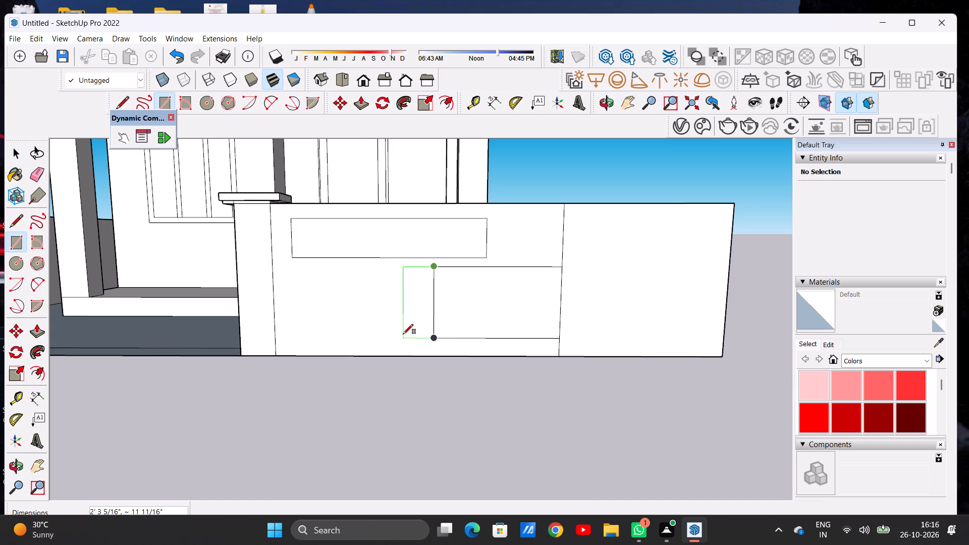
{"action": "left_click", "coordinate": [430, 340]}
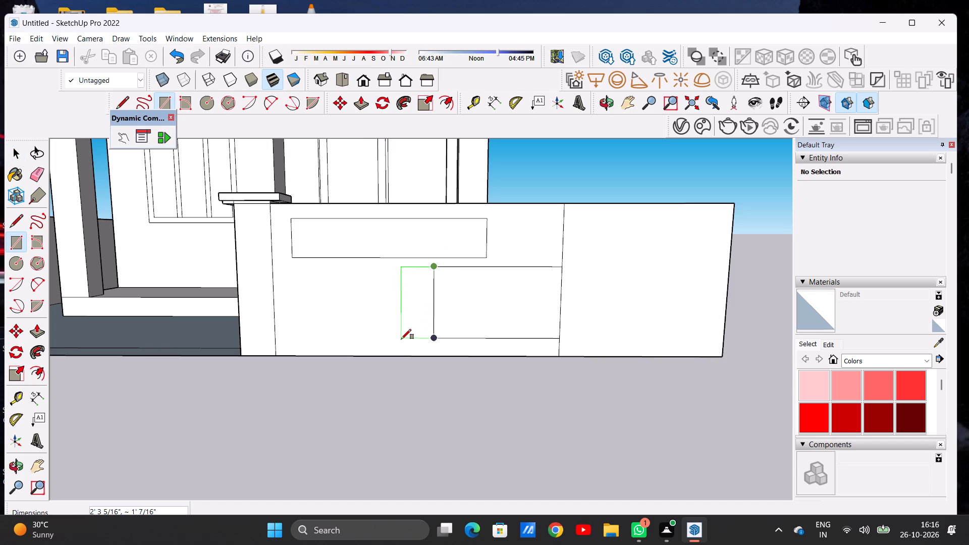
{"action": "left_click", "coordinate": [401, 339]}
{"action": "key", "text": "space"}
{"action": "scroll", "coordinate": [439, 317], "scroll_direction": "up", "scroll_amount": 3}
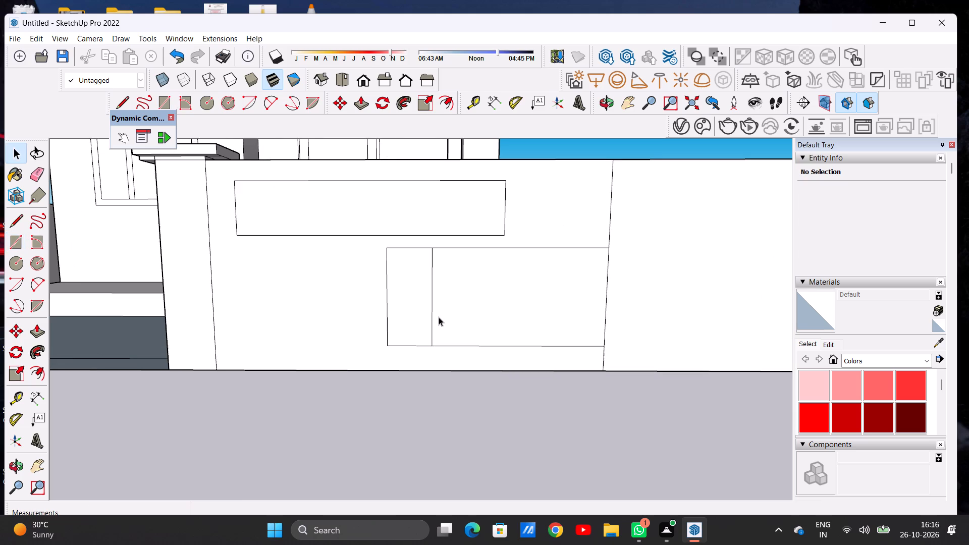
{"action": "key", "text": "e"}
{"action": "left_click_drag", "start_coordinate": [426, 313], "coordinate": [436, 316]}
{"action": "key", "text": "space"}
Push the upper and lower rectangles through the full thickness of the front wall to cut two openings.
{"action": "scroll", "coordinate": [413, 341], "scroll_direction": "down", "scroll_amount": 2}
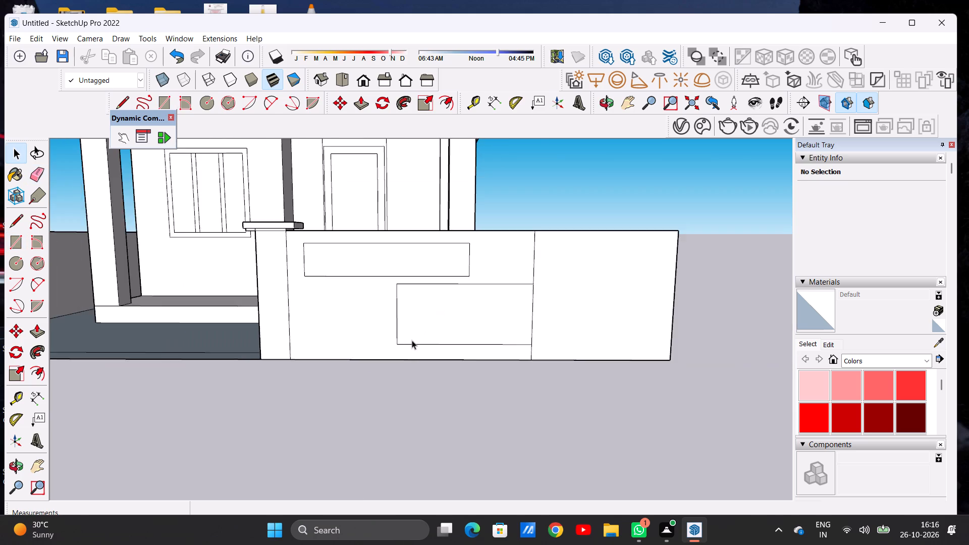
{"action": "scroll", "coordinate": [412, 340], "scroll_direction": "down", "scroll_amount": 11}
{"action": "middle_click_drag", "start_coordinate": [475, 288], "coordinate": [348, 366]}
{"action": "scroll", "coordinate": [352, 328], "scroll_direction": "up", "scroll_amount": 2}
{"action": "scroll", "coordinate": [352, 328], "scroll_direction": "down", "scroll_amount": 1}
{"action": "scroll", "coordinate": [352, 328], "scroll_direction": "up", "scroll_amount": 6}
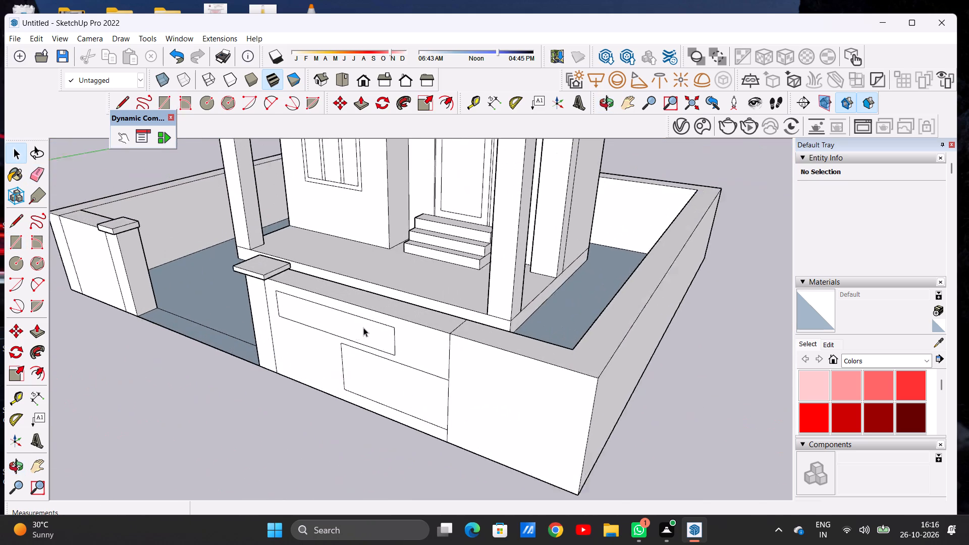
{"action": "scroll", "coordinate": [363, 328], "scroll_direction": "up", "scroll_amount": 3}
{"action": "key", "text": "p"}
{"action": "scroll", "coordinate": [363, 328], "scroll_direction": "up", "scroll_amount": 4}
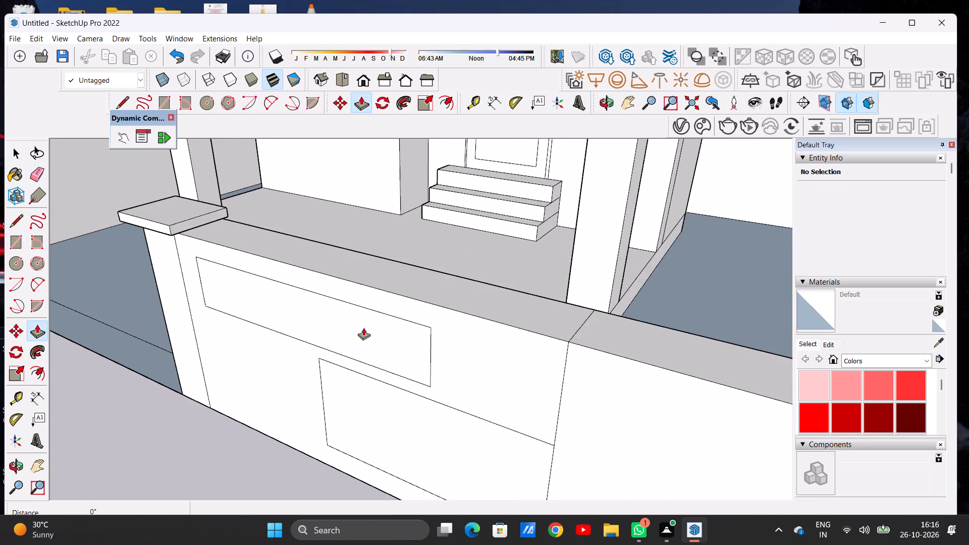
{"action": "left_click", "coordinate": [391, 337]}
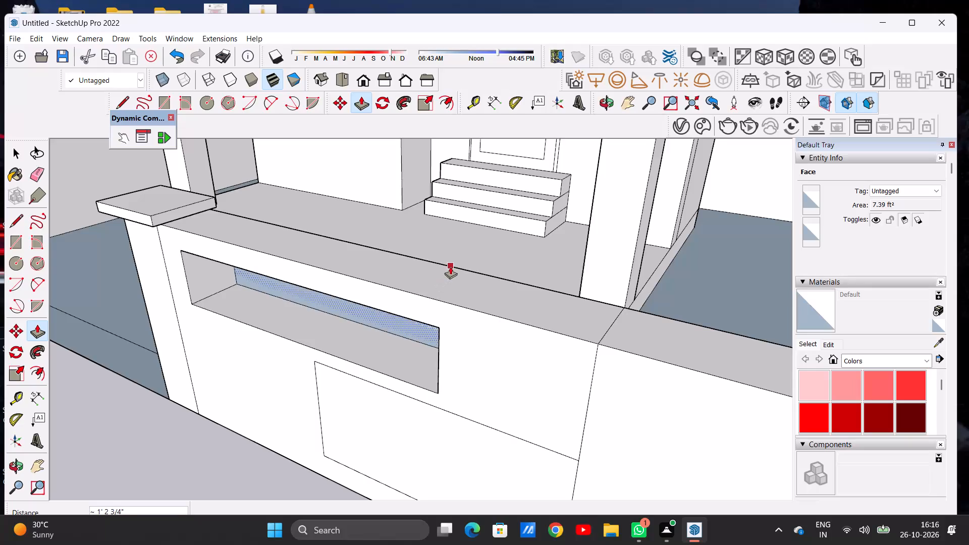
{"action": "left_click", "coordinate": [450, 266]}
{"action": "left_click", "coordinate": [447, 439]}
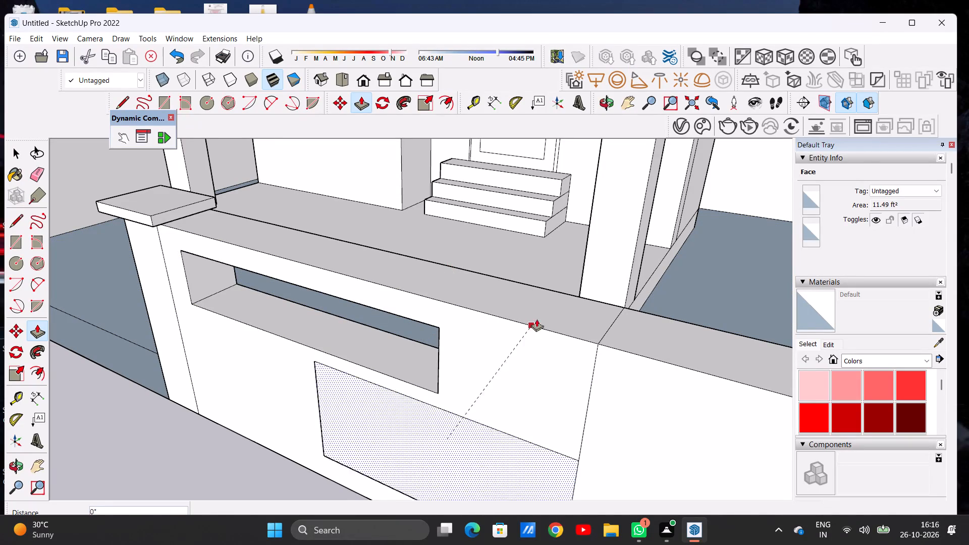
{"action": "left_click", "coordinate": [565, 295]}
{"action": "key", "text": "space"}
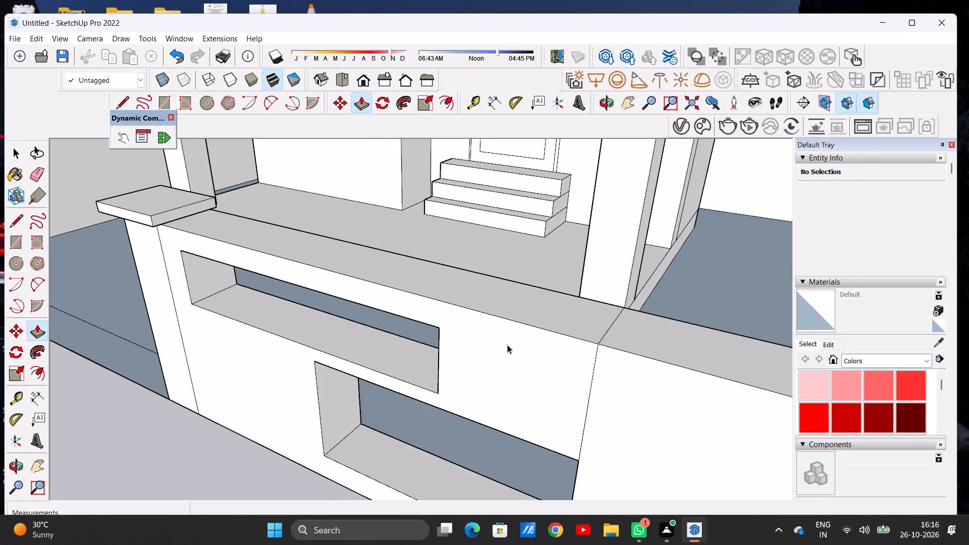
In front view, draw a rectangle about 1' 8 15/16" by 9 1/16" on the lower part of the end wall section beyond the seam.
{"action": "scroll", "coordinate": [505, 346], "scroll_direction": "down", "scroll_amount": 10}
{"action": "middle_click_drag", "start_coordinate": [405, 349], "coordinate": [525, 265]}
{"action": "scroll", "coordinate": [442, 315], "scroll_direction": "down", "scroll_amount": 7}
{"action": "middle_click_drag", "start_coordinate": [483, 314], "coordinate": [467, 307]}
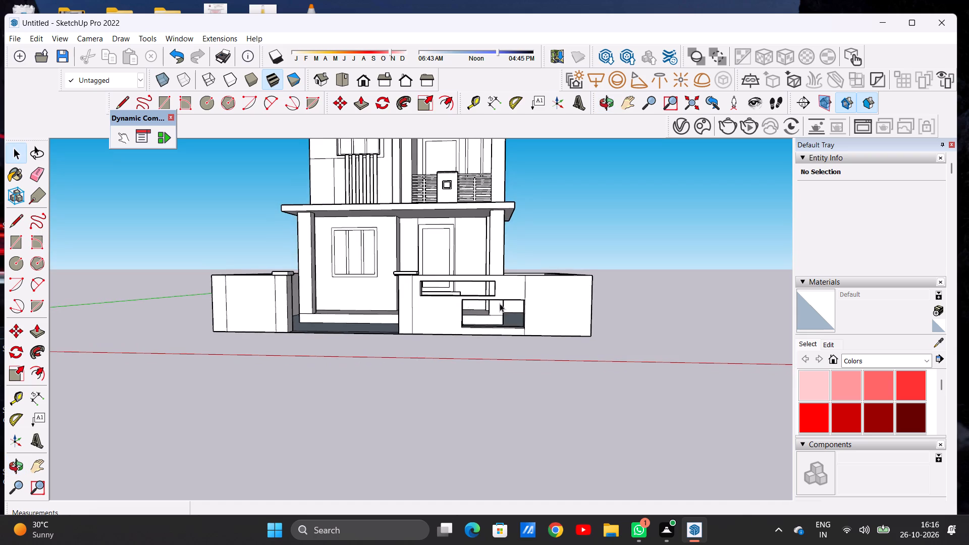
{"action": "scroll", "coordinate": [543, 293], "scroll_direction": "up", "scroll_amount": 2}
{"action": "scroll", "coordinate": [438, 315], "scroll_direction": "down", "scroll_amount": 6}
{"action": "scroll", "coordinate": [522, 297], "scroll_direction": "up", "scroll_amount": 9}
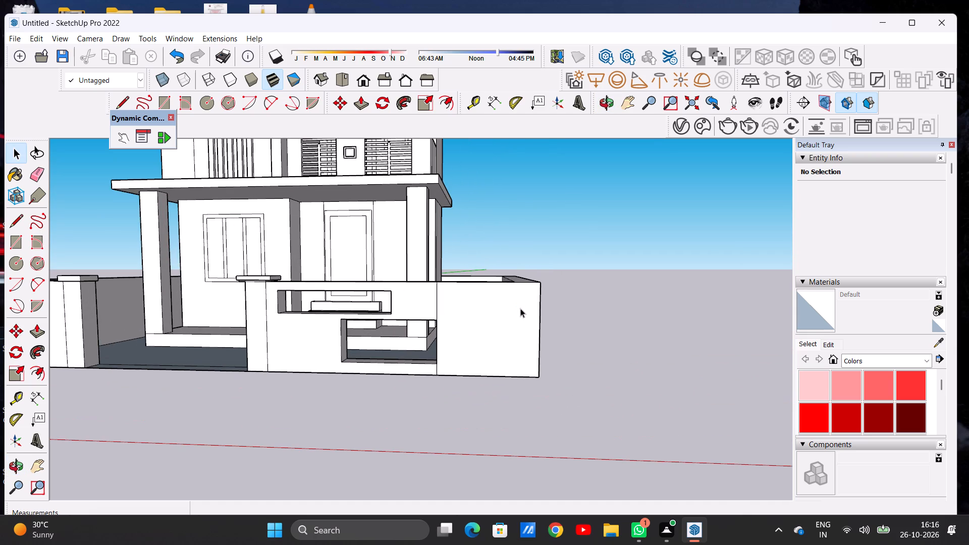
{"action": "scroll", "coordinate": [466, 318], "scroll_direction": "up", "scroll_amount": 3}
{"action": "middle_click_drag", "start_coordinate": [465, 320], "coordinate": [475, 320]}
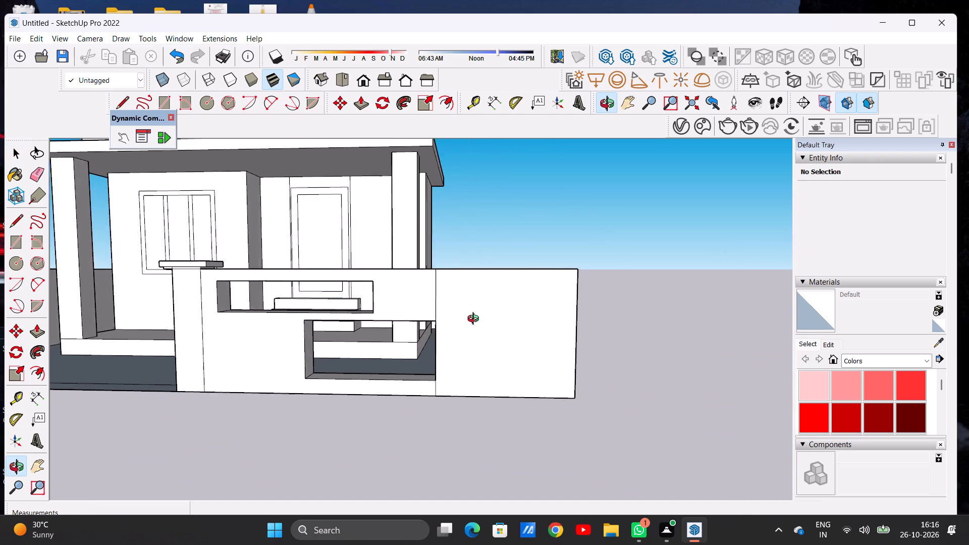
{"action": "middle_click_drag", "start_coordinate": [475, 320], "coordinate": [479, 318]}
{"action": "scroll", "coordinate": [542, 310], "scroll_direction": "up", "scroll_amount": 3}
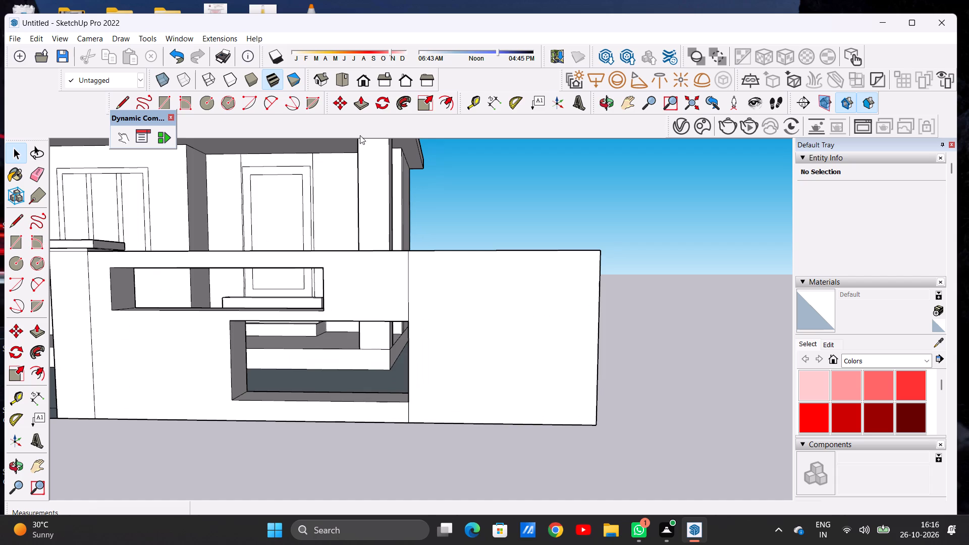
{"action": "left_click", "coordinate": [364, 76]}
{"action": "scroll", "coordinate": [352, 265], "scroll_direction": "down", "scroll_amount": 2}
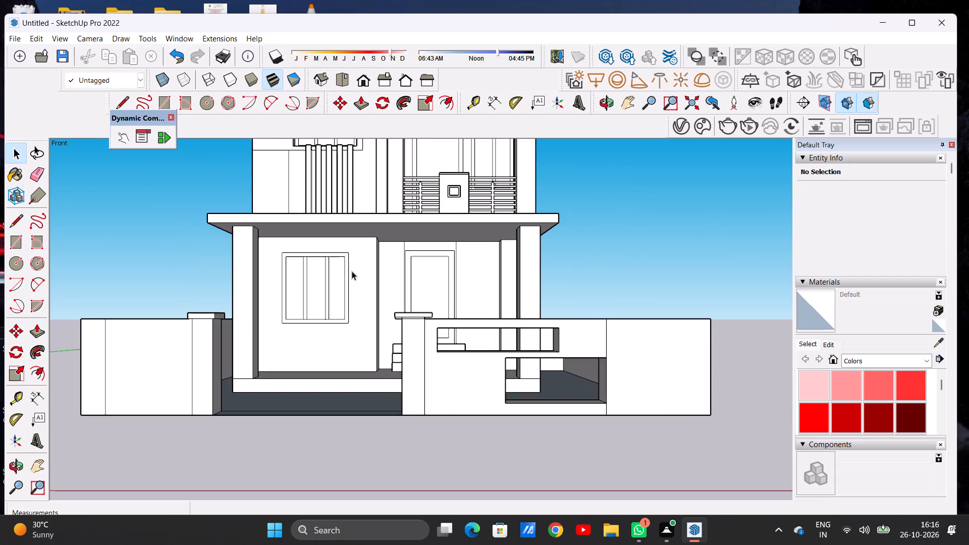
{"action": "scroll", "coordinate": [352, 271], "scroll_direction": "down", "scroll_amount": 7}
{"action": "scroll", "coordinate": [526, 301], "scroll_direction": "up", "scroll_amount": 1}
{"action": "scroll", "coordinate": [526, 301], "scroll_direction": "down", "scroll_amount": 1}
{"action": "scroll", "coordinate": [526, 301], "scroll_direction": "up", "scroll_amount": 11}
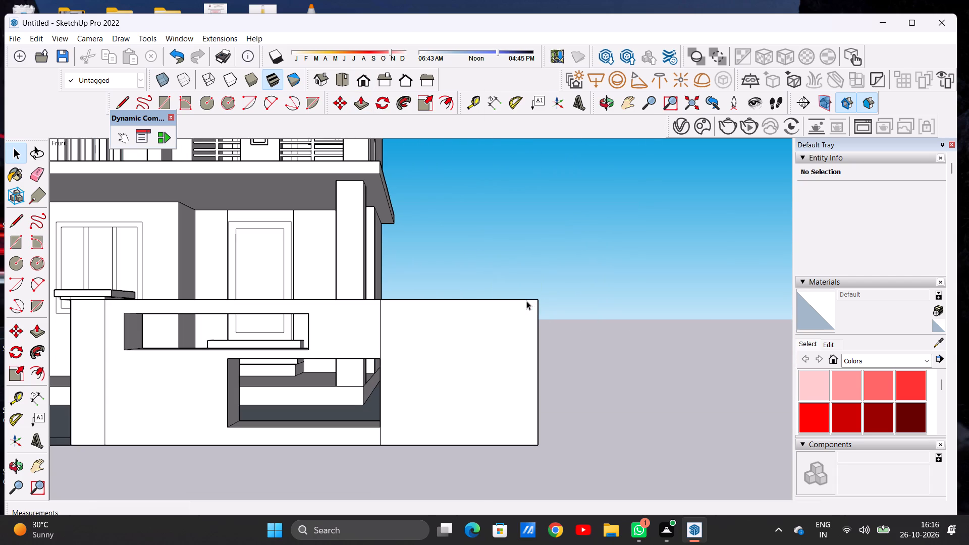
{"action": "scroll", "coordinate": [471, 357], "scroll_direction": "up", "scroll_amount": 2}
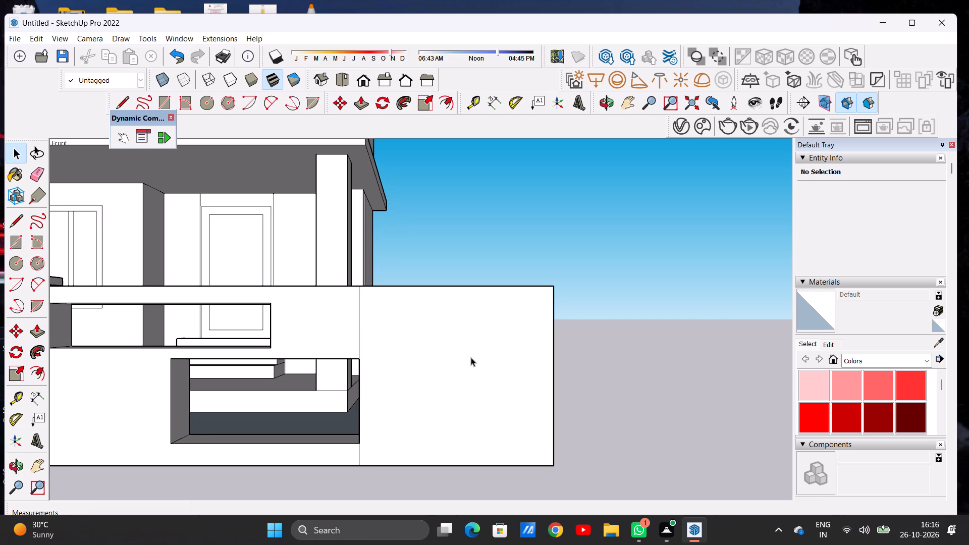
{"action": "key", "text": "r"}
{"action": "scroll", "coordinate": [465, 367], "scroll_direction": "up", "scroll_amount": 2}
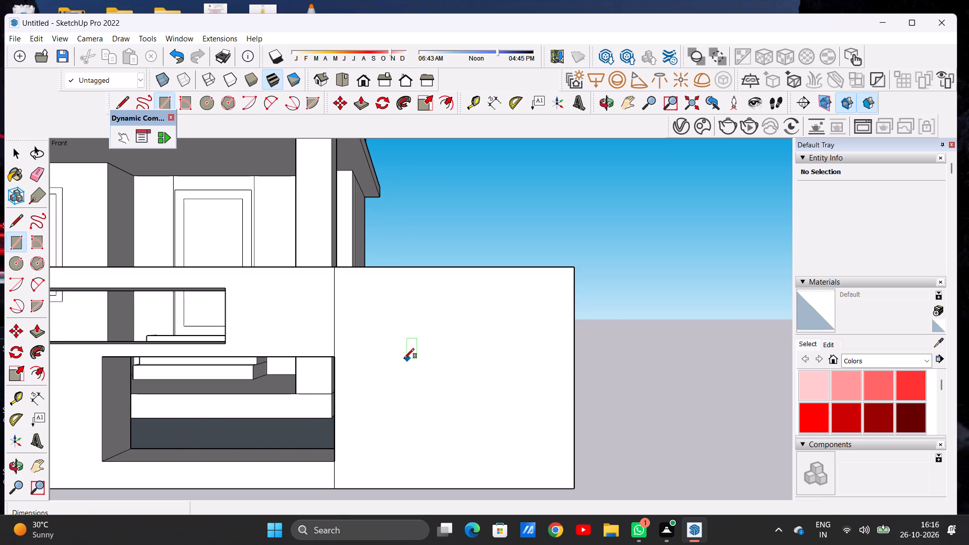
{"action": "left_click", "coordinate": [392, 394]}
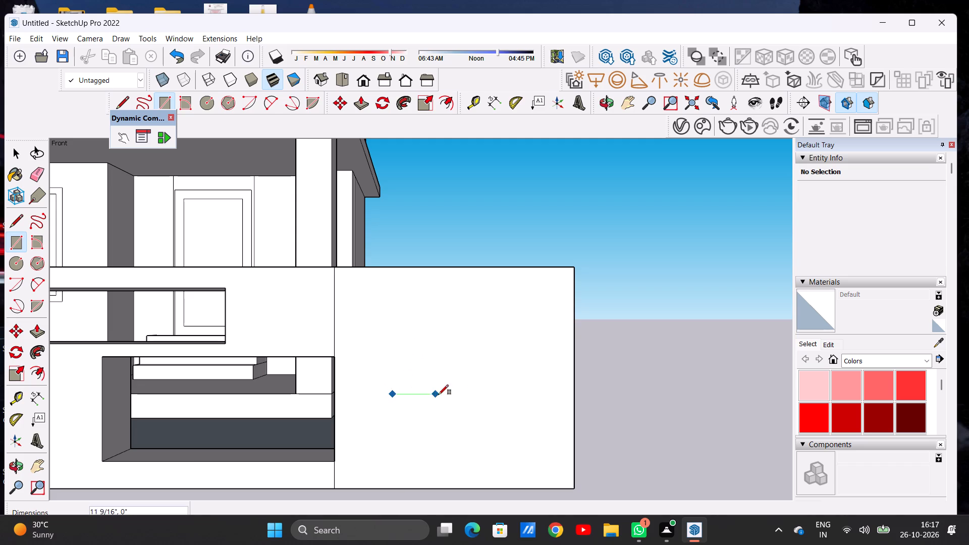
{"action": "left_click", "coordinate": [472, 429]}
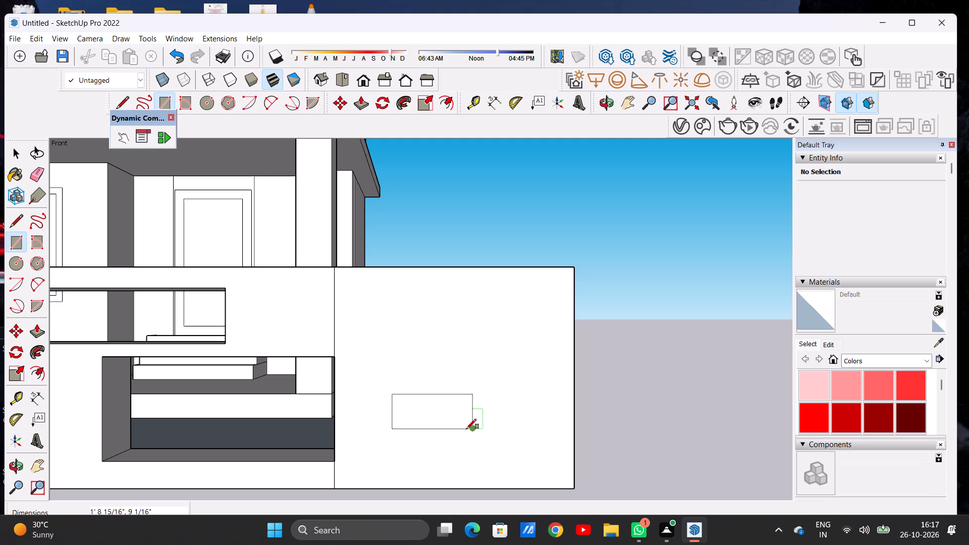
{"action": "key", "text": "space"}
Draw a vertical strip about 4 3/8" wide by 2' 9 1/8" high from the small rectangle's top edge to the wall's top edge.
{"action": "key", "text": "r"}
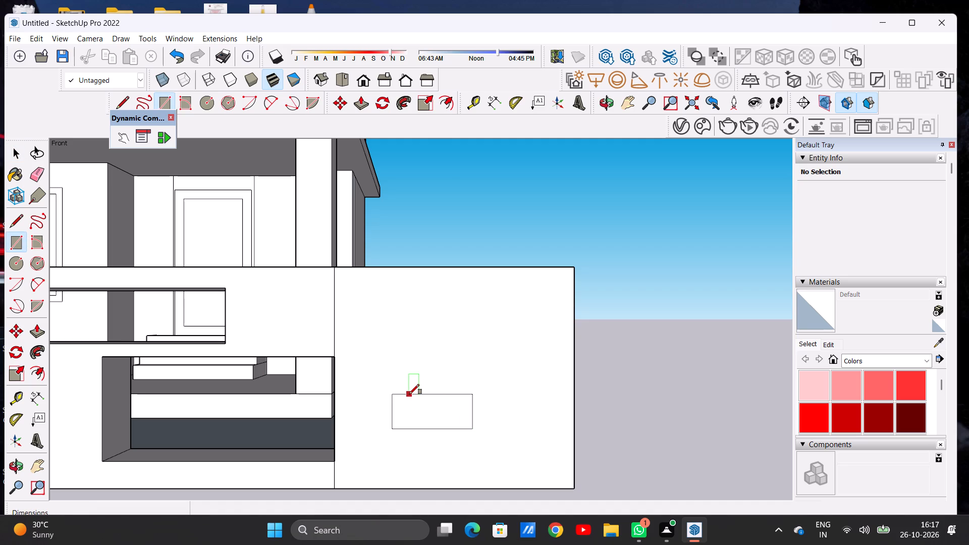
{"action": "left_click", "coordinate": [409, 394]}
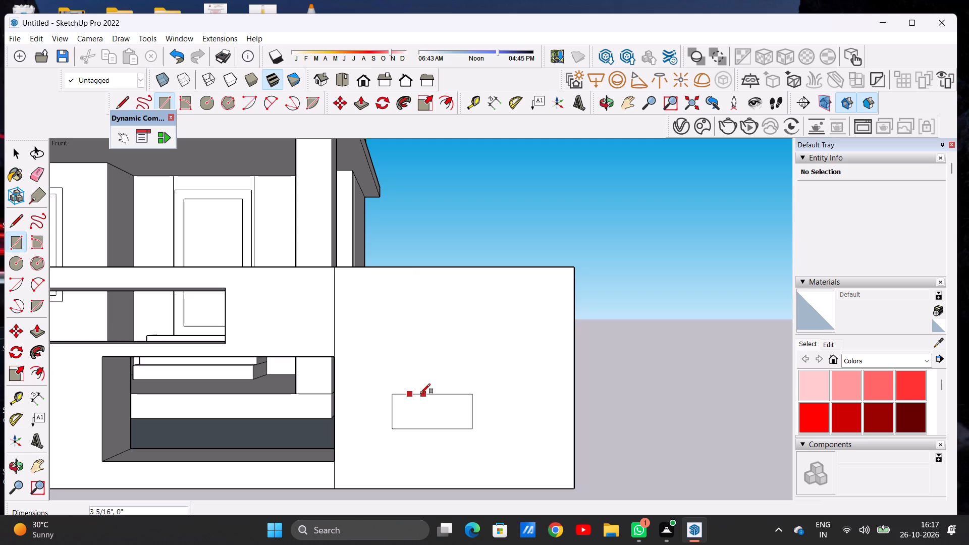
{"action": "left_click", "coordinate": [421, 394]}
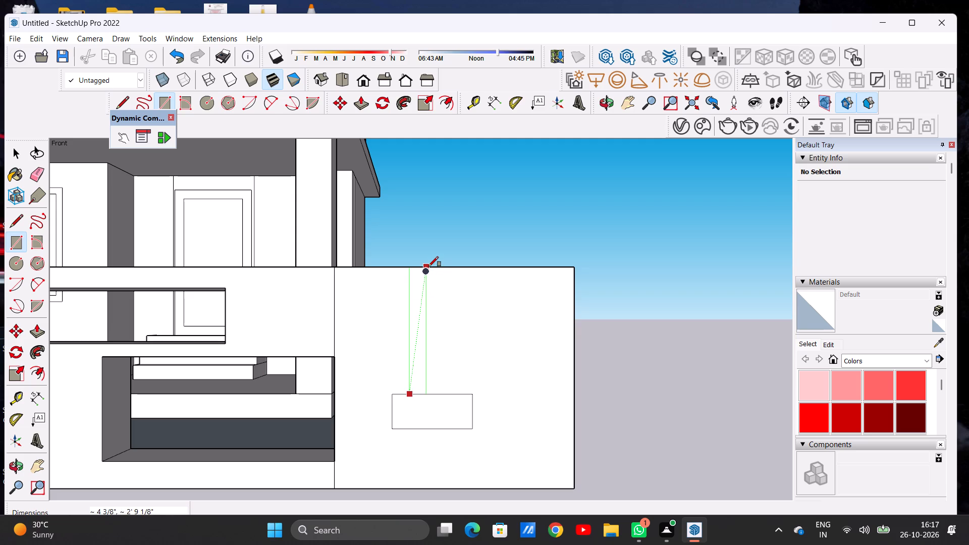
{"action": "scroll", "coordinate": [425, 268], "scroll_direction": "up", "scroll_amount": 3}
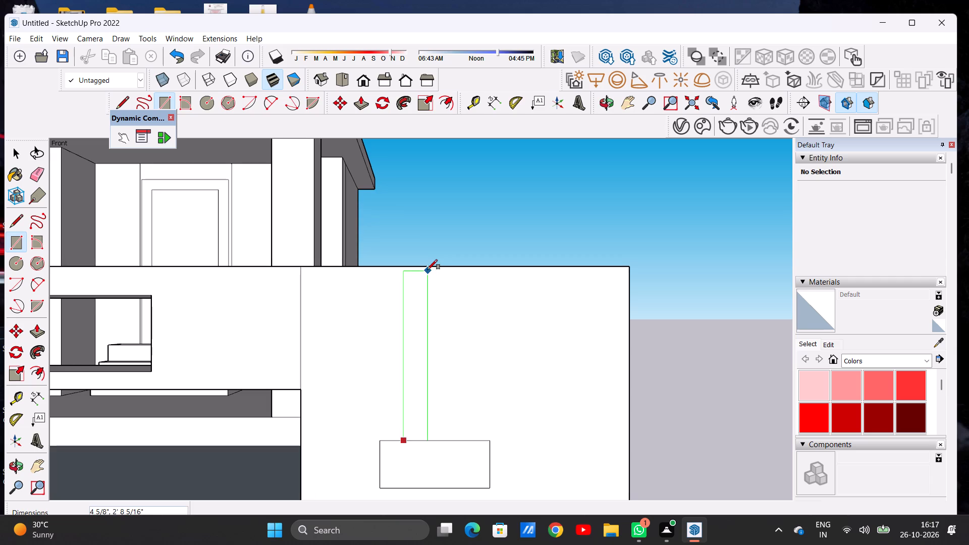
{"action": "left_click", "coordinate": [427, 266]}
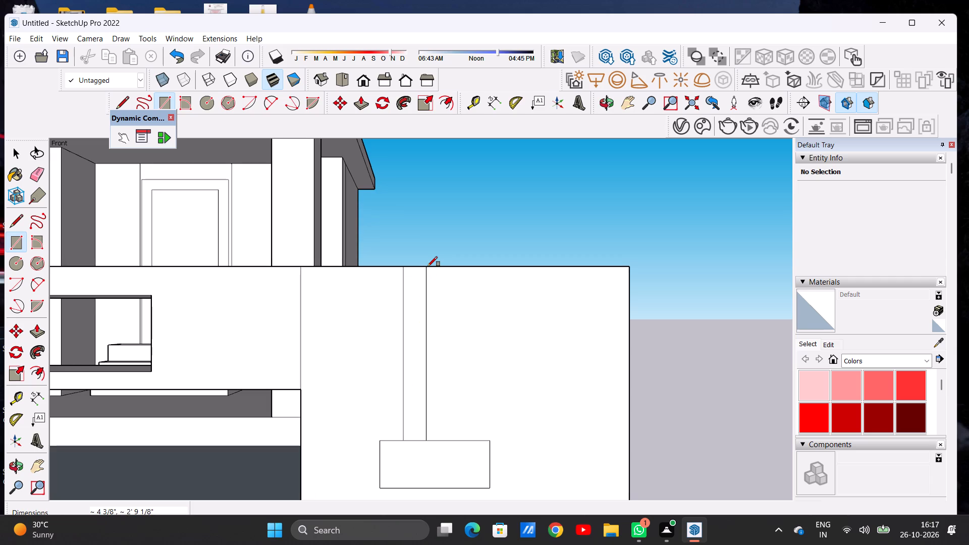
Copy the vertical strip with its edges about 7 1/4" sideways along the small rectangle's top edge, away from the seam.
{"action": "key", "text": "space"}
{"action": "double_click", "coordinate": [413, 381]}
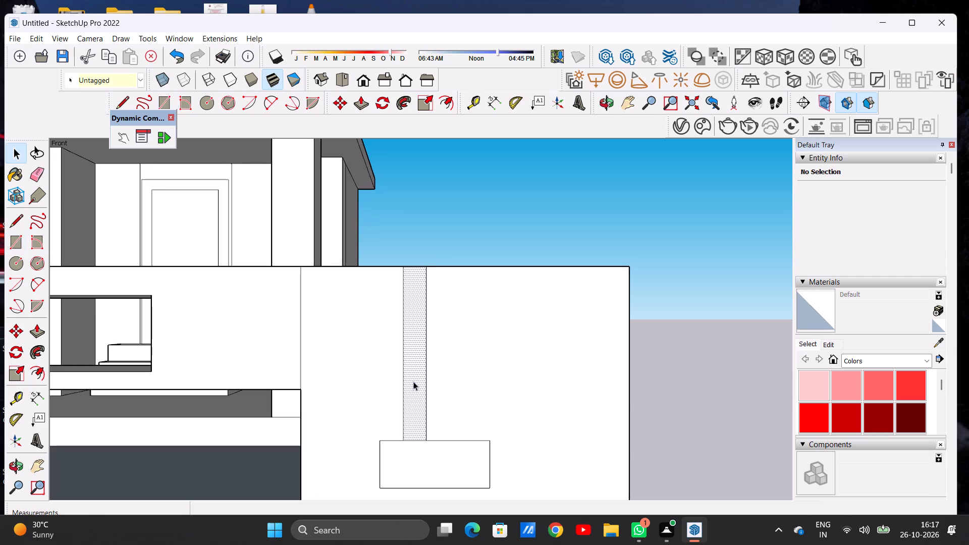
{"action": "key", "text": "m"}
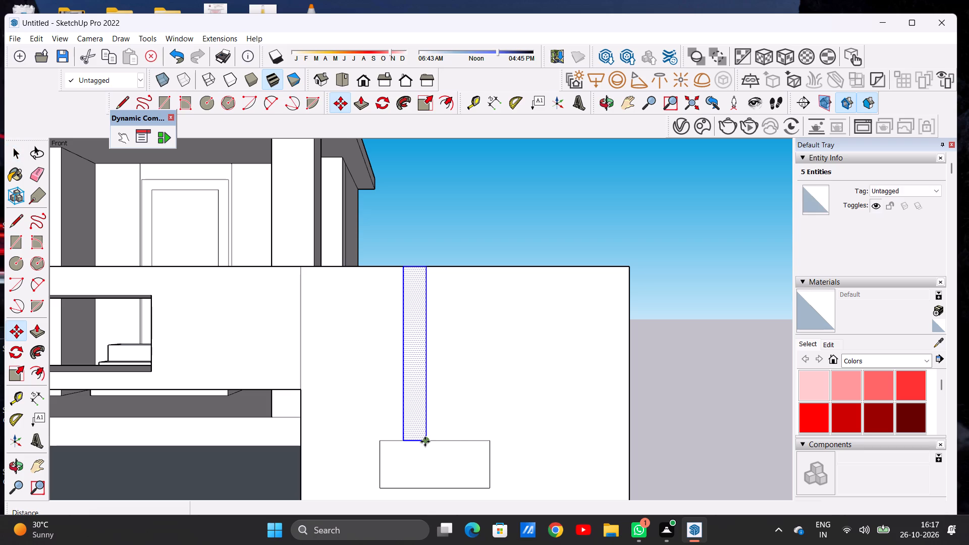
{"action": "left_click", "coordinate": [425, 442]}
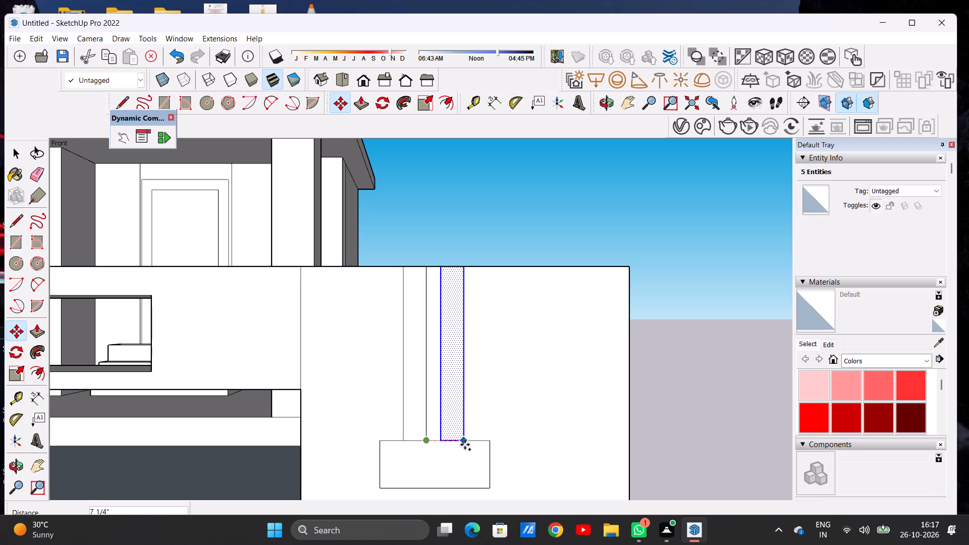
{"action": "left_click", "coordinate": [465, 445]}
{"action": "key", "text": "space"}
{"action": "left_click", "coordinate": [509, 239]}
{"action": "scroll", "coordinate": [468, 322], "scroll_direction": "down", "scroll_amount": 3}
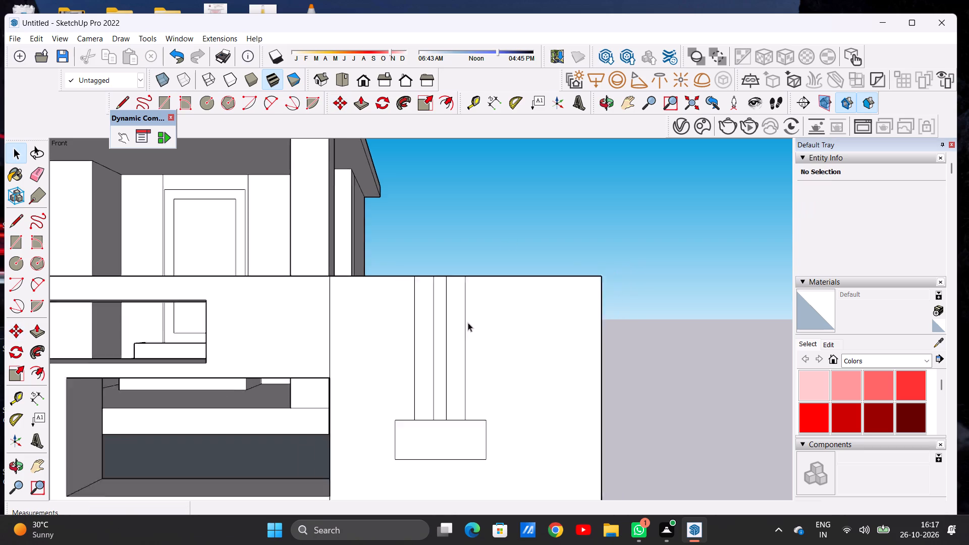
Push/Pull the small lower rectangle about 3 15/16" outward from the front of the end wall section.
{"action": "scroll", "coordinate": [468, 322], "scroll_direction": "down", "scroll_amount": 4}
{"action": "scroll", "coordinate": [455, 400], "scroll_direction": "up", "scroll_amount": 4}
{"action": "middle_click_drag", "start_coordinate": [403, 393], "coordinate": [538, 417]}
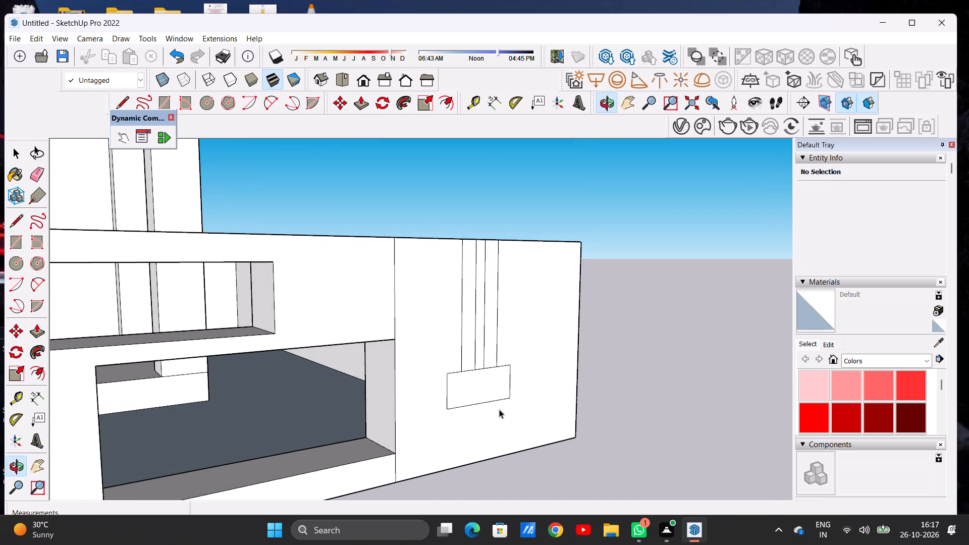
{"action": "scroll", "coordinate": [470, 399], "scroll_direction": "up", "scroll_amount": 3}
{"action": "scroll", "coordinate": [455, 390], "scroll_direction": "down", "scroll_amount": 1}
{"action": "scroll", "coordinate": [454, 390], "scroll_direction": "up", "scroll_amount": 3}
{"action": "key", "text": "p"}
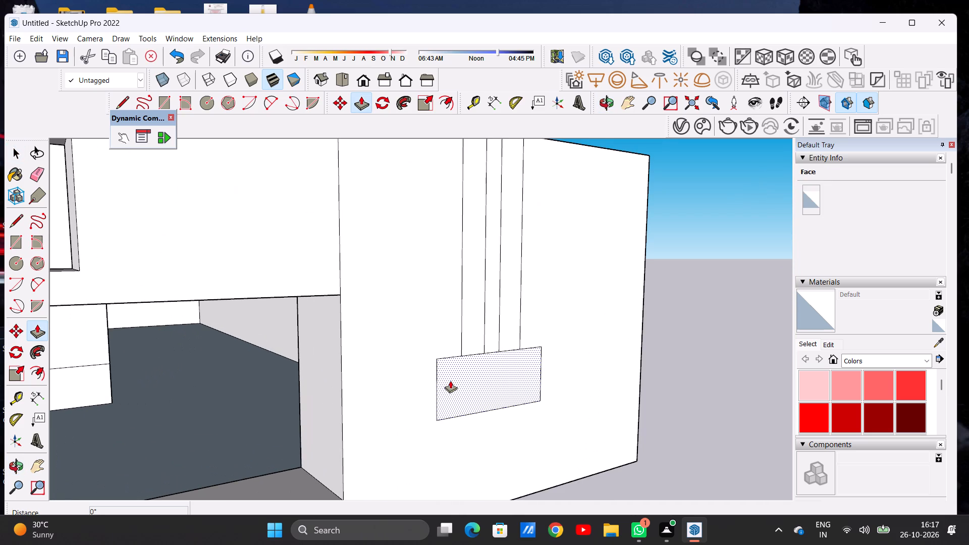
{"action": "left_click", "coordinate": [450, 380]}
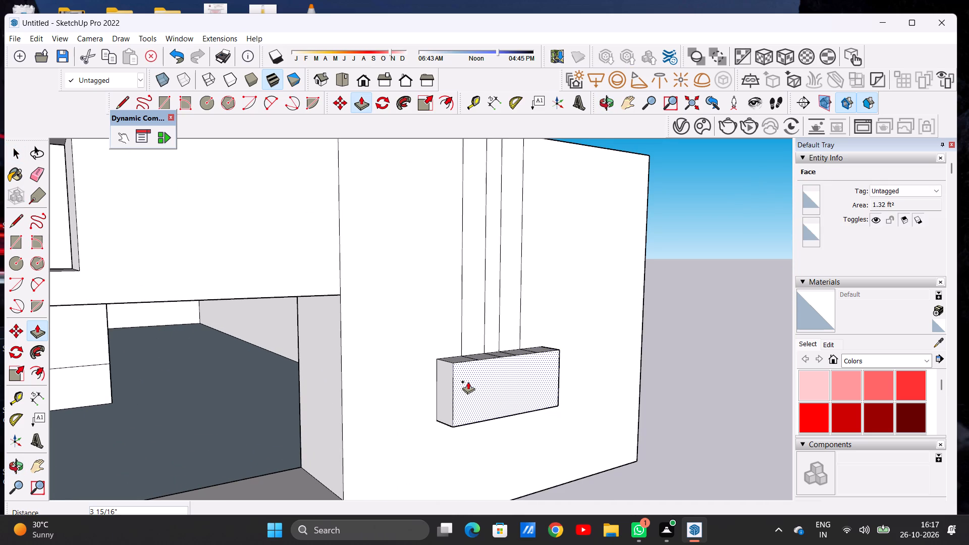
{"action": "left_click", "coordinate": [468, 381]}
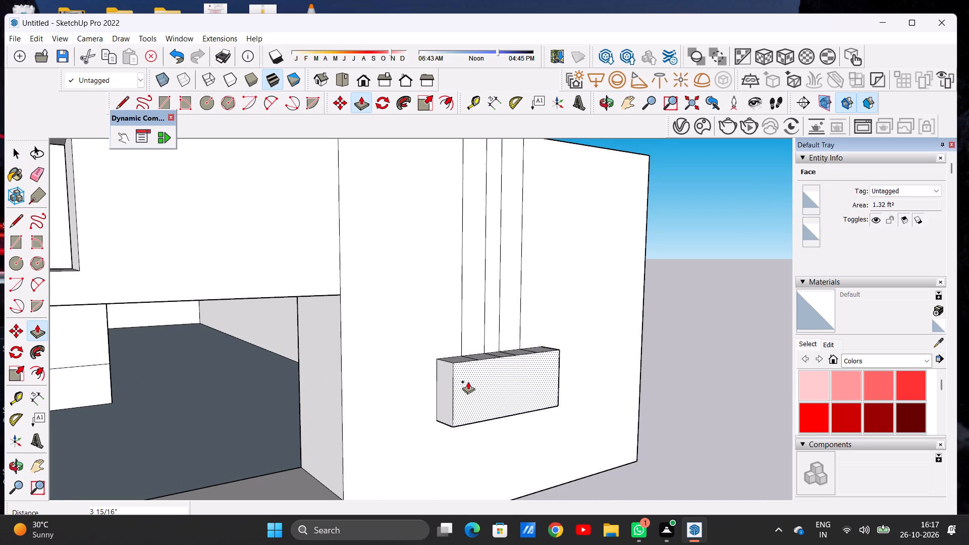
Push/Pull both vertical strips 3 15/16" outward, flush with the front face of the lower block.
{"action": "left_click", "coordinate": [472, 337]}
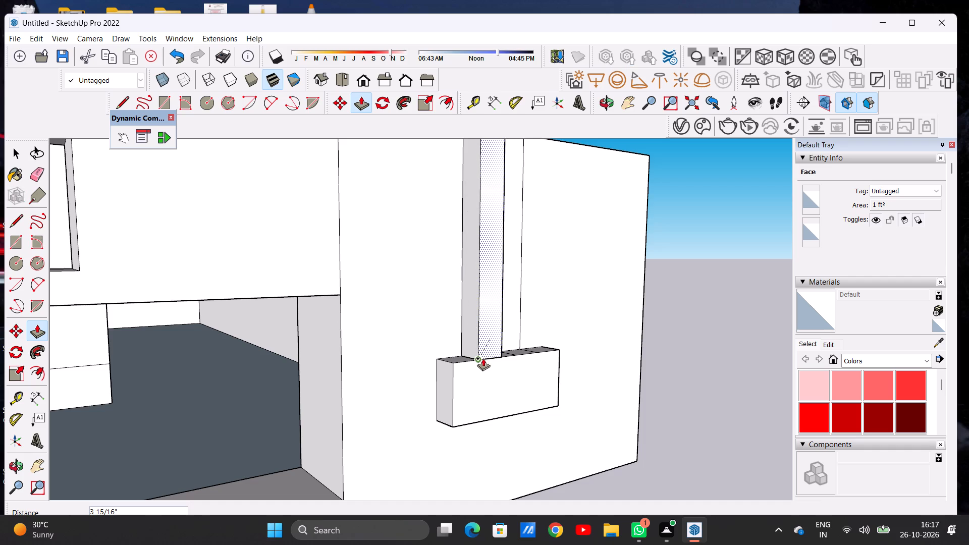
{"action": "left_click", "coordinate": [481, 361]}
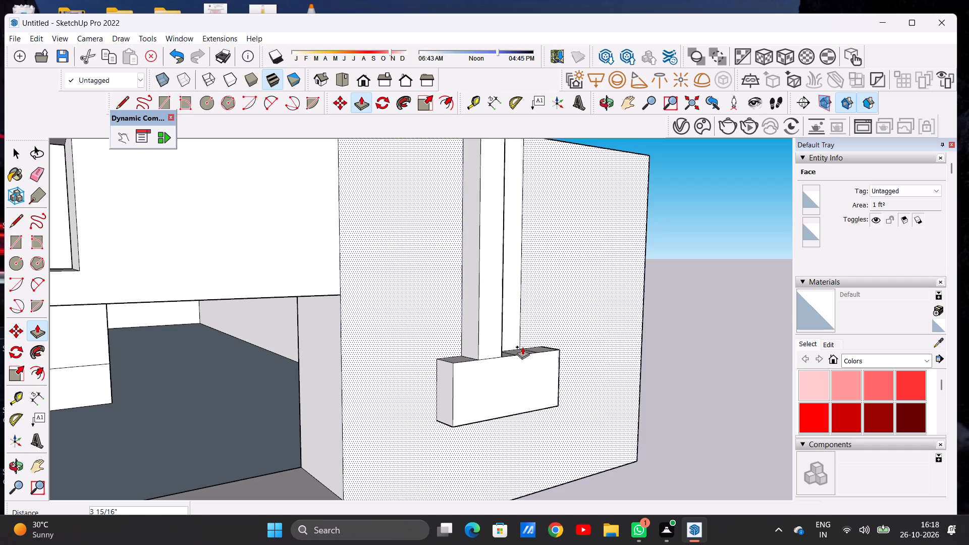
{"action": "left_click", "coordinate": [512, 340]}
{"action": "left_click", "coordinate": [519, 356]}
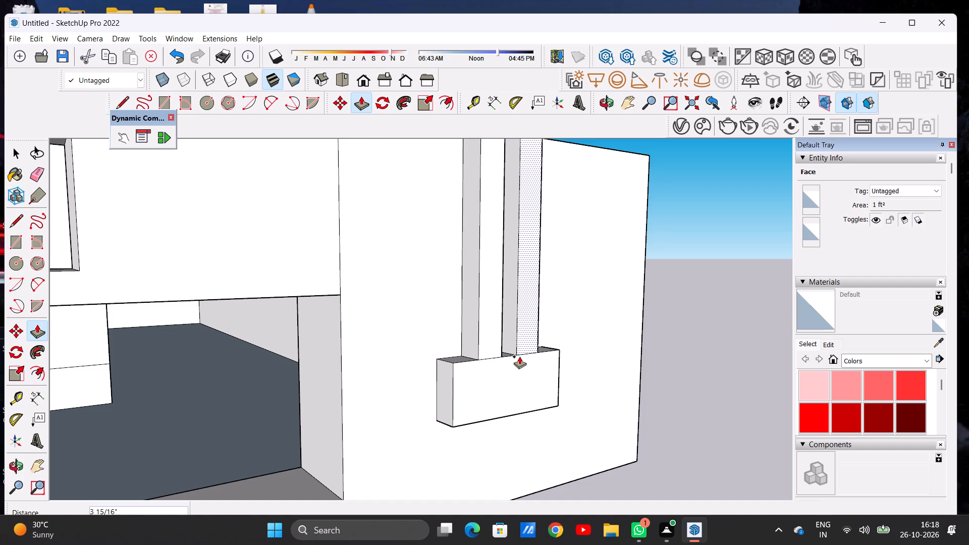
{"action": "key", "text": "space"}
{"action": "scroll", "coordinate": [458, 343], "scroll_direction": "down", "scroll_amount": 4}
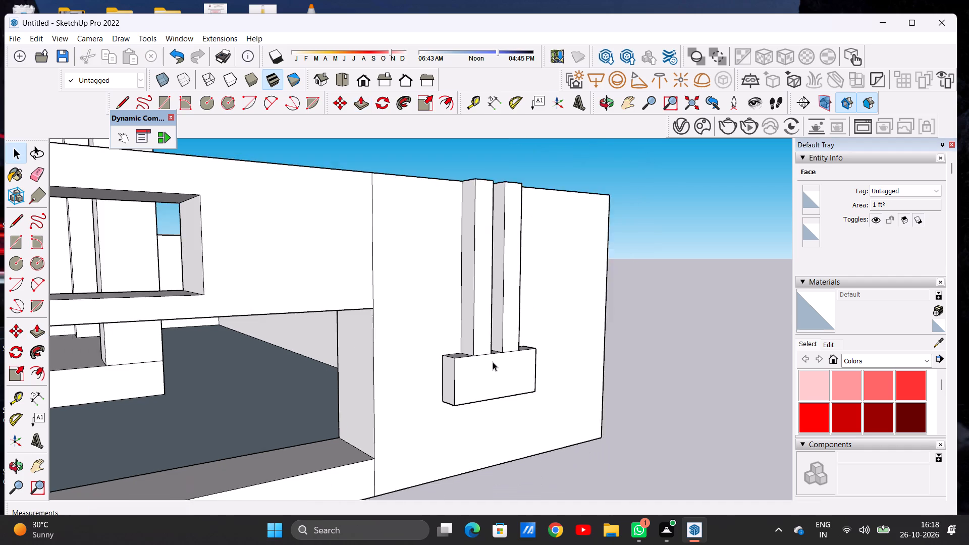
Outline an extension of the strip nearer the seam about 6 9/16" down the block's front face, erasing the overshooting line end.
{"action": "middle_click_drag", "start_coordinate": [499, 362], "coordinate": [378, 364]}
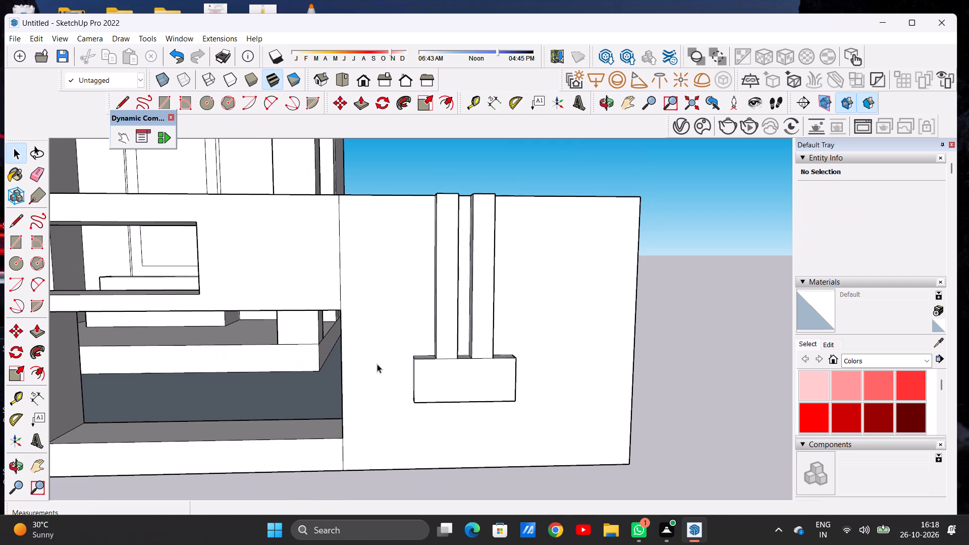
{"action": "scroll", "coordinate": [436, 363], "scroll_direction": "up", "scroll_amount": 6}
{"action": "middle_click_drag", "start_coordinate": [469, 366], "coordinate": [448, 361]}
{"action": "key", "text": "l"}
{"action": "scroll", "coordinate": [457, 374], "scroll_direction": "up", "scroll_amount": 5}
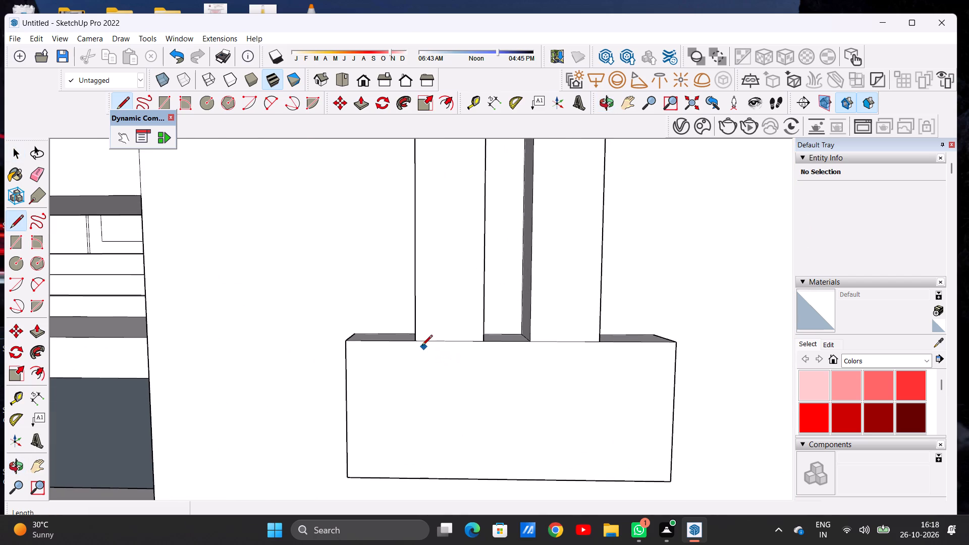
{"action": "left_click", "coordinate": [417, 343]}
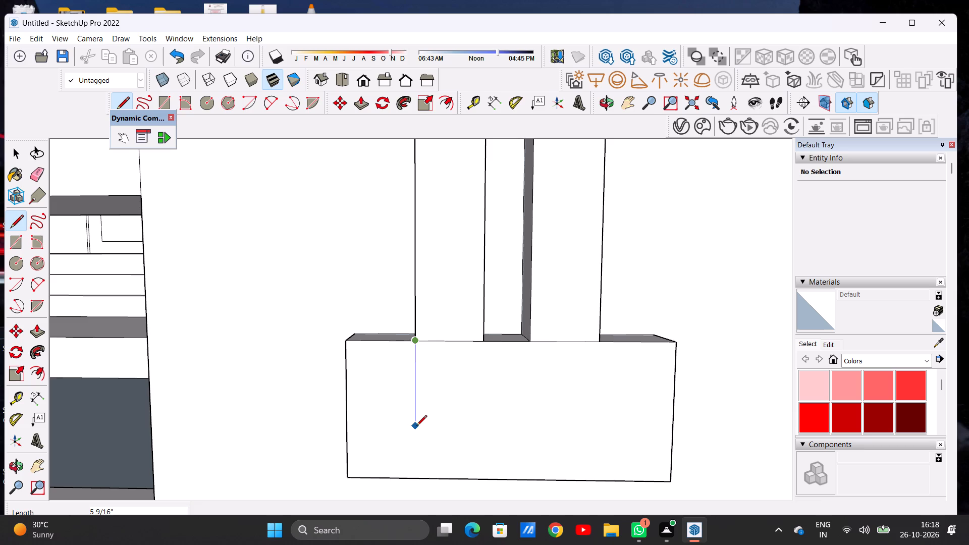
{"action": "left_click", "coordinate": [417, 441]}
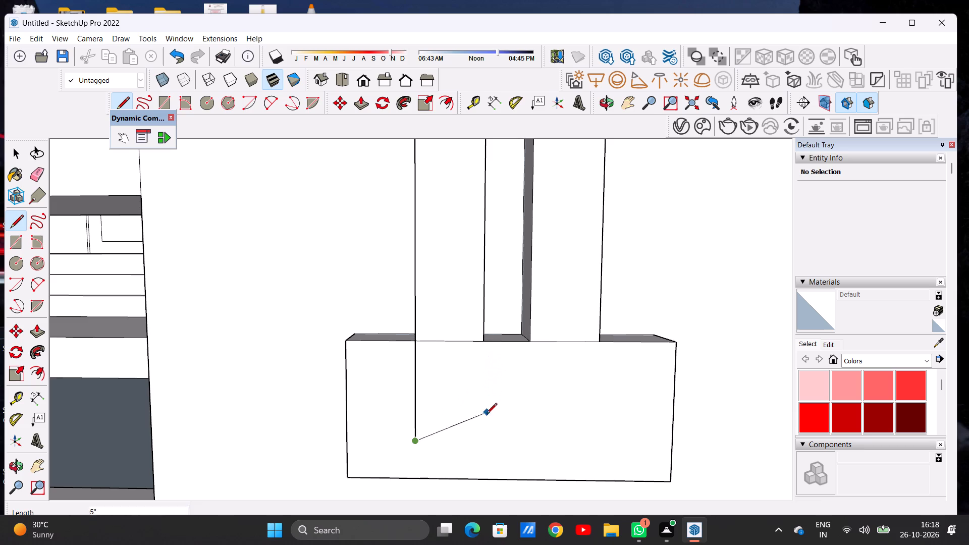
{"action": "left_click", "coordinate": [485, 440]}
{"action": "key", "text": "space"}
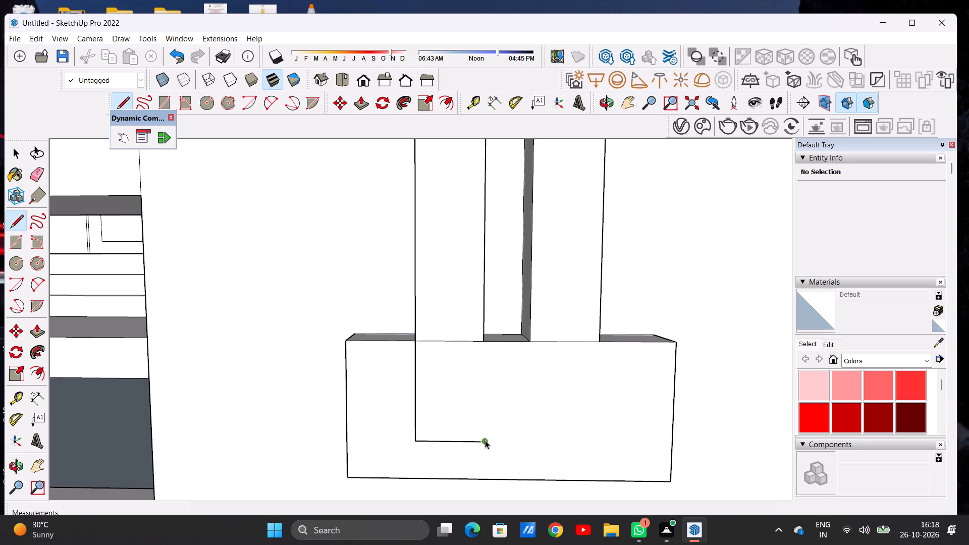
{"action": "key", "text": "l"}
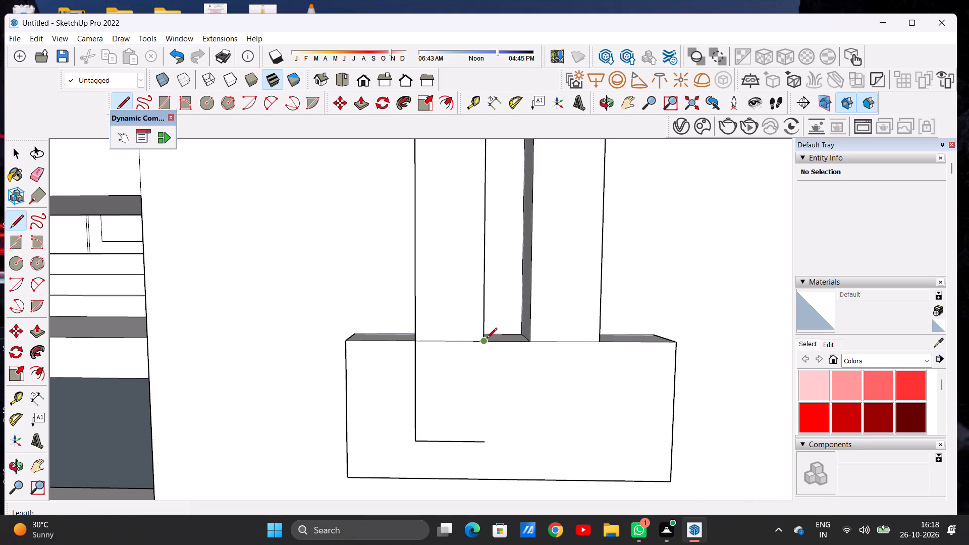
{"action": "left_click", "coordinate": [487, 339]}
{"action": "scroll", "coordinate": [482, 444], "scroll_direction": "up", "scroll_amount": 6}
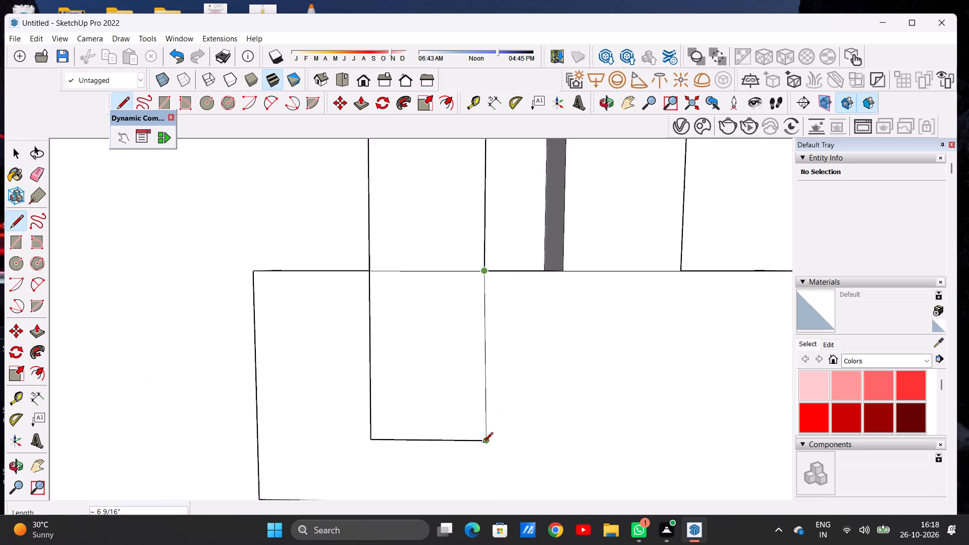
{"action": "left_click", "coordinate": [479, 446]}
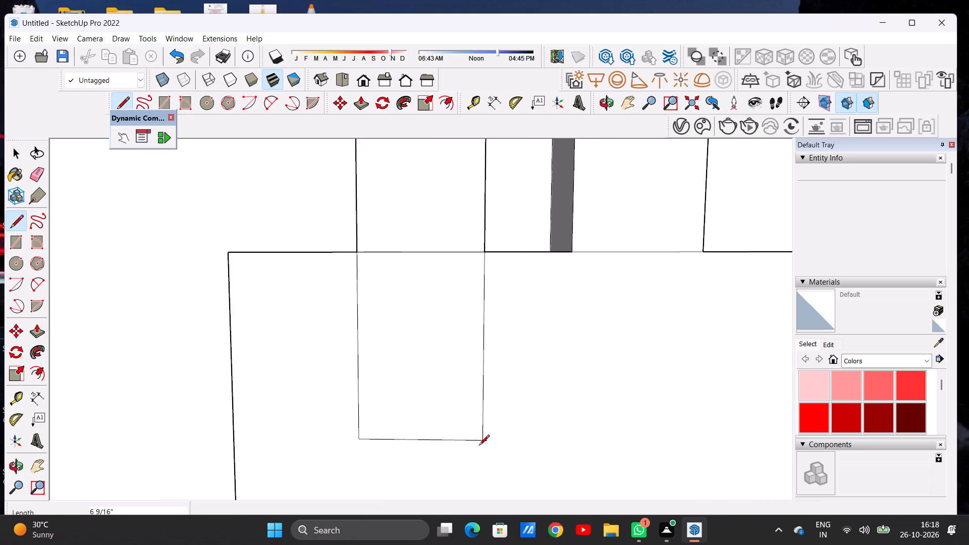
{"action": "key", "text": "space"}
{"action": "scroll", "coordinate": [486, 448], "scroll_direction": "up", "scroll_amount": 6}
{"action": "key", "text": "e"}
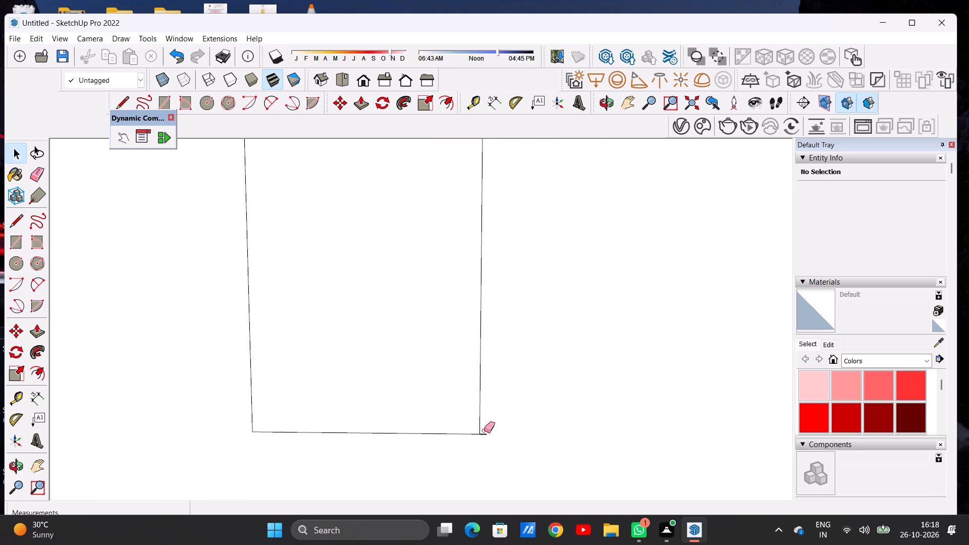
{"action": "left_click_drag", "start_coordinate": [484, 432], "coordinate": [483, 441]}
Erase the dividing edge between the strip nearer the seam and its outlined extension on the block.
{"action": "scroll", "coordinate": [466, 430], "scroll_direction": "down", "scroll_amount": 20}
{"action": "scroll", "coordinate": [466, 430], "scroll_direction": "down", "scroll_amount": 3}
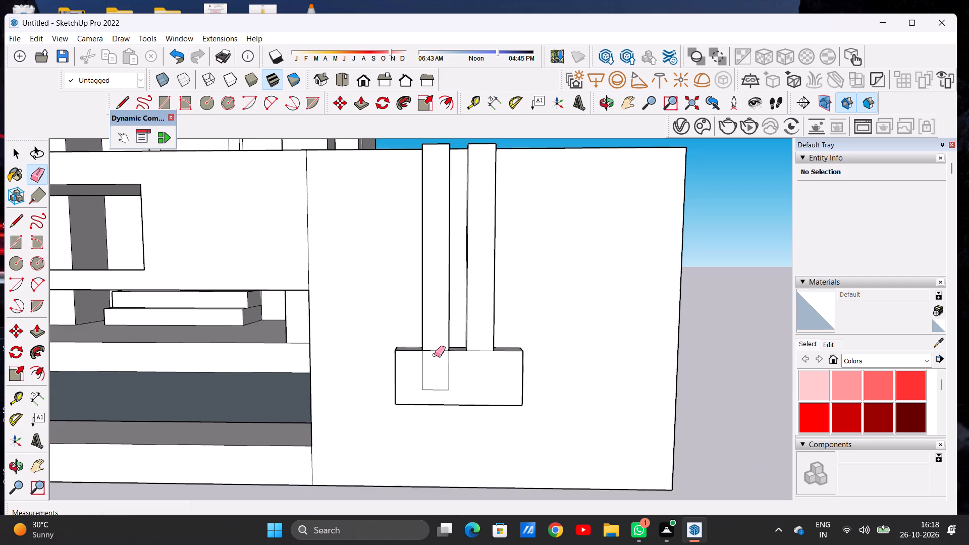
{"action": "scroll", "coordinate": [435, 355], "scroll_direction": "down", "scroll_amount": 1}
{"action": "scroll", "coordinate": [437, 355], "scroll_direction": "up", "scroll_amount": 2}
{"action": "scroll", "coordinate": [437, 355], "scroll_direction": "down", "scroll_amount": 1}
{"action": "scroll", "coordinate": [437, 355], "scroll_direction": "up", "scroll_amount": 6}
{"action": "scroll", "coordinate": [438, 356], "scroll_direction": "down", "scroll_amount": 1}
{"action": "scroll", "coordinate": [438, 356], "scroll_direction": "up", "scroll_amount": 2}
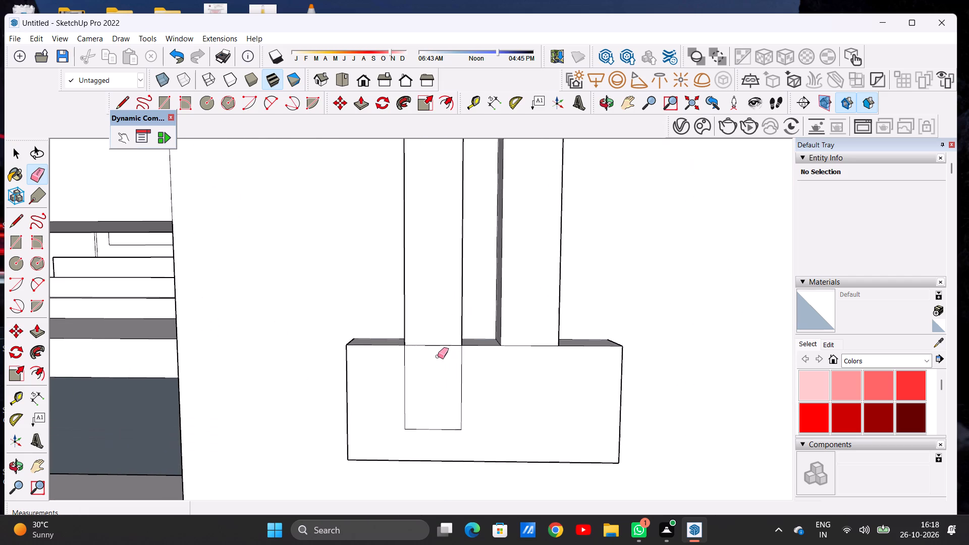
{"action": "key", "text": "e"}
{"action": "left_click_drag", "start_coordinate": [437, 343], "coordinate": [435, 350]}
{"action": "scroll", "coordinate": [435, 362], "scroll_direction": "down", "scroll_amount": 5}
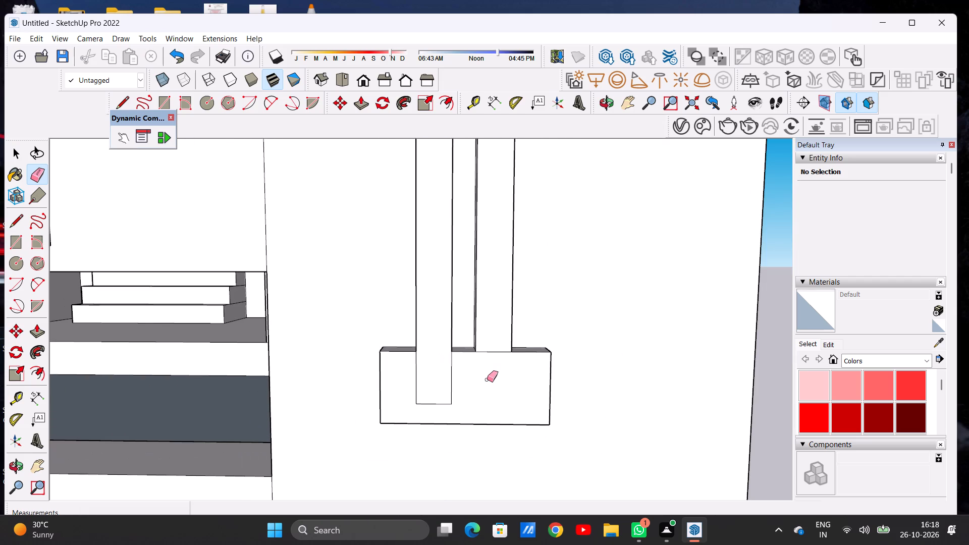
Outline an extension of the strip farther from the seam about 6 9/16" down the block's front face, level with the other extension.
{"action": "scroll", "coordinate": [506, 359], "scroll_direction": "down", "scroll_amount": 5}
{"action": "scroll", "coordinate": [505, 376], "scroll_direction": "up", "scroll_amount": 3}
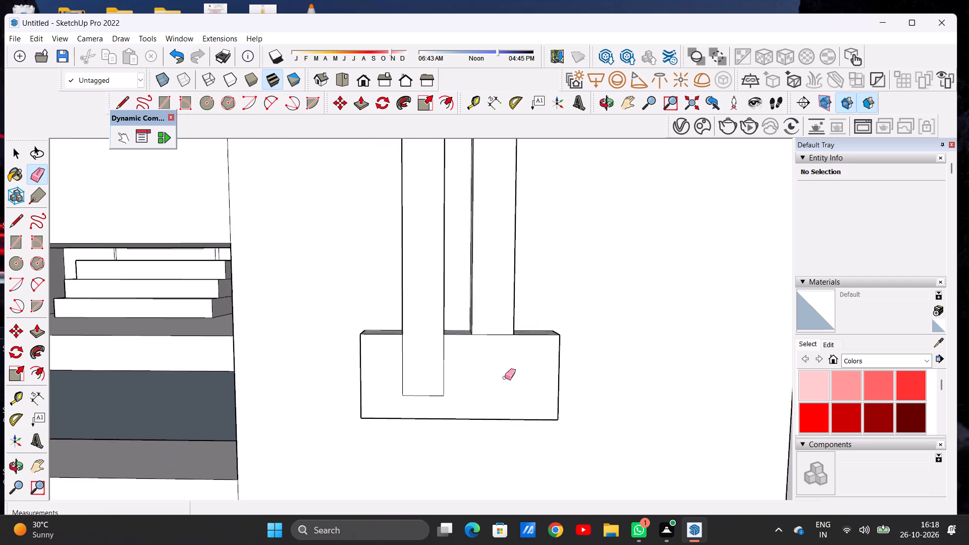
{"action": "scroll", "coordinate": [505, 377], "scroll_direction": "up", "scroll_amount": 6}
{"action": "key", "text": "space"}
{"action": "type", "text": "L"}
{"action": "scroll", "coordinate": [505, 378], "scroll_direction": "up", "scroll_amount": 6}
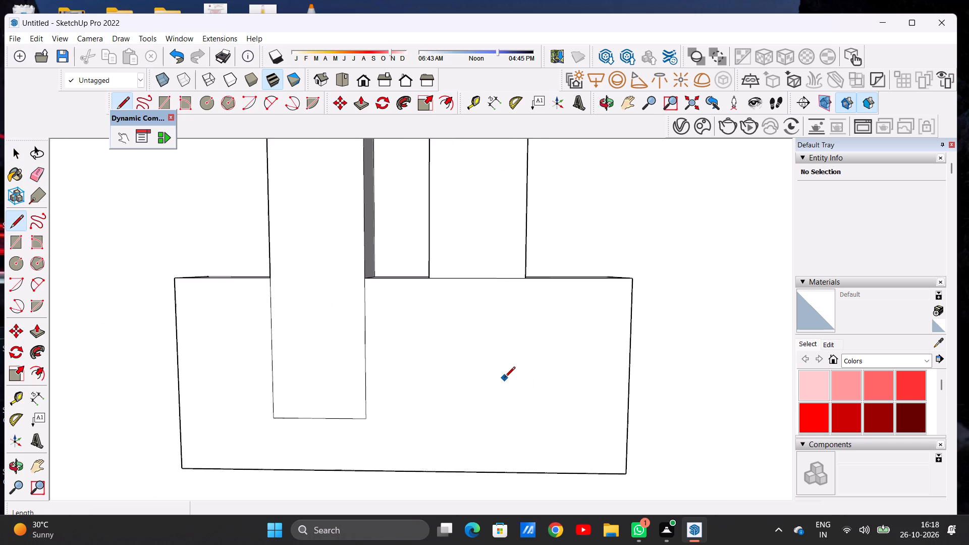
{"action": "left_click", "coordinate": [429, 276]}
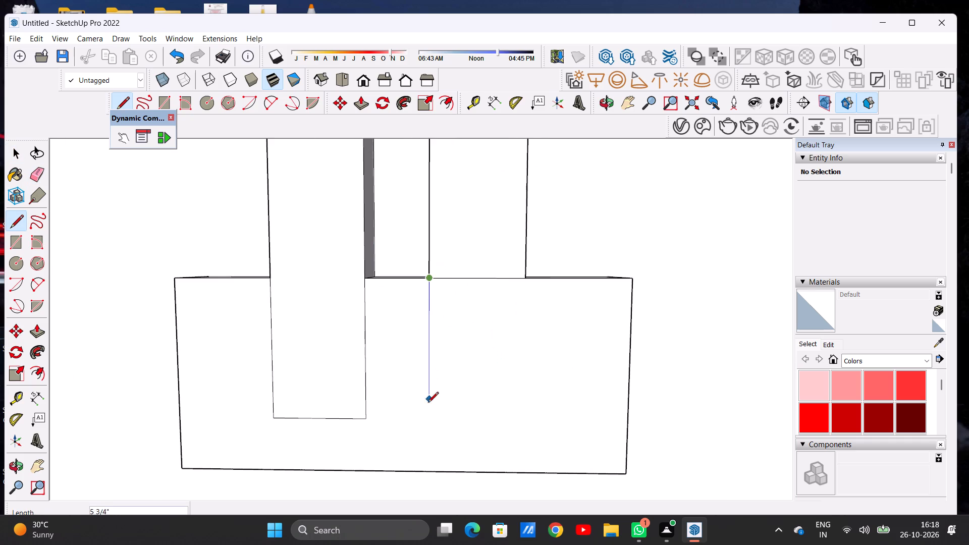
{"action": "left_click", "coordinate": [425, 421]}
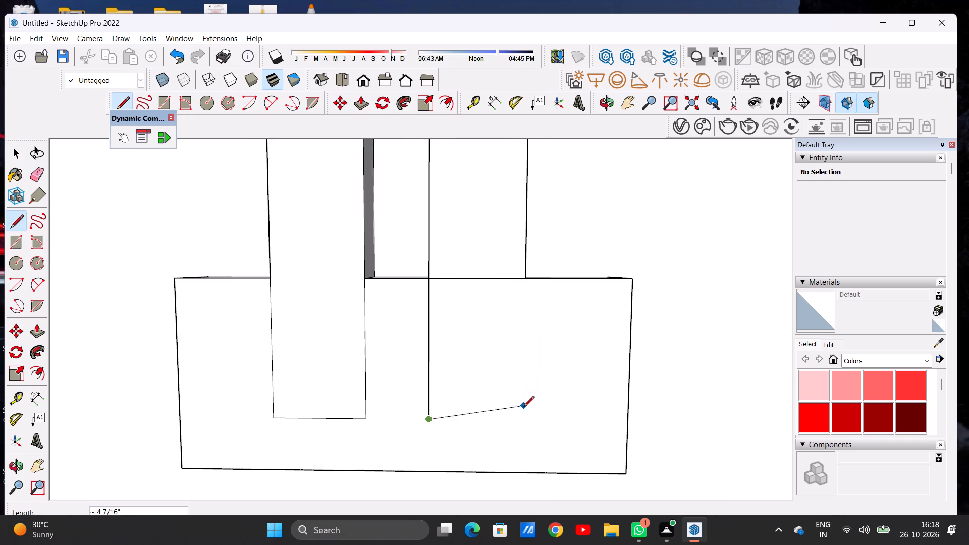
{"action": "key", "text": "space"}
{"action": "type", "text": "P"}
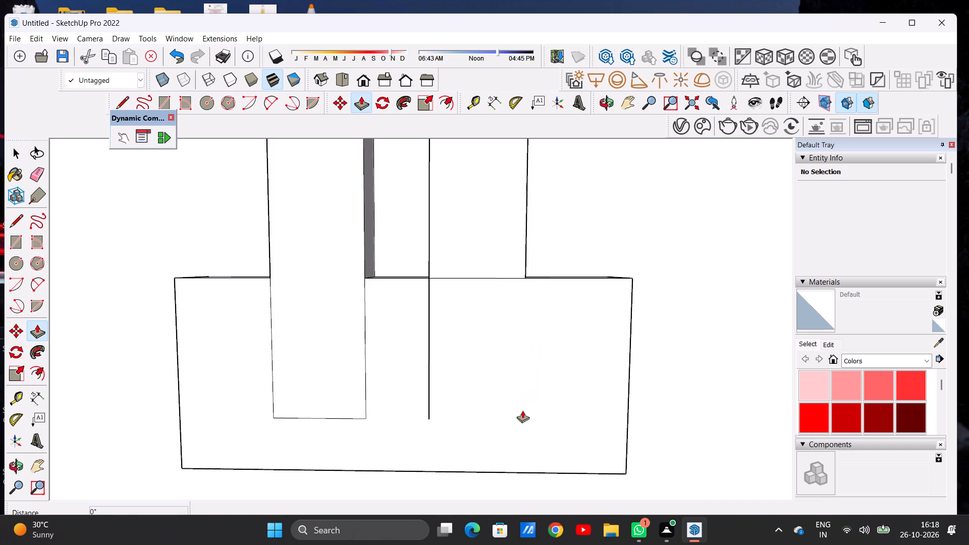
{"action": "key", "text": "space"}
{"action": "type", "text": "L"}
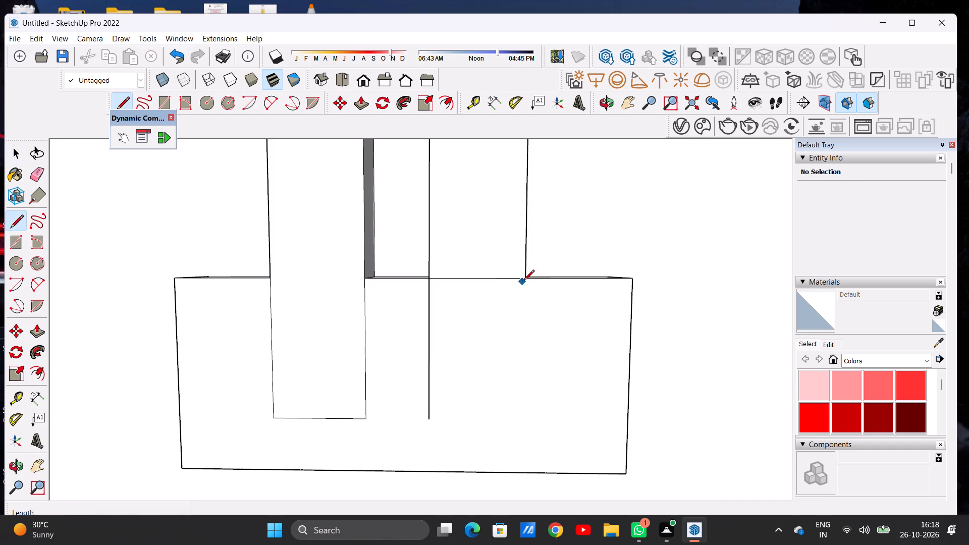
{"action": "left_click", "coordinate": [524, 281]}
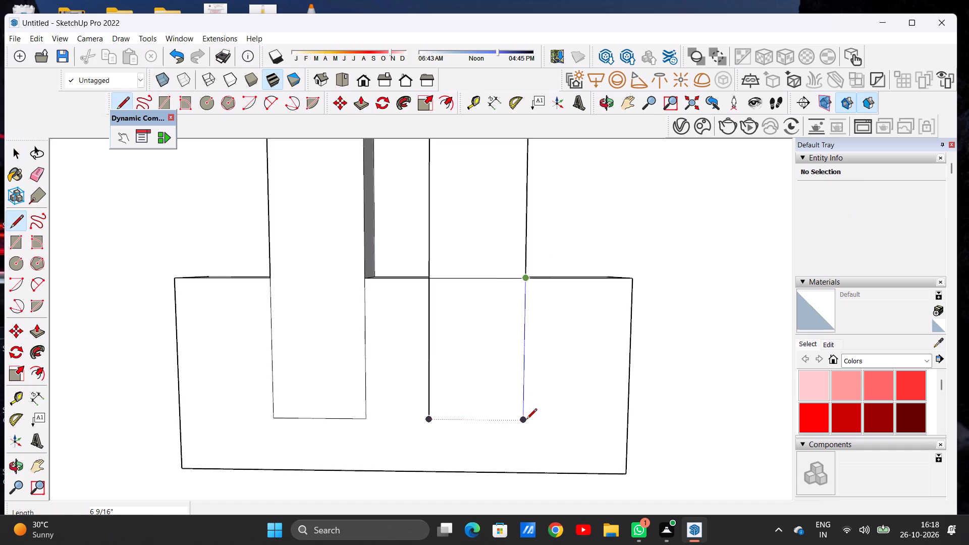
{"action": "left_click", "coordinate": [526, 420]}
{"action": "left_click", "coordinate": [433, 424]}
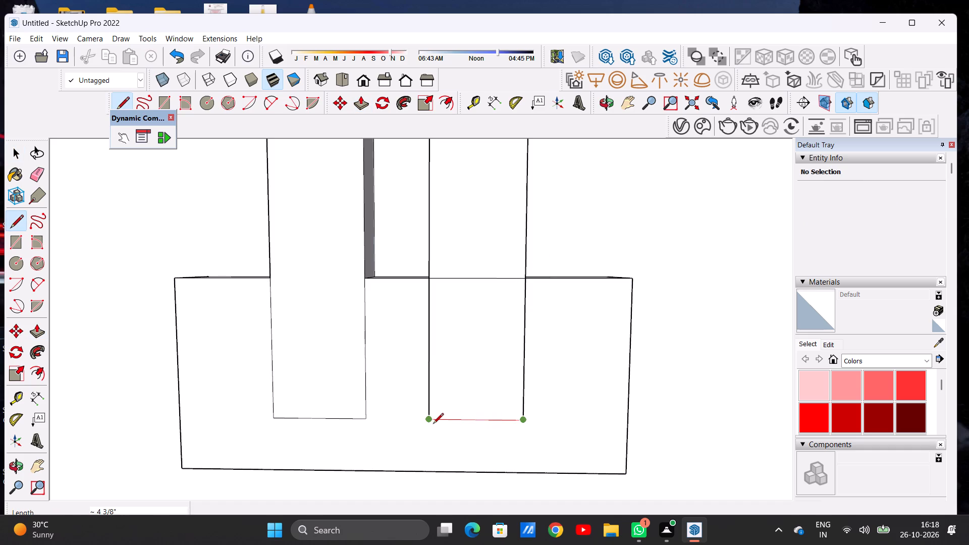
{"action": "key", "text": "space"}
Erase the dividing edge between the strip farther from the seam and its outlined extension on the block.
{"action": "scroll", "coordinate": [460, 381], "scroll_direction": "down", "scroll_amount": 6}
{"action": "scroll", "coordinate": [462, 349], "scroll_direction": "up", "scroll_amount": 7}
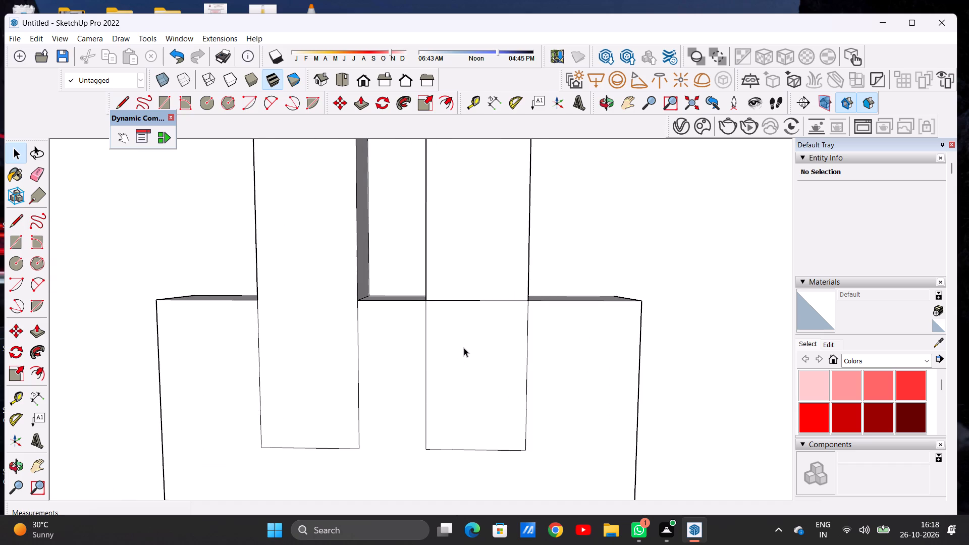
{"action": "key", "text": "e"}
{"action": "left_click_drag", "start_coordinate": [473, 302], "coordinate": [473, 306]}
{"action": "key", "text": "space"}
Draw two horizontal lines across the front face of the porch's corner column, outlining a narrow band about 1' 4" wide at mid-height.
{"action": "scroll", "coordinate": [482, 341], "scroll_direction": "down", "scroll_amount": 14}
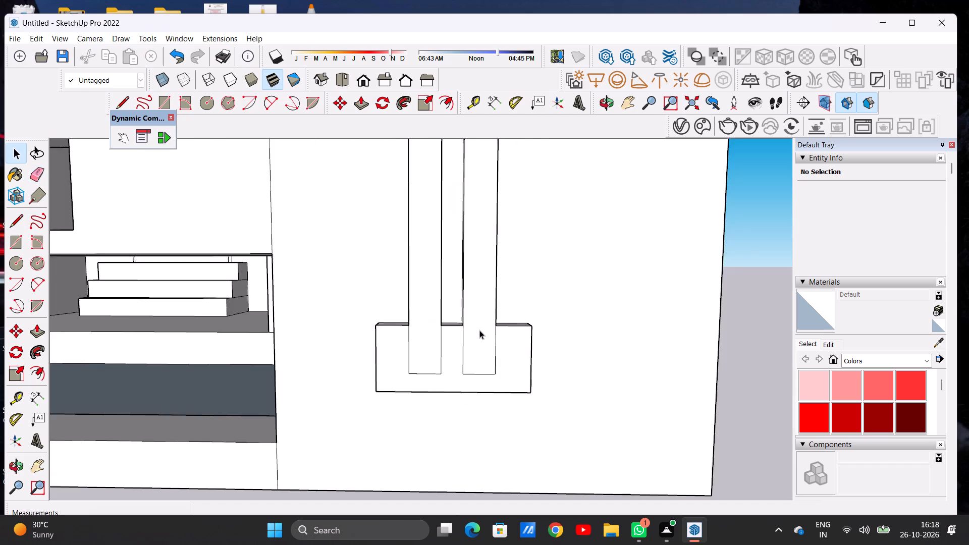
{"action": "scroll", "coordinate": [479, 330], "scroll_direction": "down", "scroll_amount": 4}
{"action": "scroll", "coordinate": [479, 330], "scroll_direction": "up", "scroll_amount": 1}
{"action": "scroll", "coordinate": [479, 330], "scroll_direction": "down", "scroll_amount": 6}
{"action": "middle_click_drag", "start_coordinate": [414, 319], "coordinate": [628, 333]}
{"action": "middle_click_drag", "start_coordinate": [628, 333], "coordinate": [608, 336]}
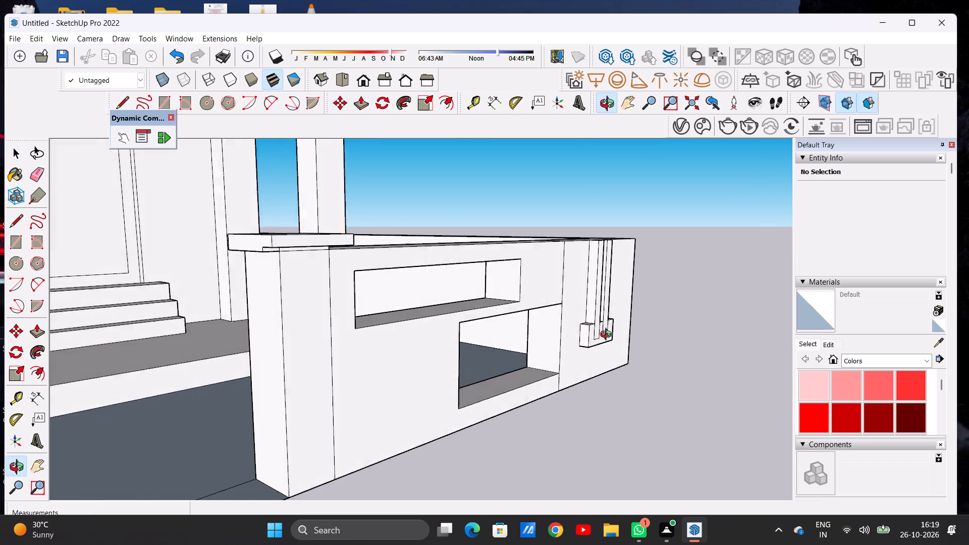
{"action": "middle_click_drag", "start_coordinate": [608, 336], "coordinate": [449, 332]}
{"action": "scroll", "coordinate": [419, 335], "scroll_direction": "down", "scroll_amount": 9}
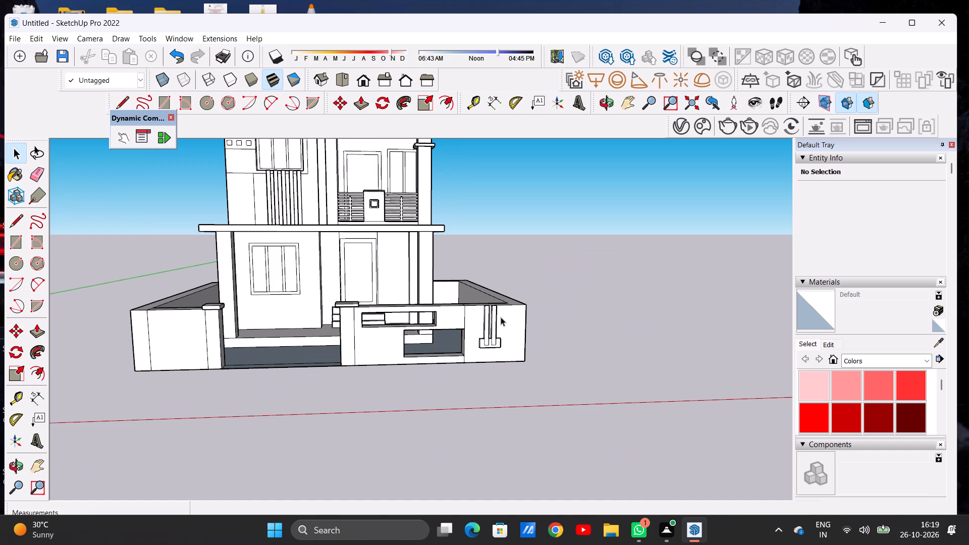
{"action": "scroll", "coordinate": [460, 293], "scroll_direction": "down", "scroll_amount": 6}
{"action": "scroll", "coordinate": [417, 290], "scroll_direction": "up", "scroll_amount": 6}
{"action": "scroll", "coordinate": [483, 273], "scroll_direction": "up", "scroll_amount": 2}
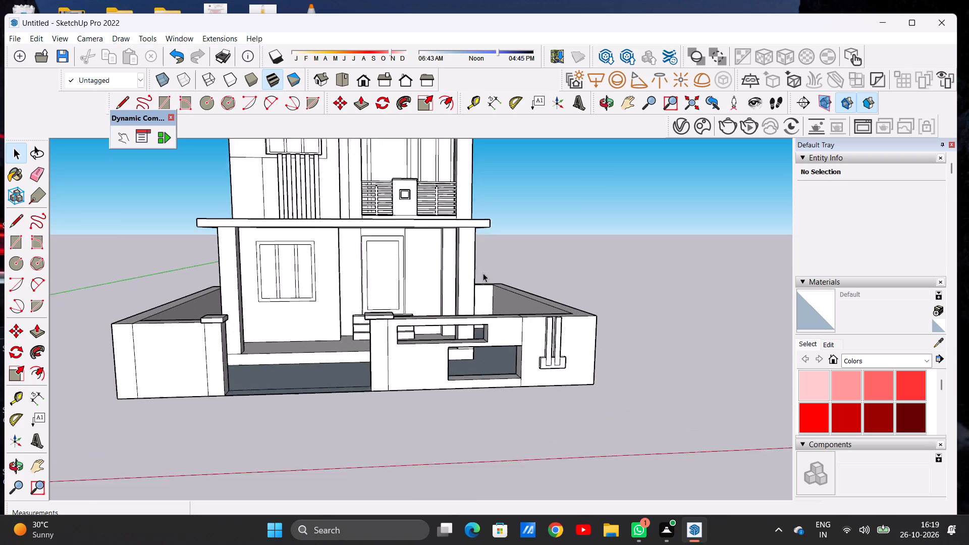
{"action": "scroll", "coordinate": [483, 273], "scroll_direction": "up", "scroll_amount": 2}
{"action": "middle_click_drag", "start_coordinate": [466, 276], "coordinate": [427, 283]}
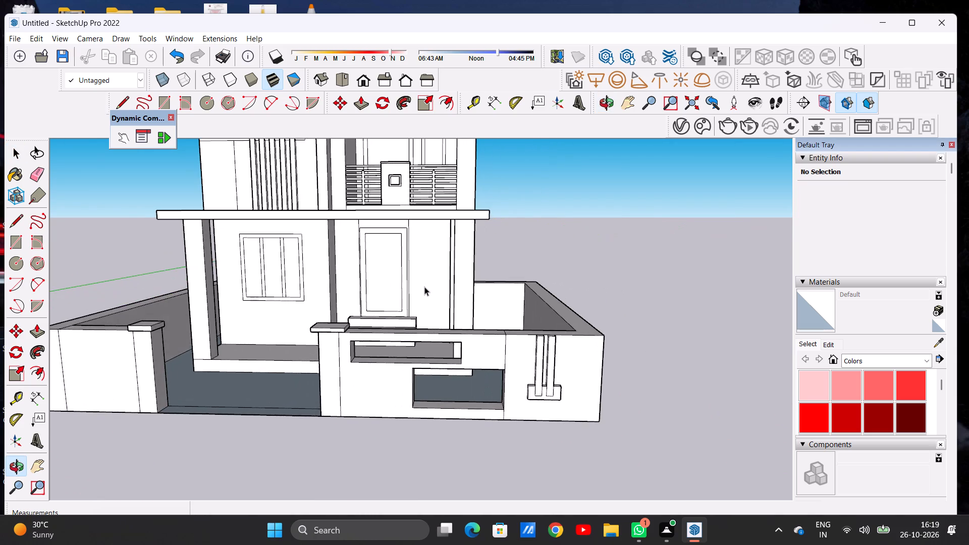
{"action": "scroll", "coordinate": [428, 294], "scroll_direction": "down", "scroll_amount": 5}
{"action": "scroll", "coordinate": [446, 269], "scroll_direction": "up", "scroll_amount": 5}
{"action": "middle_click_drag", "start_coordinate": [454, 282], "coordinate": [451, 267]}
{"action": "middle_click", "coordinate": [451, 267]}
{"action": "scroll", "coordinate": [452, 272], "scroll_direction": "up", "scroll_amount": 7}
{"action": "key", "text": "l"}
{"action": "scroll", "coordinate": [443, 286], "scroll_direction": "up", "scroll_amount": 4}
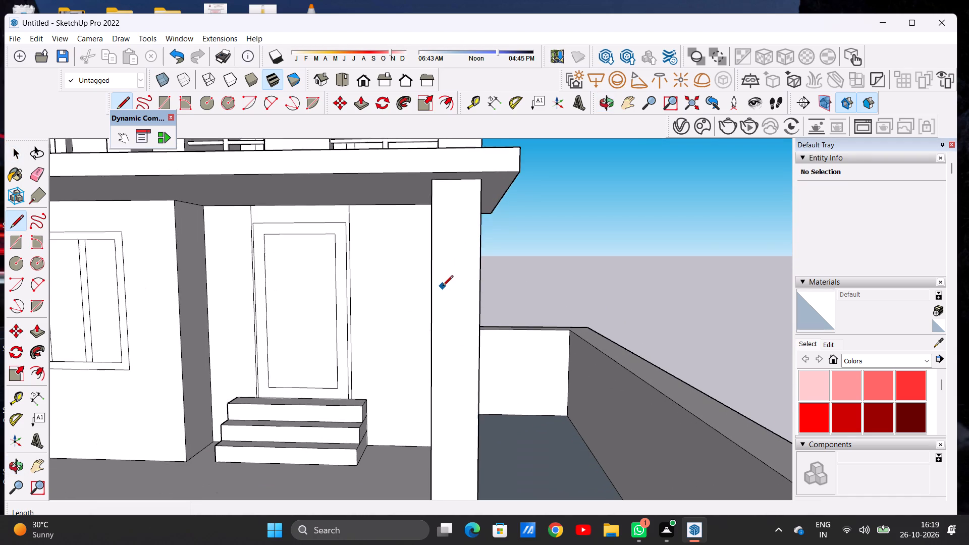
{"action": "left_click", "coordinate": [431, 285]}
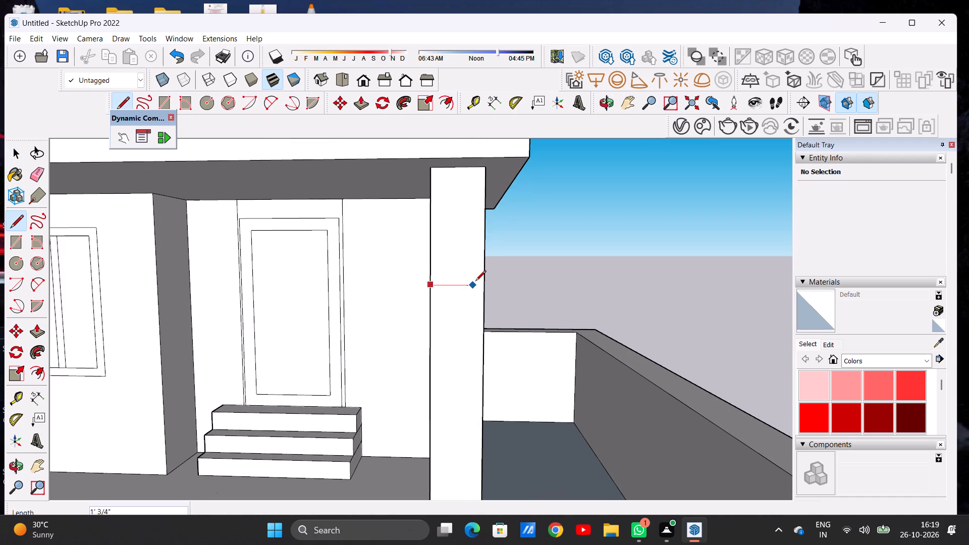
{"action": "left_click", "coordinate": [483, 282]}
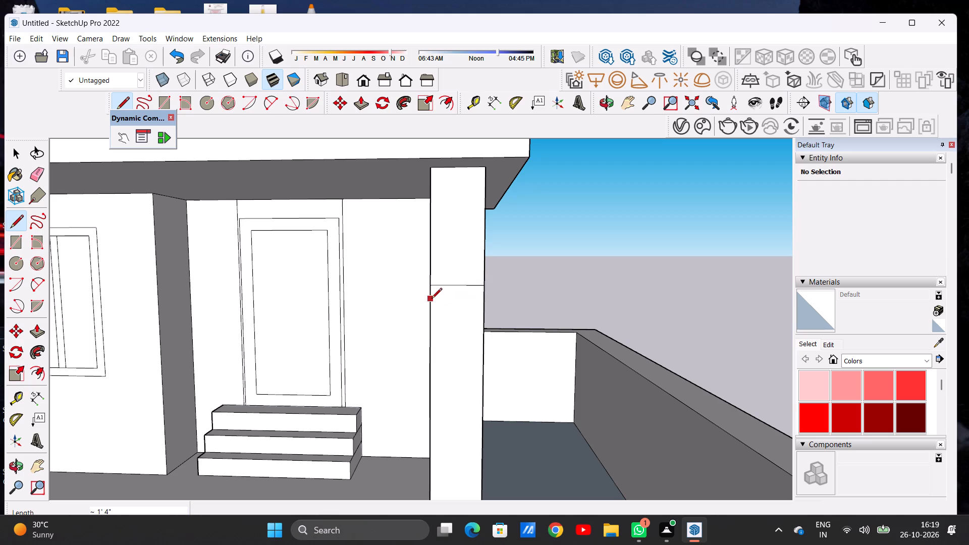
{"action": "left_click", "coordinate": [433, 298]}
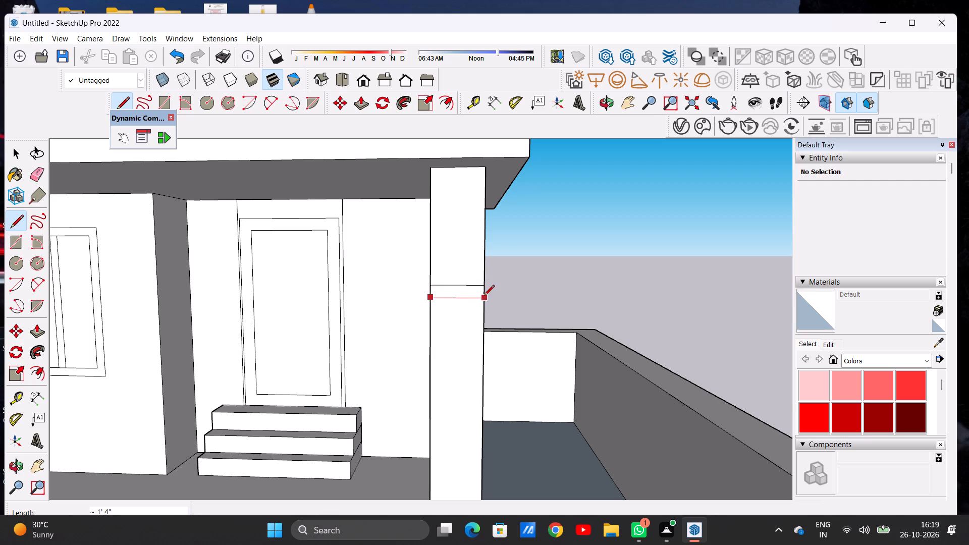
{"action": "left_click", "coordinate": [484, 296]}
{"action": "key", "text": "space"}
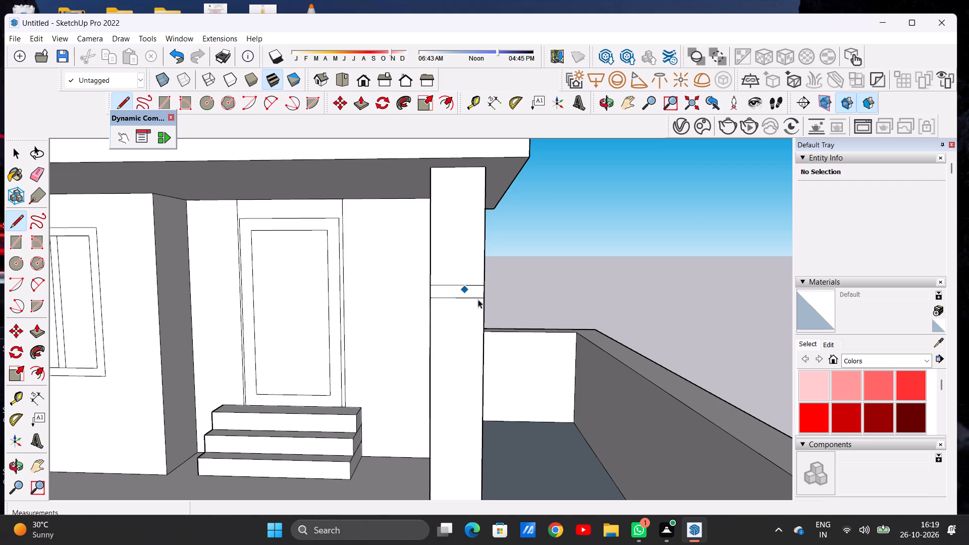
Push/Pull the narrow band on the column's front face about 4 15/16" outward.
{"action": "middle_click_drag", "start_coordinate": [443, 317], "coordinate": [408, 349]}
{"action": "scroll", "coordinate": [436, 329], "scroll_direction": "up", "scroll_amount": 5}
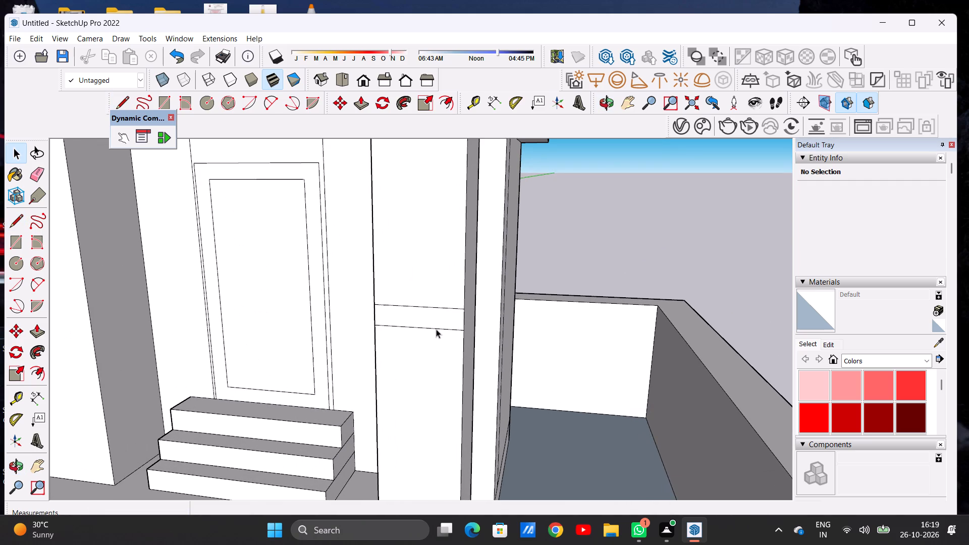
{"action": "key", "text": "p"}
{"action": "scroll", "coordinate": [450, 317], "scroll_direction": "up", "scroll_amount": 2}
{"action": "scroll", "coordinate": [450, 317], "scroll_direction": "down", "scroll_amount": 1}
{"action": "scroll", "coordinate": [450, 317], "scroll_direction": "up", "scroll_amount": 1}
{"action": "scroll", "coordinate": [450, 317], "scroll_direction": "down", "scroll_amount": 1}
{"action": "left_click", "coordinate": [450, 317]}
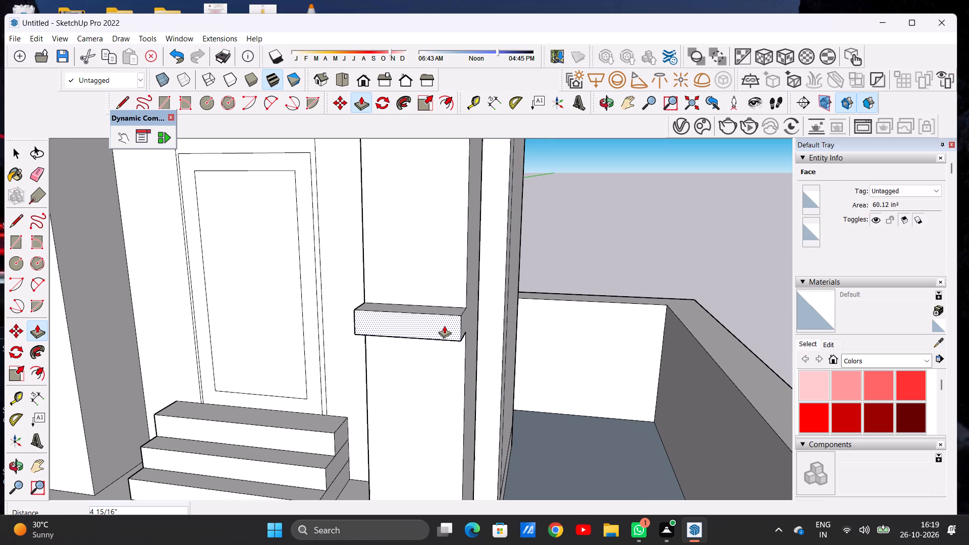
{"action": "left_click", "coordinate": [444, 325]}
{"action": "scroll", "coordinate": [469, 323], "scroll_direction": "up", "scroll_amount": 6}
{"action": "key", "text": "space"}
{"action": "scroll", "coordinate": [462, 293], "scroll_direction": "down", "scroll_amount": 6}
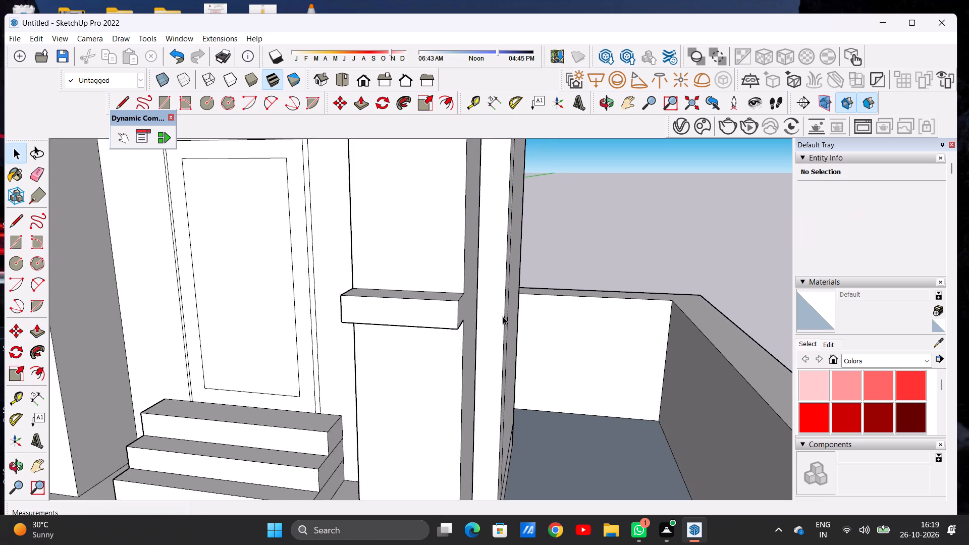
Extend the projecting band's upper and lower edges about 1' 2 13/16" across the column's outer side face, facing the side compound wall.
{"action": "middle_click_drag", "start_coordinate": [503, 316], "coordinate": [427, 335]}
{"action": "middle_click", "coordinate": [427, 335]}
{"action": "scroll", "coordinate": [455, 305], "scroll_direction": "down", "scroll_amount": 4}
{"action": "scroll", "coordinate": [352, 335], "scroll_direction": "up", "scroll_amount": 5}
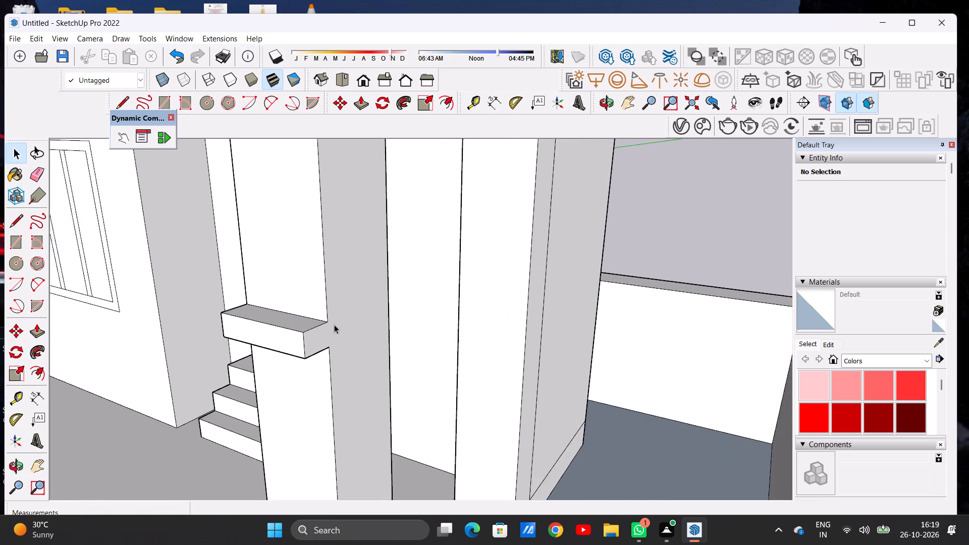
{"action": "scroll", "coordinate": [334, 324], "scroll_direction": "up", "scroll_amount": 4}
{"action": "type", "text": "L,"}
{"action": "scroll", "coordinate": [326, 321], "scroll_direction": "up", "scroll_amount": 6}
{"action": "left_click", "coordinate": [327, 321]}
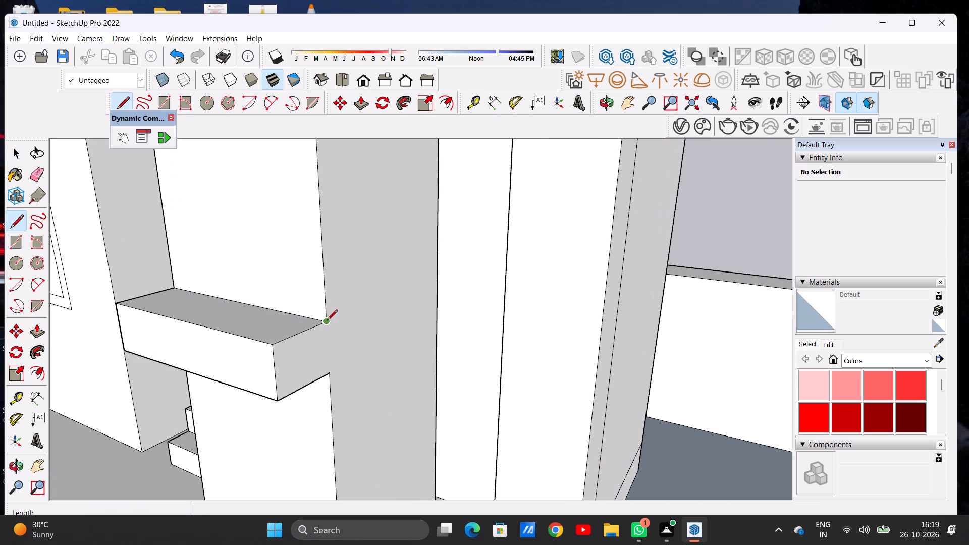
{"action": "left_click", "coordinate": [437, 277]}
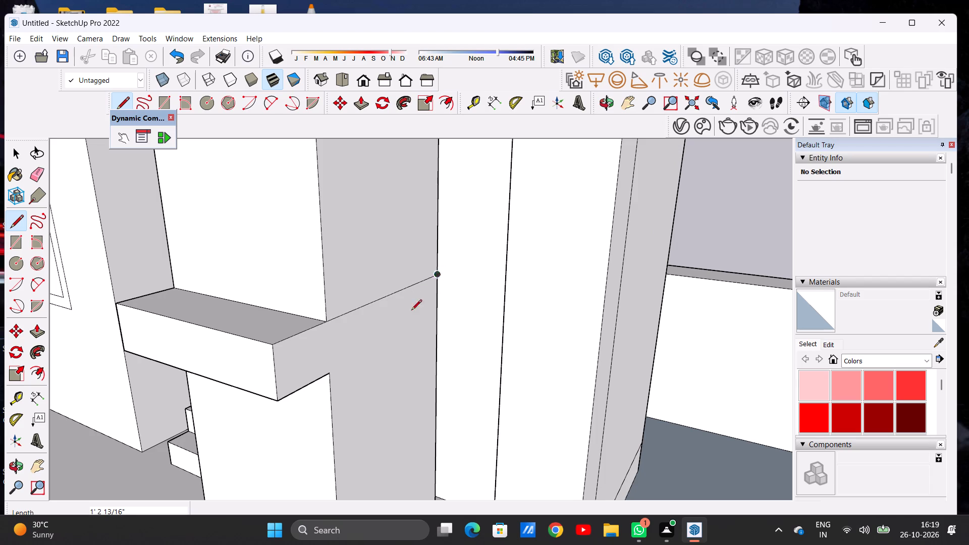
{"action": "left_click", "coordinate": [327, 371]}
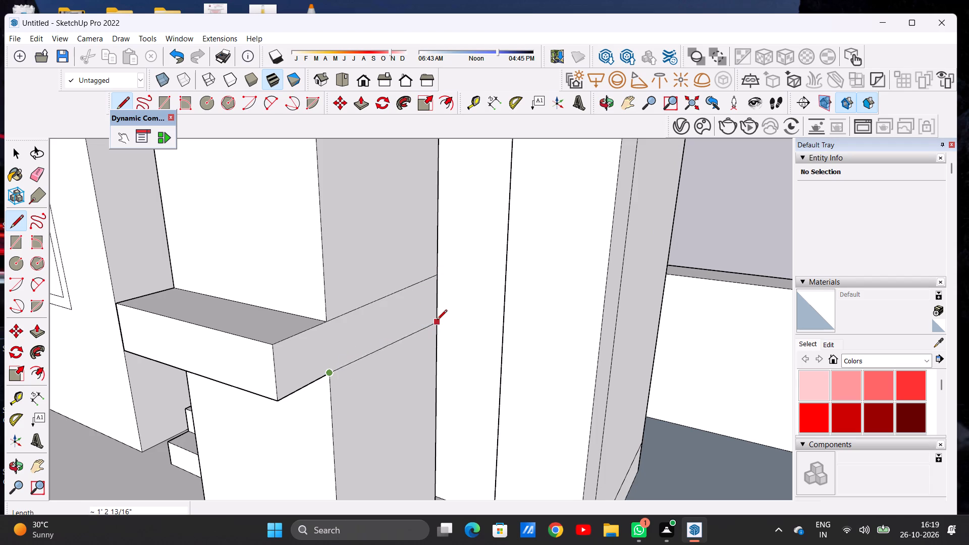
{"action": "left_click", "coordinate": [438, 311]}
Push/Pull the band on the column's outer side about 3 1/4" outward, including the end of the front projection.
{"action": "key", "text": "p"}
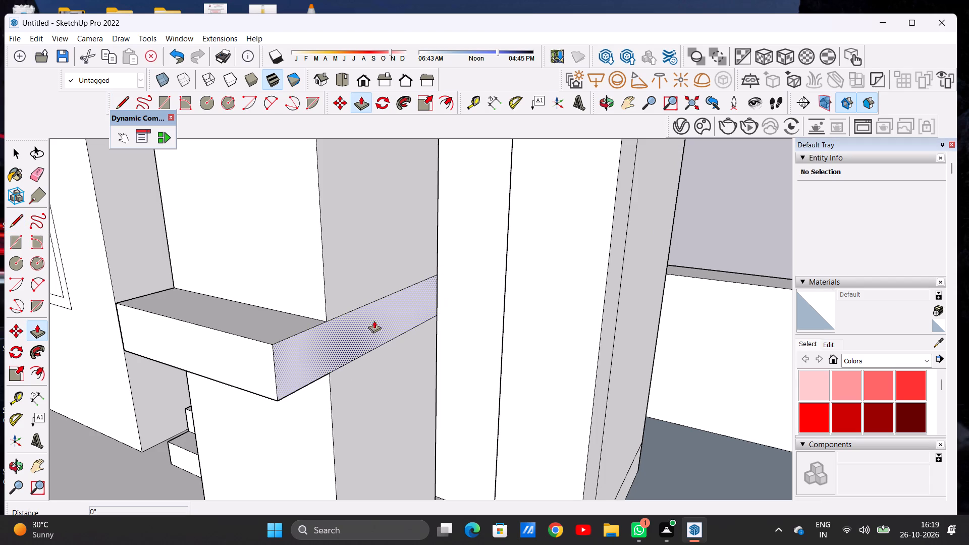
{"action": "left_click", "coordinate": [308, 348]}
{"action": "left_click", "coordinate": [350, 345]}
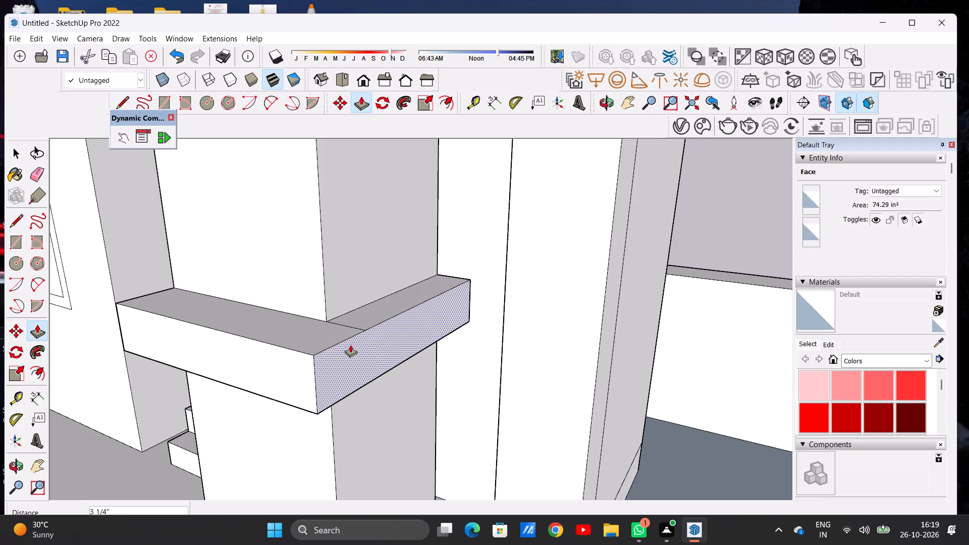
{"action": "key", "text": "space"}
Extend the band's upper and lower edges about 1' 2 13/16" across the column's inner side face, facing the entrance steps.
{"action": "type", "text": "L"}
{"action": "scroll", "coordinate": [373, 325], "scroll_direction": "down", "scroll_amount": 12}
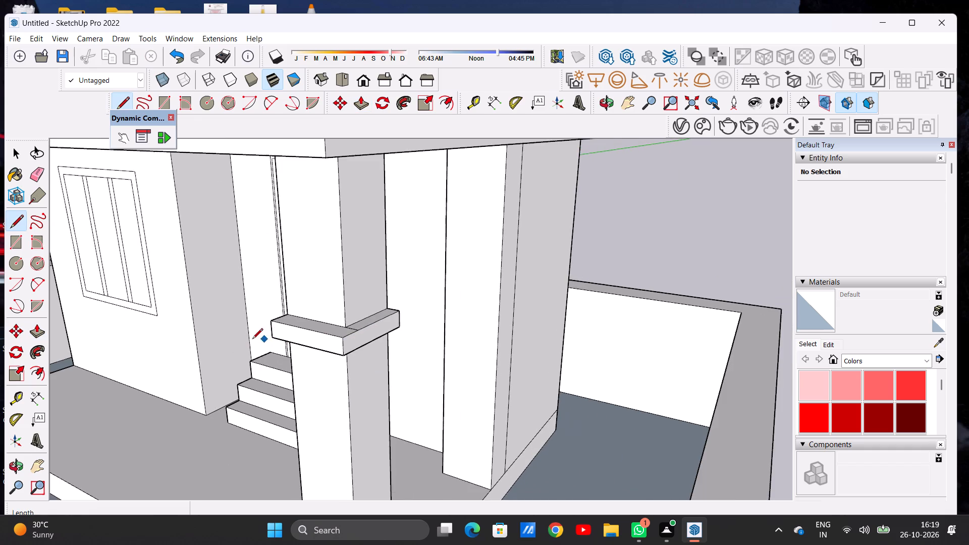
{"action": "middle_click_drag", "start_coordinate": [250, 340], "coordinate": [405, 326]}
{"action": "scroll", "coordinate": [364, 335], "scroll_direction": "down", "scroll_amount": 6}
{"action": "scroll", "coordinate": [438, 323], "scroll_direction": "up", "scroll_amount": 5}
{"action": "middle_click_drag", "start_coordinate": [427, 339], "coordinate": [473, 333]}
{"action": "scroll", "coordinate": [357, 337], "scroll_direction": "down", "scroll_amount": 7}
{"action": "middle_click_drag", "start_coordinate": [362, 348], "coordinate": [483, 338]}
{"action": "scroll", "coordinate": [439, 315], "scroll_direction": "up", "scroll_amount": 1}
{"action": "scroll", "coordinate": [439, 315], "scroll_direction": "down", "scroll_amount": 1}
{"action": "scroll", "coordinate": [439, 315], "scroll_direction": "up", "scroll_amount": 1}
{"action": "scroll", "coordinate": [439, 315], "scroll_direction": "down", "scroll_amount": 1}
{"action": "scroll", "coordinate": [439, 315], "scroll_direction": "up", "scroll_amount": 2}
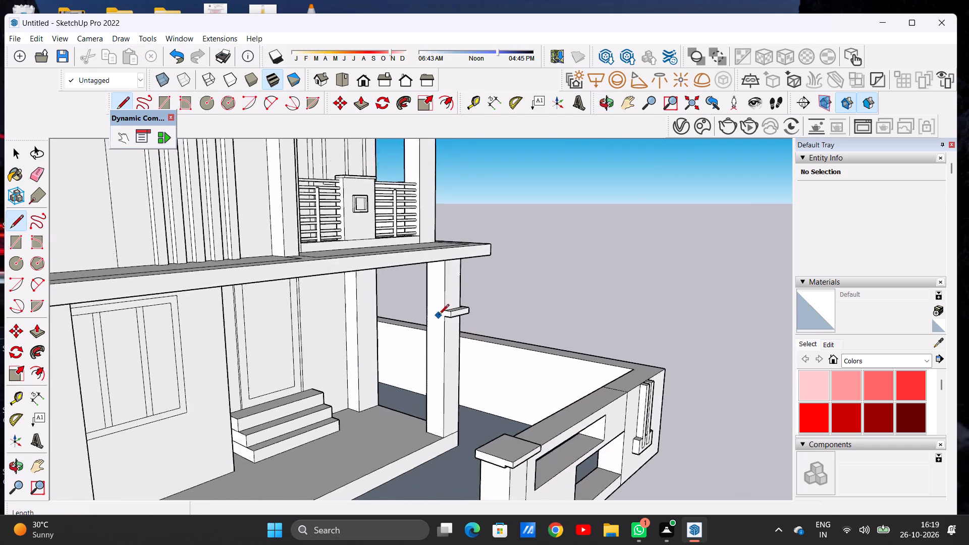
{"action": "scroll", "coordinate": [439, 315], "scroll_direction": "up", "scroll_amount": 20}
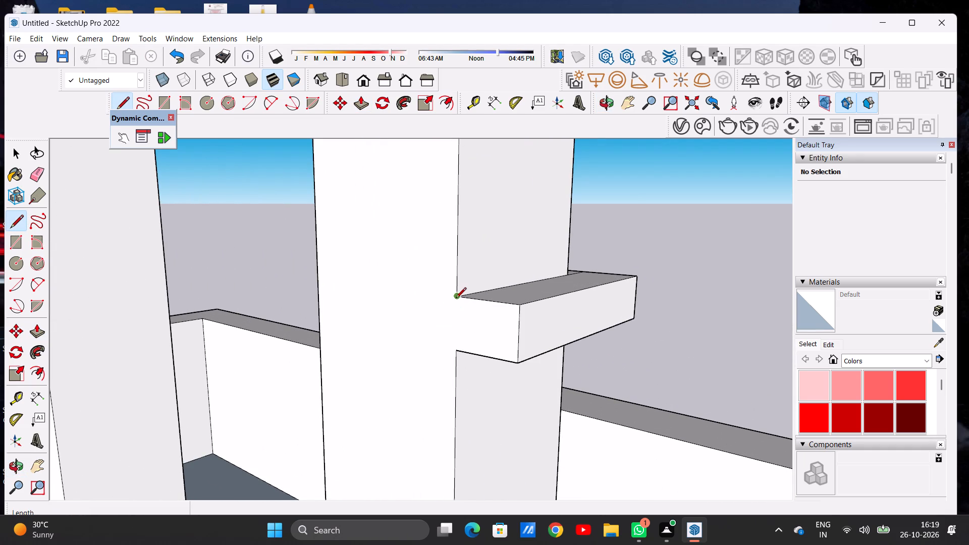
{"action": "left_click", "coordinate": [456, 299]}
{"action": "left_click", "coordinate": [315, 277]}
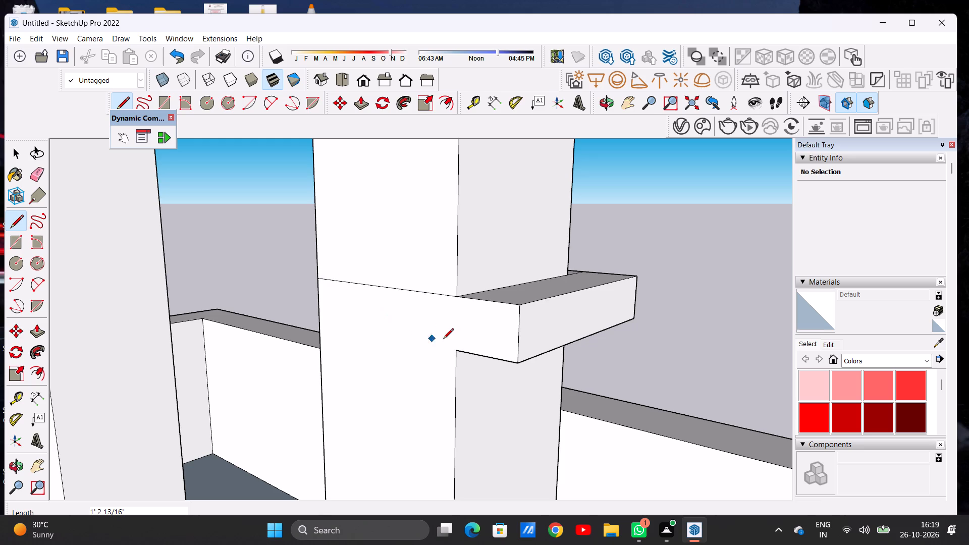
{"action": "left_click", "coordinate": [459, 351]}
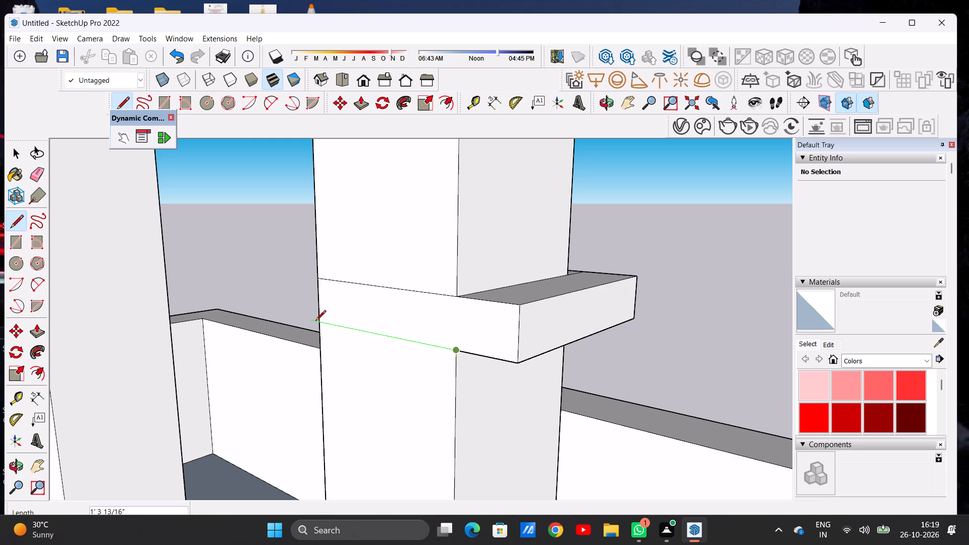
{"action": "left_click", "coordinate": [324, 319]}
{"action": "key", "text": "space"}
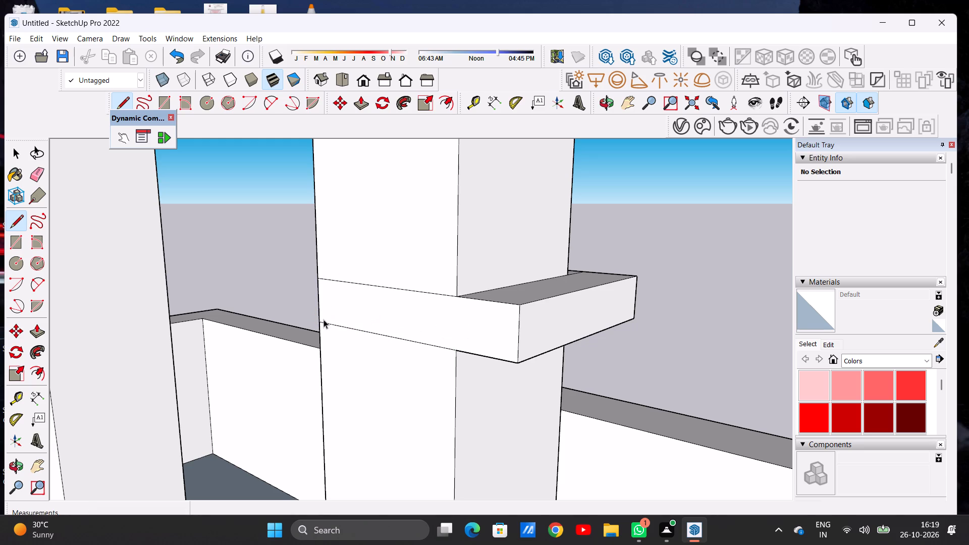
Push/Pull the band on the column's inner side, including the end of the front projection, about 3 7/8" outward.
{"action": "type", "text": "P"}
{"action": "left_click", "coordinate": [487, 312]}
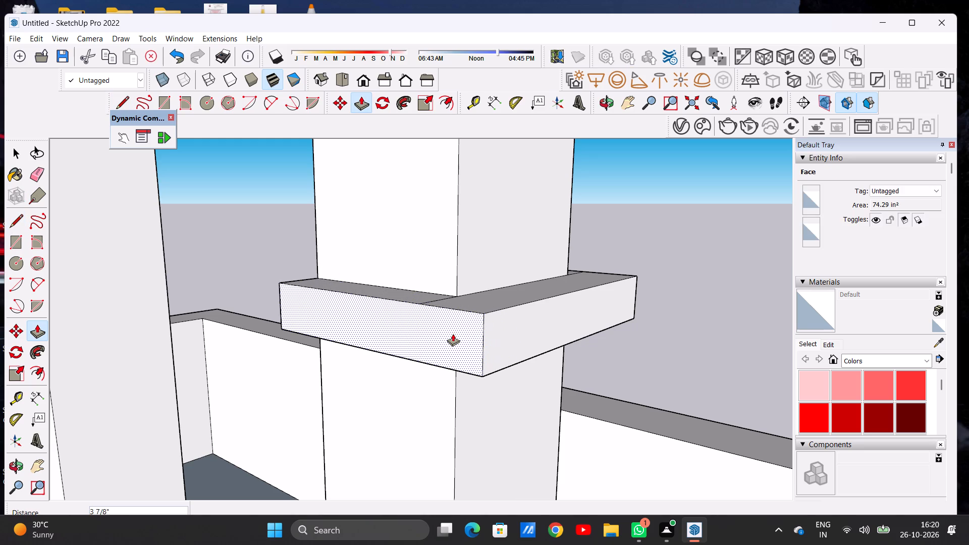
{"action": "left_click", "coordinate": [453, 334]}
{"action": "key", "text": "space"}
{"action": "key", "text": "b"}
Draw the band's upper and lower edges about 1' 4" across the column's rear face, facing the house, joining the two side projections.
{"action": "scroll", "coordinate": [461, 282], "scroll_direction": "down", "scroll_amount": 8}
{"action": "middle_click_drag", "start_coordinate": [505, 304], "coordinate": [299, 325]}
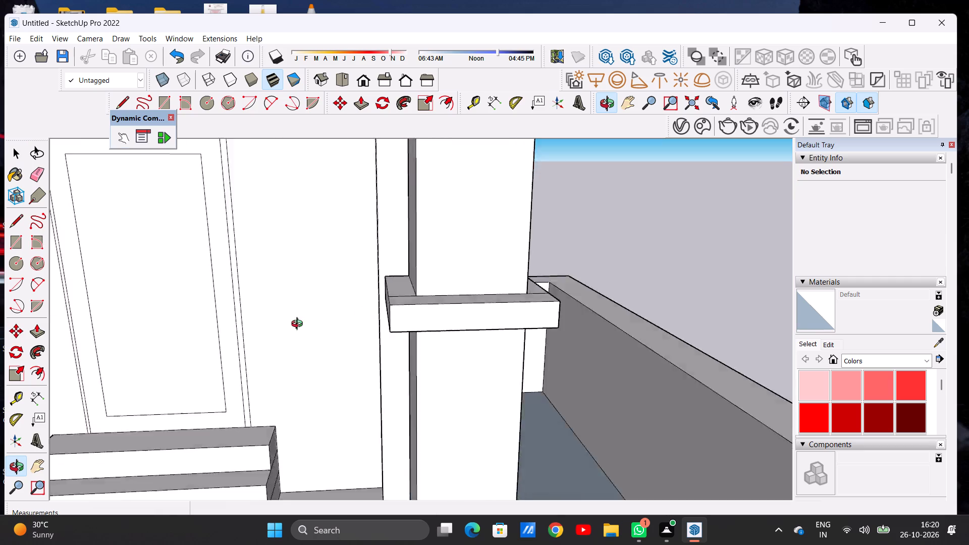
{"action": "middle_click_drag", "start_coordinate": [299, 325], "coordinate": [208, 328]}
{"action": "scroll", "coordinate": [305, 296], "scroll_direction": "down", "scroll_amount": 4}
{"action": "middle_click_drag", "start_coordinate": [419, 304], "coordinate": [137, 327]}
{"action": "scroll", "coordinate": [249, 276], "scroll_direction": "up", "scroll_amount": 6}
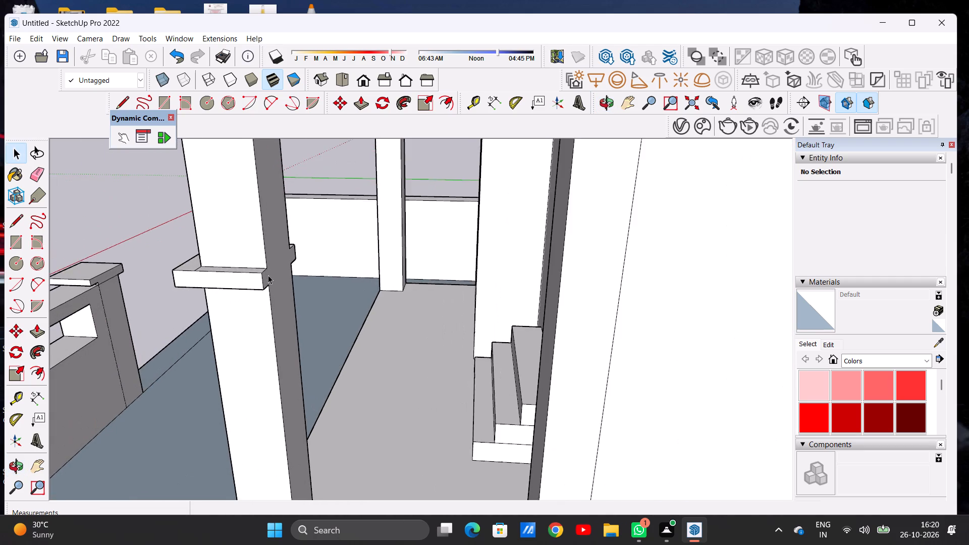
{"action": "middle_click_drag", "start_coordinate": [314, 277], "coordinate": [254, 293]}
{"action": "scroll", "coordinate": [165, 291], "scroll_direction": "up", "scroll_amount": 8}
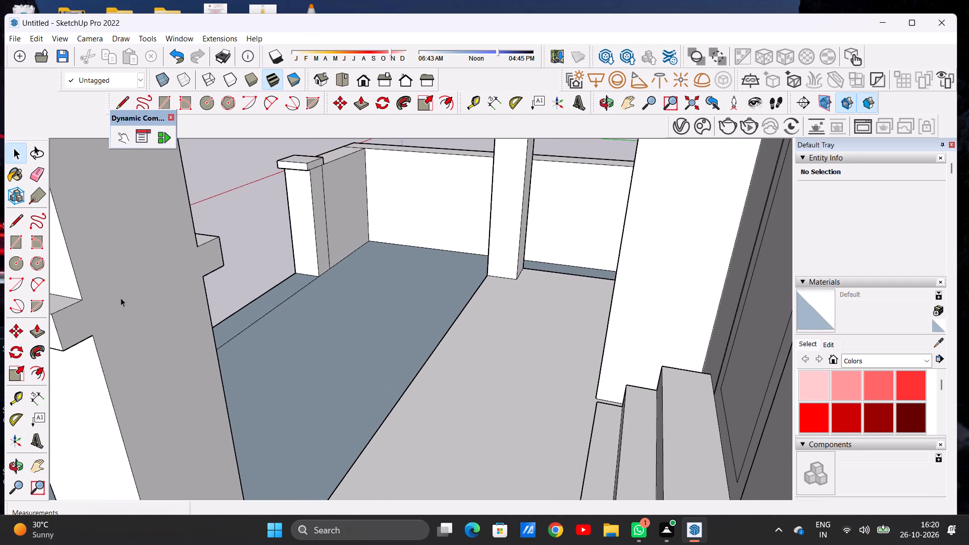
{"action": "key", "text": "l"}
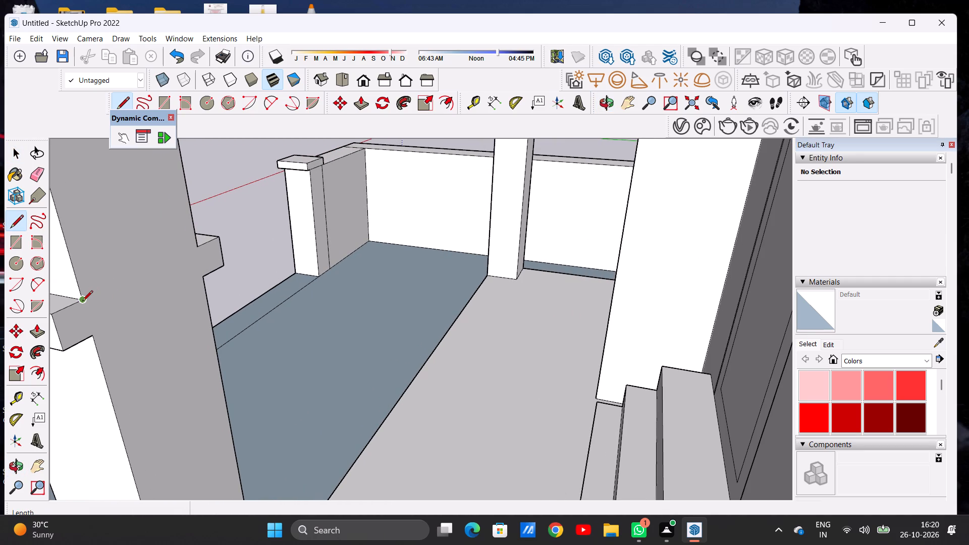
{"action": "left_click", "coordinate": [82, 302]}
{"action": "left_click", "coordinate": [197, 249]}
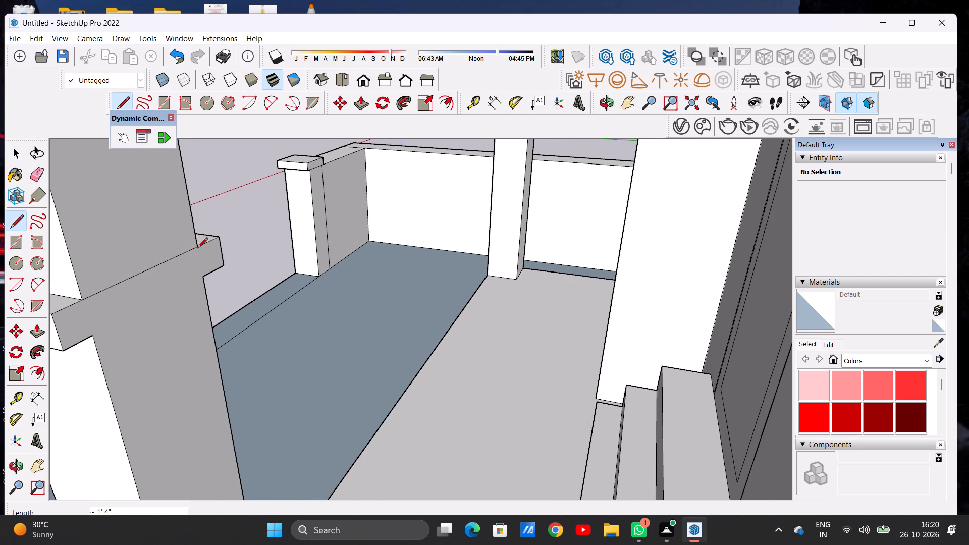
{"action": "left_click", "coordinate": [90, 335]}
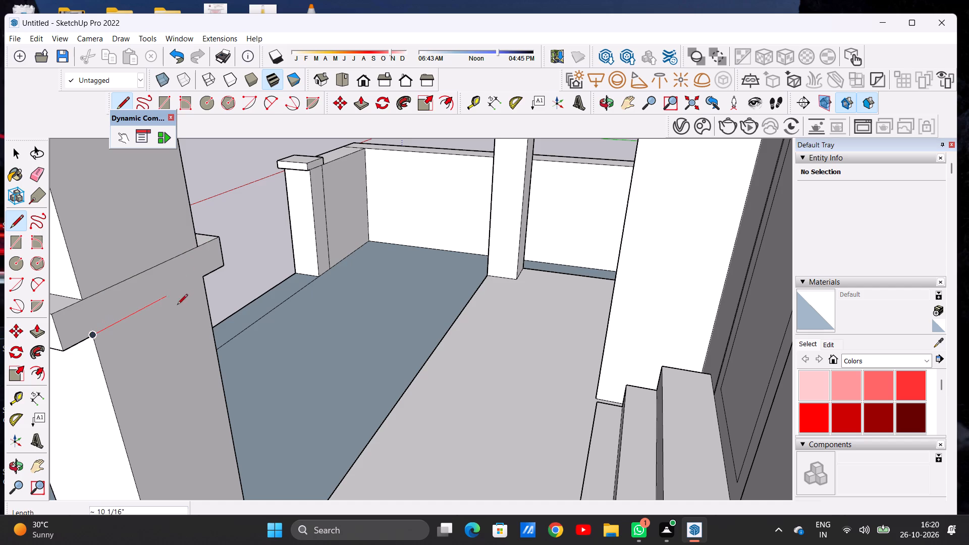
{"action": "left_click", "coordinate": [205, 277]}
Push/Pull the band on the column's rear face about 3 5/8" outward.
{"action": "key", "text": "p"}
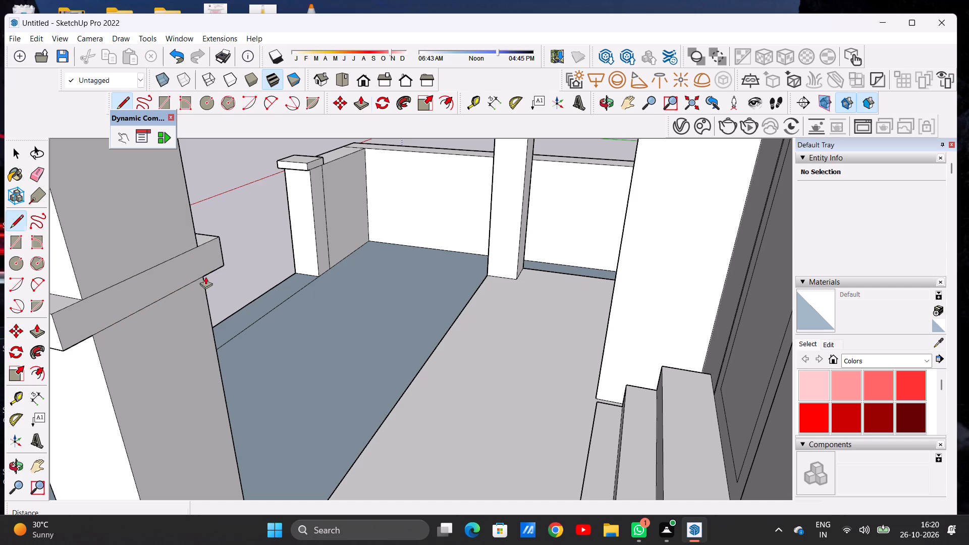
{"action": "left_click", "coordinate": [124, 298]}
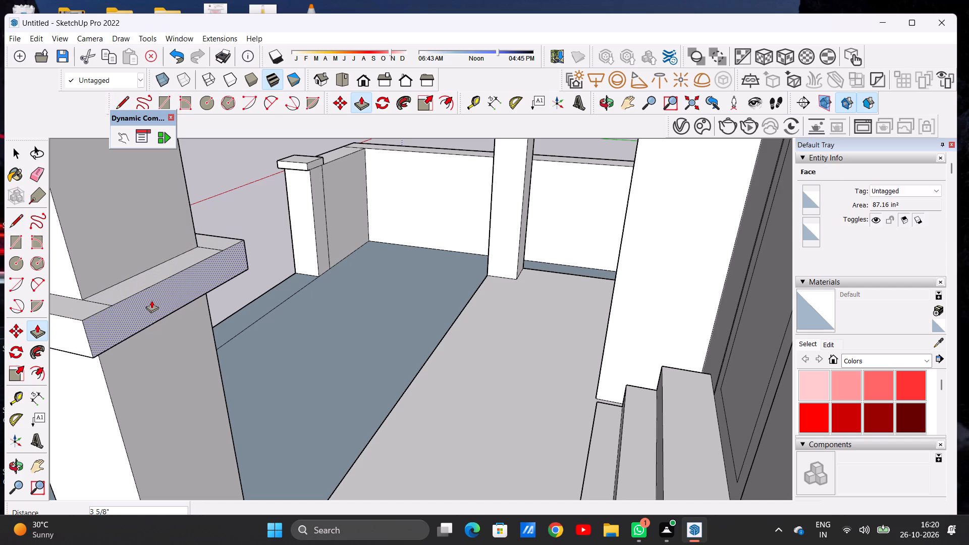
{"action": "left_click", "coordinate": [151, 300]}
{"action": "key", "text": "space"}
Draw two horizontal lines about 1' 4" long across the front face of the window-side ground-floor porch column, outlining a narrow band.
{"action": "scroll", "coordinate": [228, 291], "scroll_direction": "down", "scroll_amount": 12}
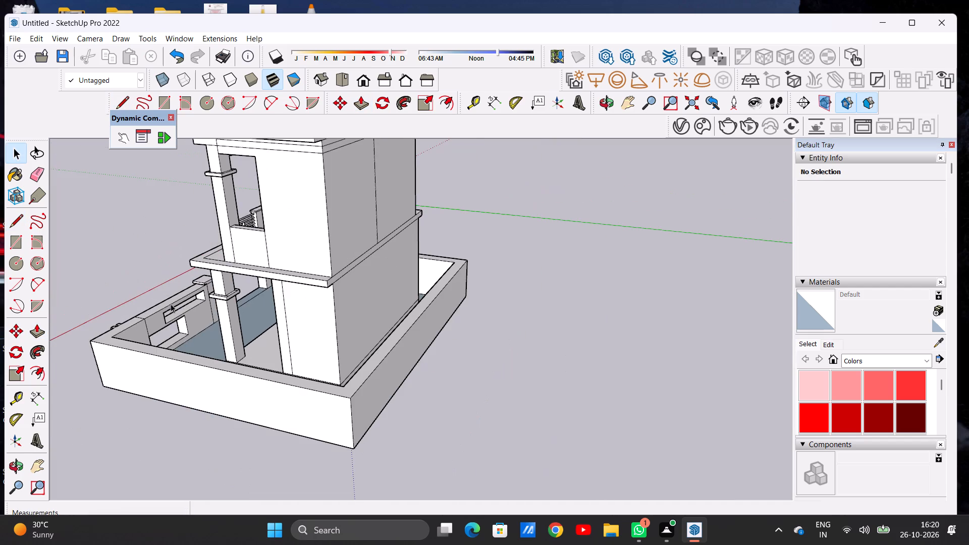
{"action": "middle_click_drag", "start_coordinate": [173, 304], "coordinate": [435, 261]}
{"action": "scroll", "coordinate": [430, 264], "scroll_direction": "down", "scroll_amount": 5}
{"action": "middle_click_drag", "start_coordinate": [344, 286], "coordinate": [477, 276]}
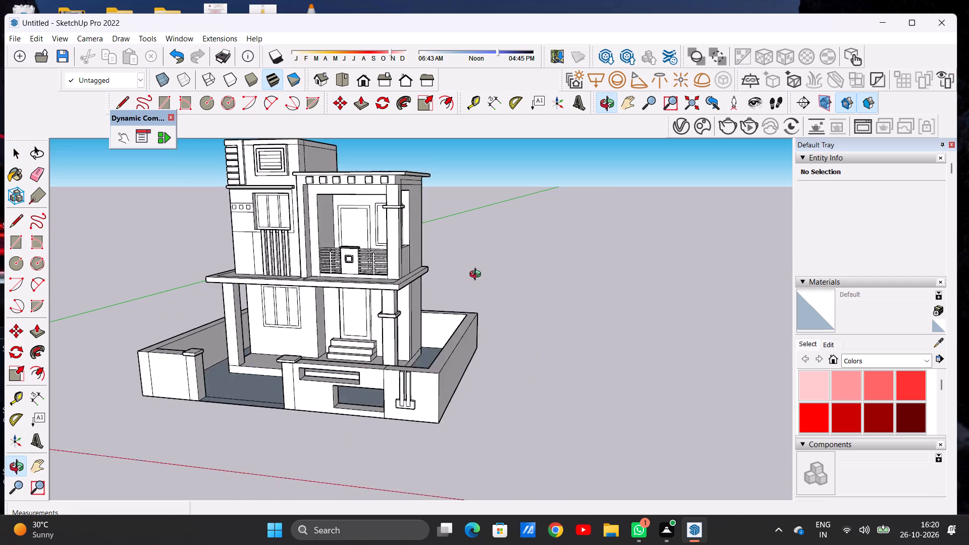
{"action": "middle_click_drag", "start_coordinate": [477, 276], "coordinate": [507, 268]}
{"action": "scroll", "coordinate": [215, 327], "scroll_direction": "up", "scroll_amount": 7}
{"action": "middle_click_drag", "start_coordinate": [237, 320], "coordinate": [281, 309]}
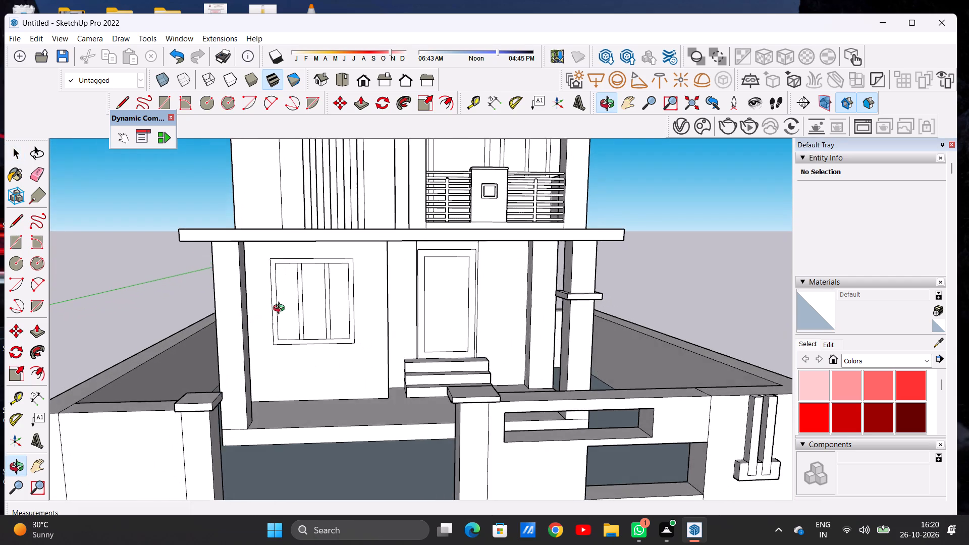
{"action": "middle_click_drag", "start_coordinate": [281, 309], "coordinate": [304, 307]}
{"action": "scroll", "coordinate": [238, 316], "scroll_direction": "up", "scroll_amount": 3}
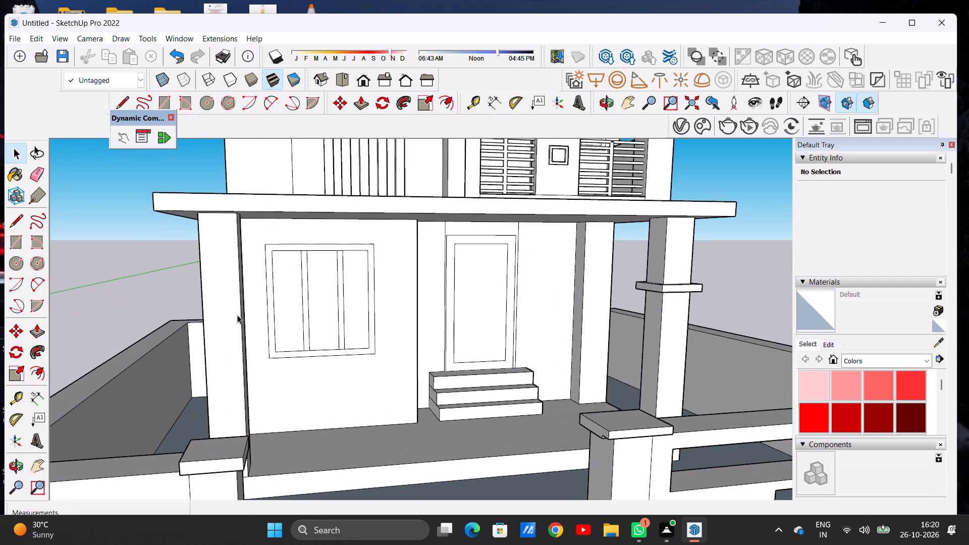
{"action": "key", "text": "l"}
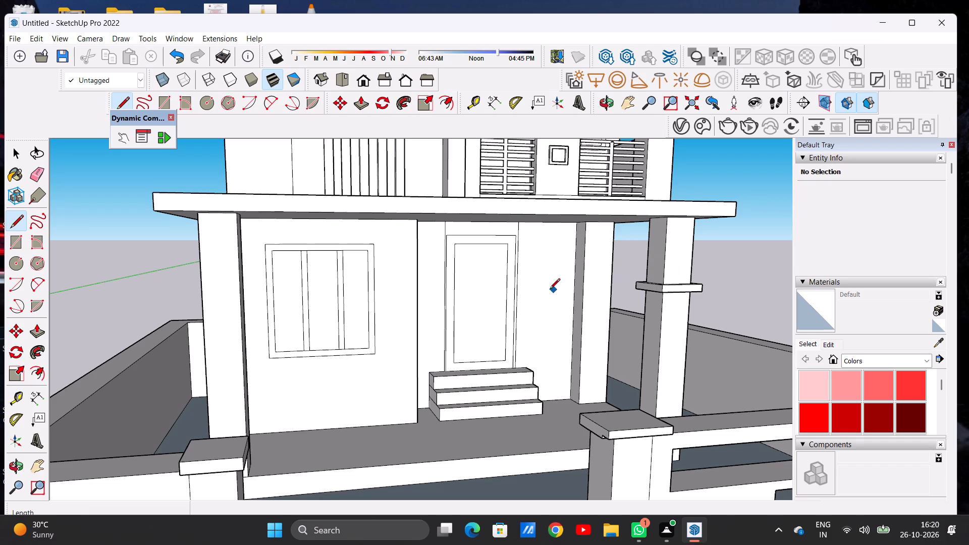
{"action": "left_click", "coordinate": [204, 294]}
{"action": "left_click", "coordinate": [239, 291]}
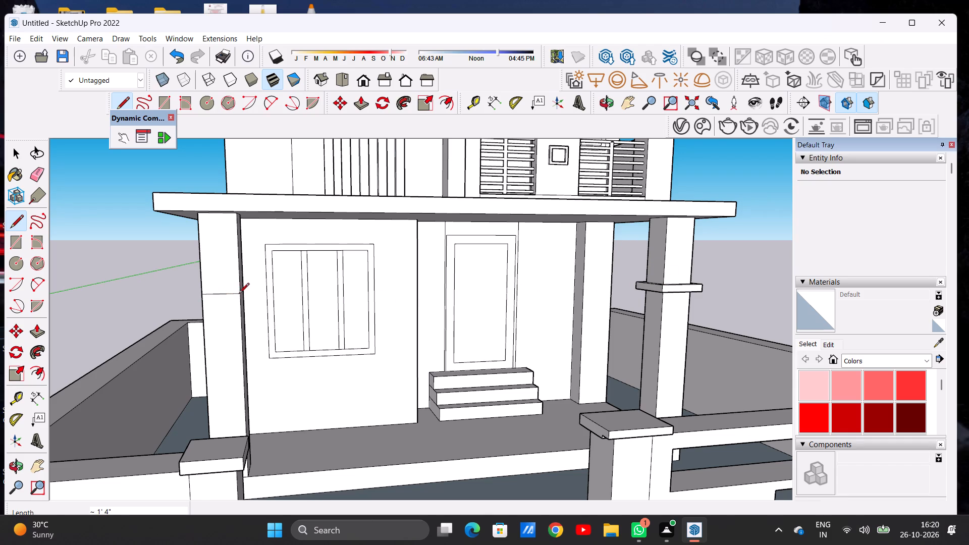
{"action": "scroll", "coordinate": [239, 312], "scroll_direction": "up", "scroll_amount": 6}
{"action": "left_click", "coordinate": [170, 296]}
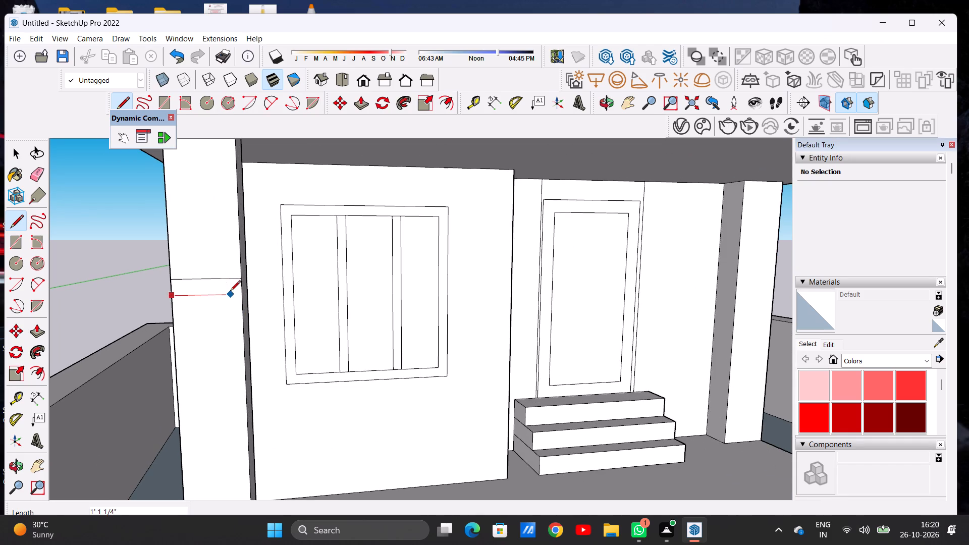
{"action": "key", "text": "space"}
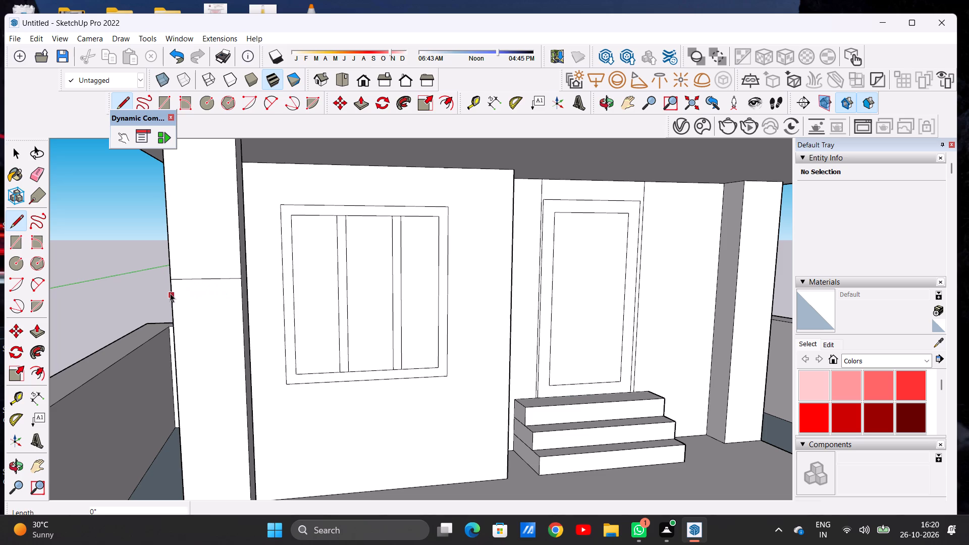
{"action": "type", "text": "L"}
{"action": "scroll", "coordinate": [170, 293], "scroll_direction": "up", "scroll_amount": 2}
{"action": "left_click", "coordinate": [170, 291]}
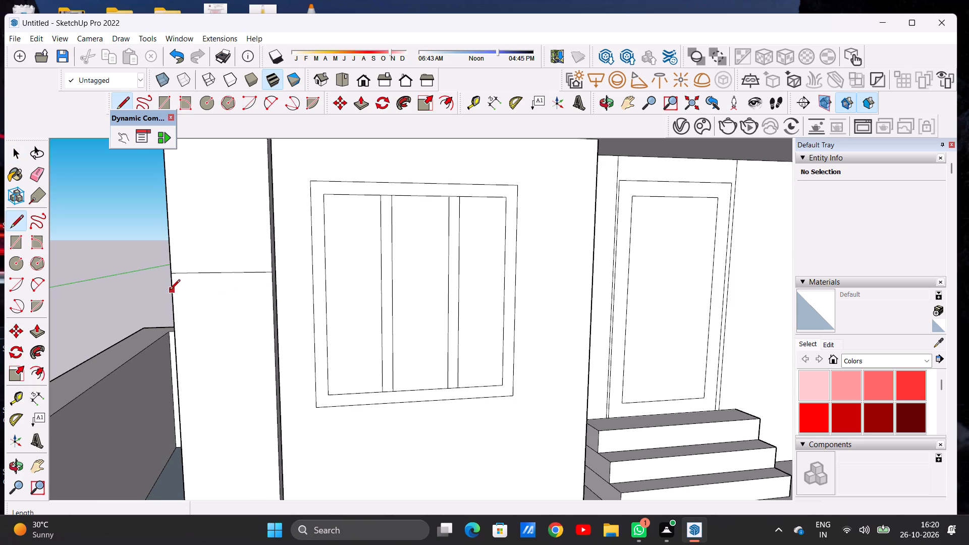
{"action": "left_click", "coordinate": [274, 286]}
Push/Pull the narrow band on the window-side column's front face about 3 1/8" outward.
{"action": "key", "text": "space"}
{"action": "key", "text": "p"}
{"action": "middle_click_drag", "start_coordinate": [222, 308], "coordinate": [117, 319]}
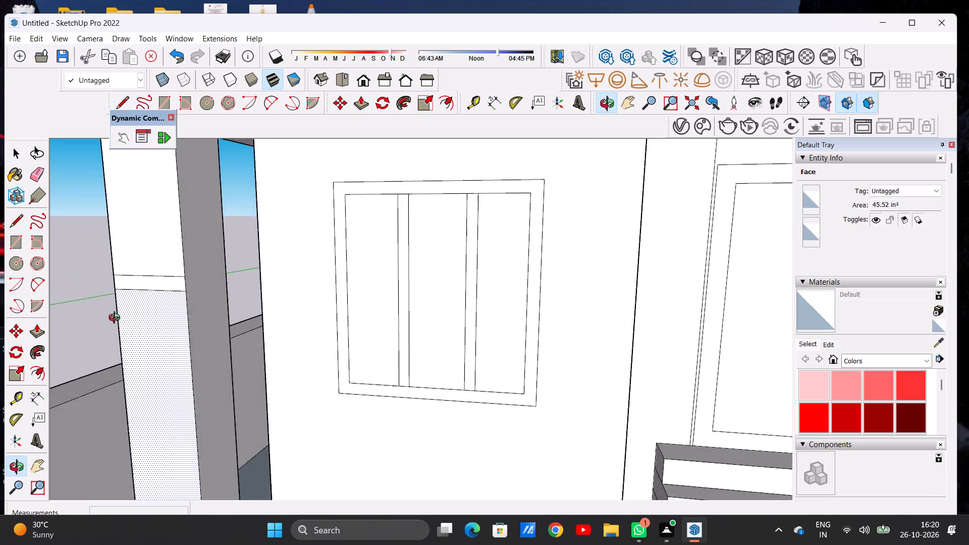
{"action": "middle_click_drag", "start_coordinate": [117, 319], "coordinate": [74, 323]}
{"action": "scroll", "coordinate": [152, 283], "scroll_direction": "up", "scroll_amount": 5}
{"action": "left_click", "coordinate": [157, 278]}
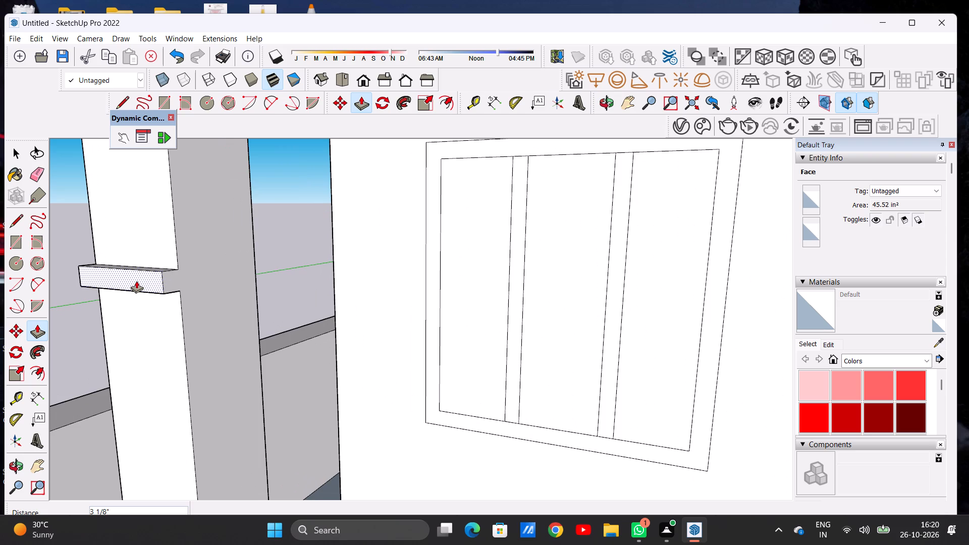
{"action": "left_click", "coordinate": [136, 281]}
{"action": "scroll", "coordinate": [177, 275], "scroll_direction": "down", "scroll_amount": 5}
{"action": "middle_click_drag", "start_coordinate": [200, 284], "coordinate": [139, 340]}
{"action": "key", "text": "space"}
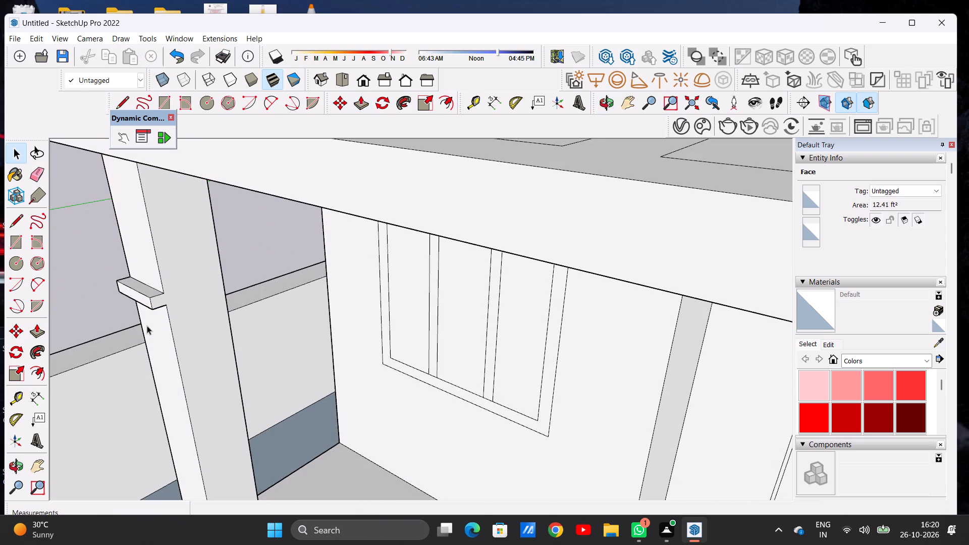
Extend the band's upper and lower edges about 1' 2 13/16" across the window-side column's inner side face, facing the entrance steps.
{"action": "key", "text": "l"}
{"action": "scroll", "coordinate": [173, 278], "scroll_direction": "up", "scroll_amount": 11}
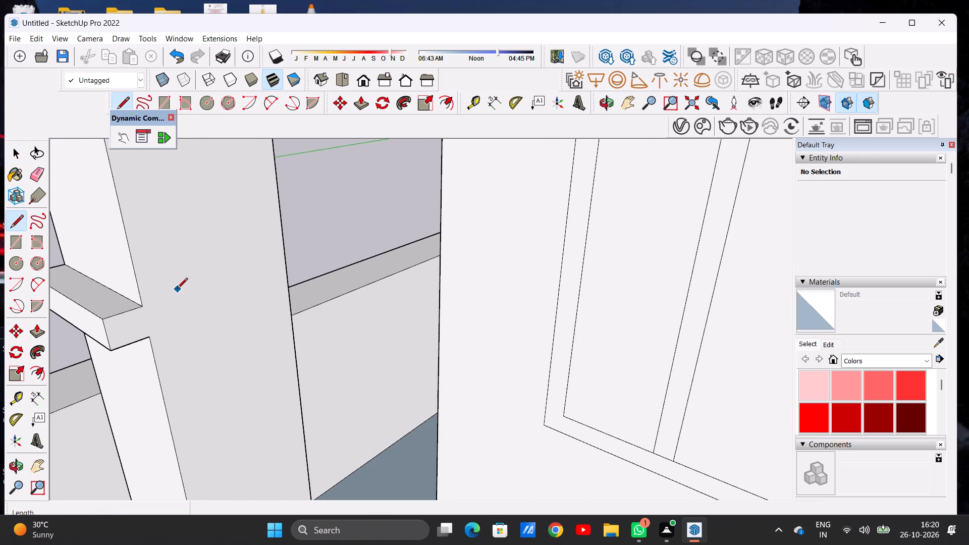
{"action": "left_click", "coordinate": [141, 308]}
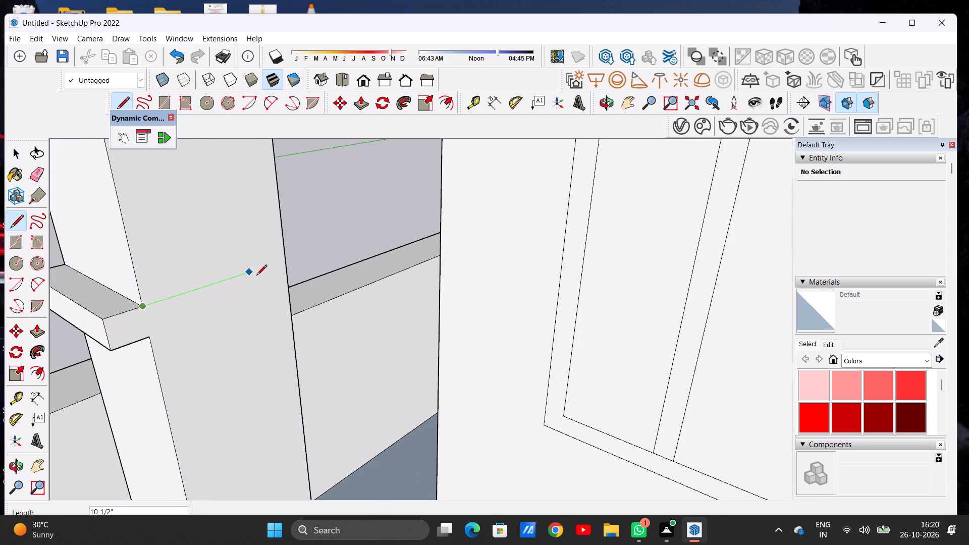
{"action": "left_click", "coordinate": [286, 260]}
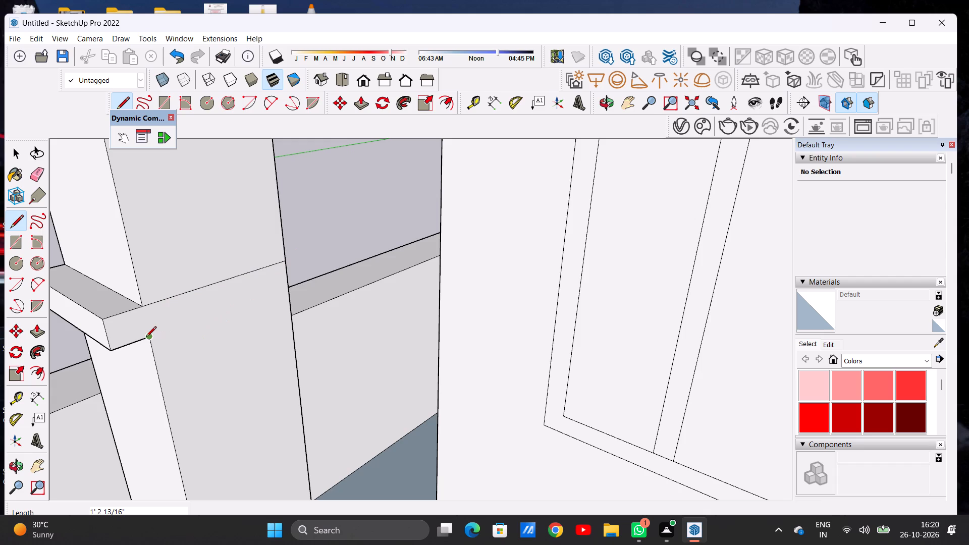
{"action": "left_click", "coordinate": [146, 338]}
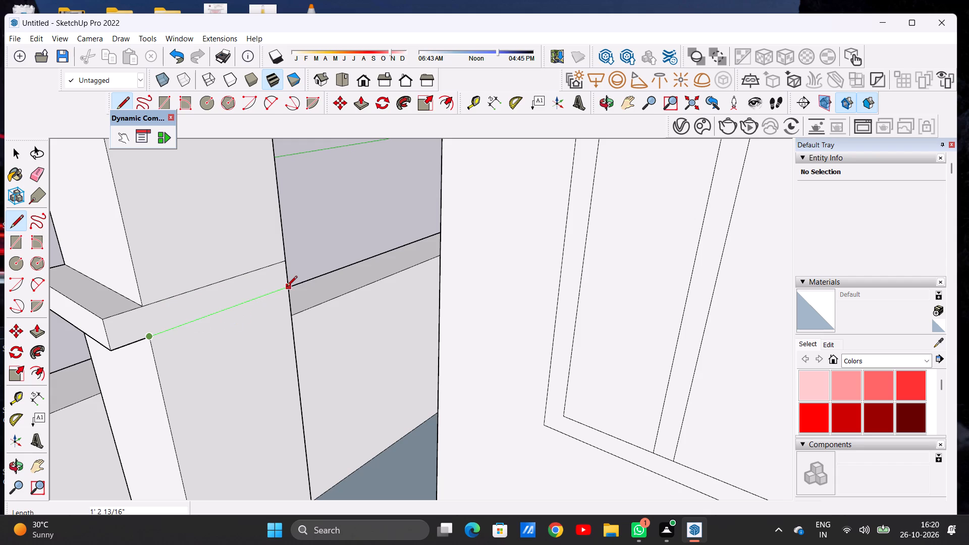
{"action": "left_click", "coordinate": [287, 287]}
Push/Pull the band on the window-side column's inner side about 3 3/16" outward, including the end of the front projection.
{"action": "key", "text": "p"}
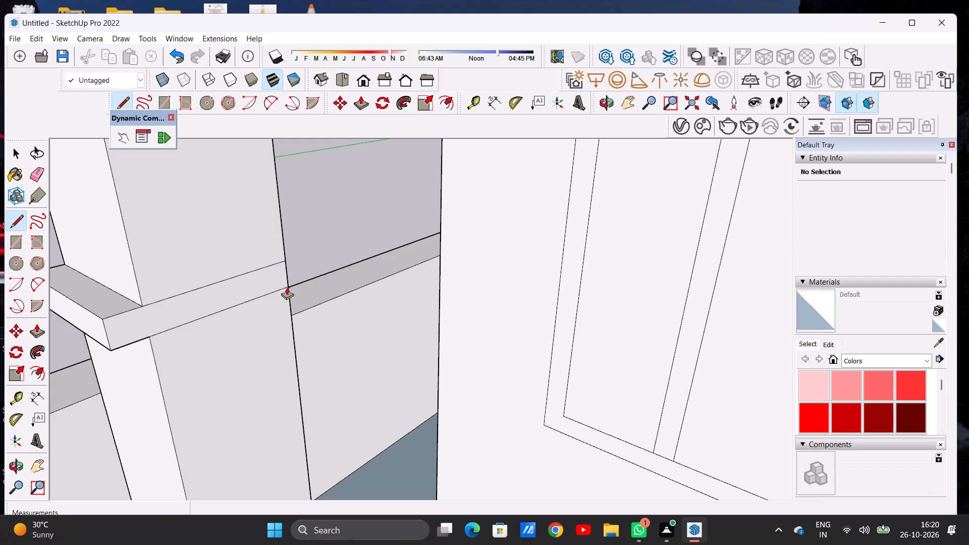
{"action": "scroll", "coordinate": [287, 274], "scroll_direction": "down", "scroll_amount": 4}
{"action": "middle_click_drag", "start_coordinate": [211, 311], "coordinate": [266, 304]}
{"action": "scroll", "coordinate": [259, 304], "scroll_direction": "up", "scroll_amount": 6}
{"action": "left_click", "coordinate": [230, 300]}
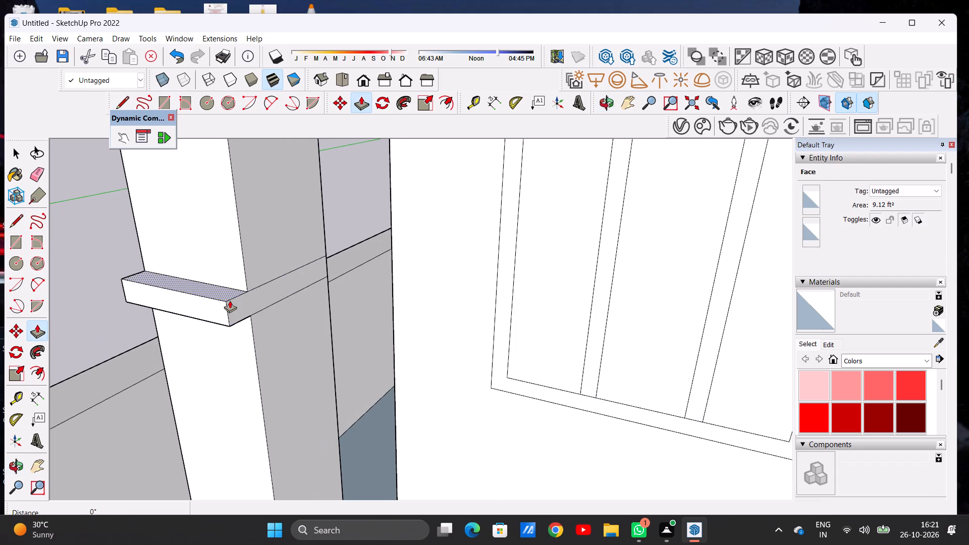
{"action": "left_click", "coordinate": [235, 300]}
{"action": "left_click", "coordinate": [239, 302]}
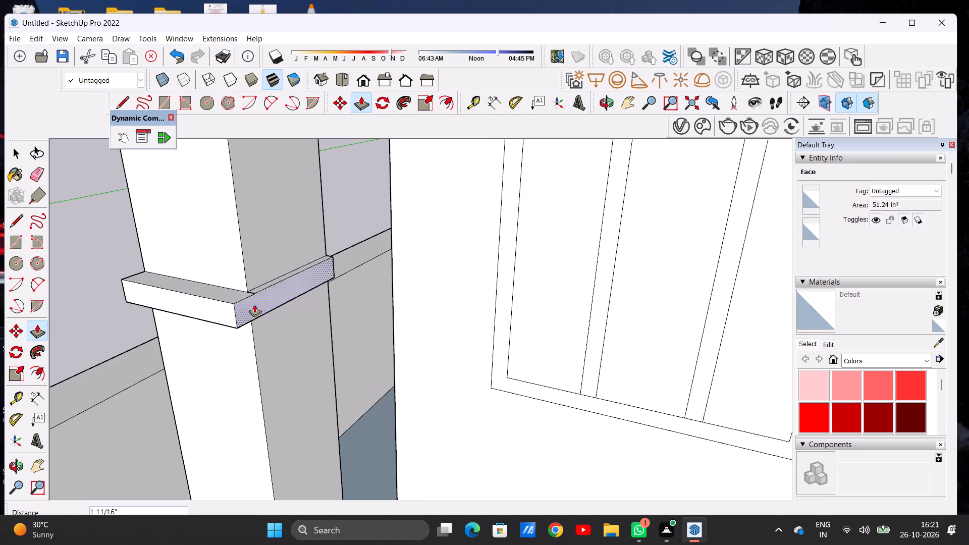
{"action": "left_click", "coordinate": [263, 303]}
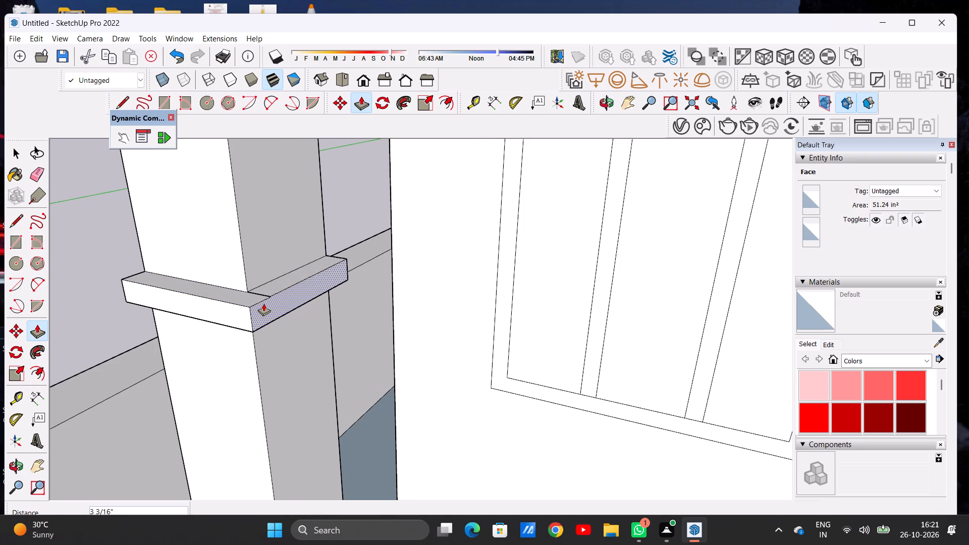
{"action": "key", "text": "space"}
Extend the band's lower and upper edges about 1' 2 13/16" across the window-side column's outer side face, facing away from the entrance steps.
{"action": "scroll", "coordinate": [338, 268], "scroll_direction": "down", "scroll_amount": 4}
{"action": "middle_click_drag", "start_coordinate": [221, 305], "coordinate": [458, 265]}
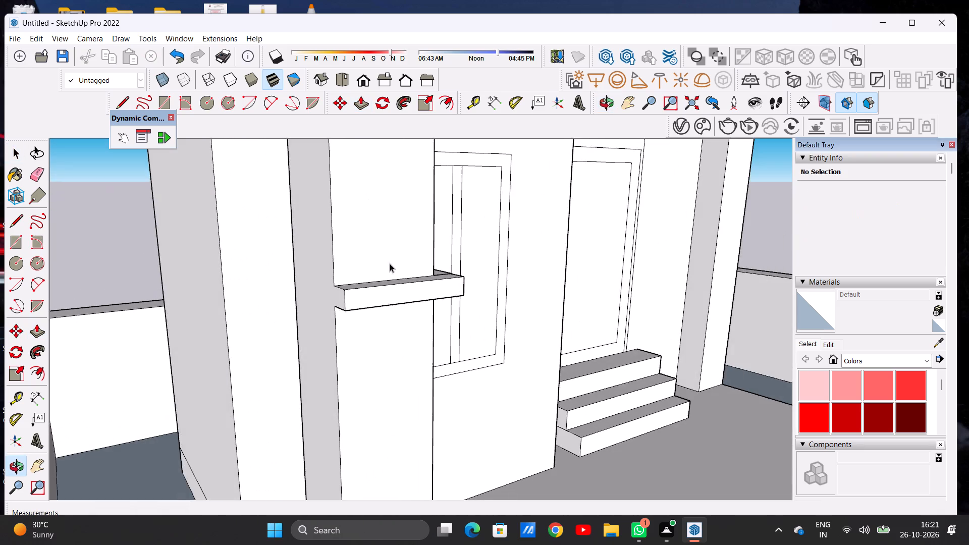
{"action": "scroll", "coordinate": [361, 267], "scroll_direction": "down", "scroll_amount": 5}
{"action": "middle_click_drag", "start_coordinate": [318, 293], "coordinate": [476, 307]}
{"action": "scroll", "coordinate": [337, 272], "scroll_direction": "down", "scroll_amount": 6}
{"action": "scroll", "coordinate": [465, 285], "scroll_direction": "up", "scroll_amount": 3}
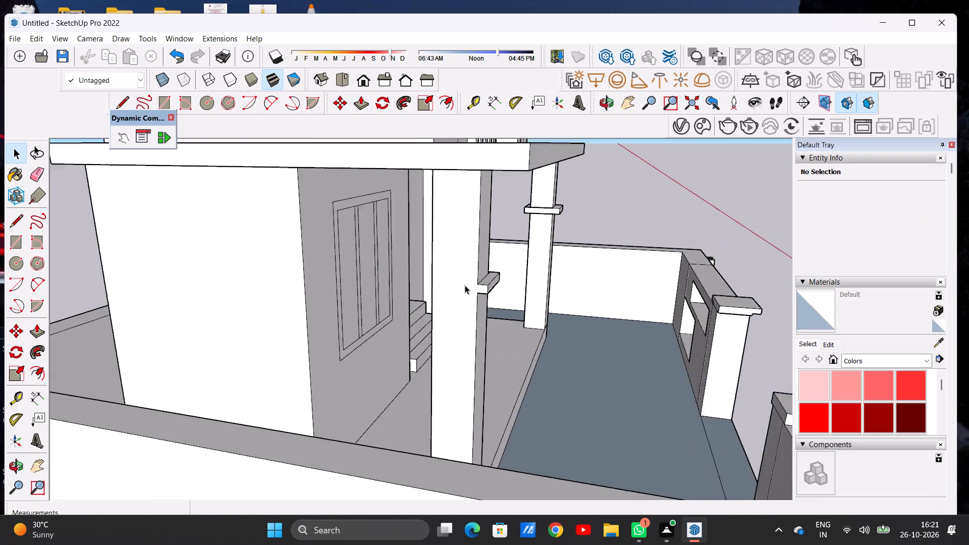
{"action": "scroll", "coordinate": [465, 285], "scroll_direction": "up", "scroll_amount": 2}
{"action": "scroll", "coordinate": [465, 285], "scroll_direction": "down", "scroll_amount": 1}
{"action": "scroll", "coordinate": [486, 289], "scroll_direction": "up", "scroll_amount": 12}
{"action": "key", "text": "l"}
{"action": "scroll", "coordinate": [464, 294], "scroll_direction": "up", "scroll_amount": 3}
{"action": "scroll", "coordinate": [464, 294], "scroll_direction": "down", "scroll_amount": 1}
{"action": "scroll", "coordinate": [464, 294], "scroll_direction": "up", "scroll_amount": 2}
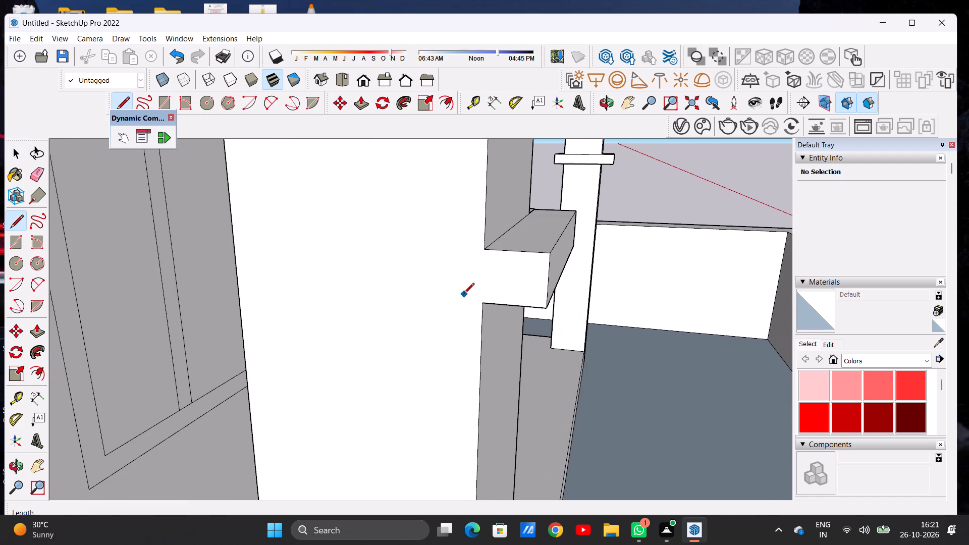
{"action": "left_click", "coordinate": [481, 305]}
{"action": "left_click", "coordinate": [240, 283]}
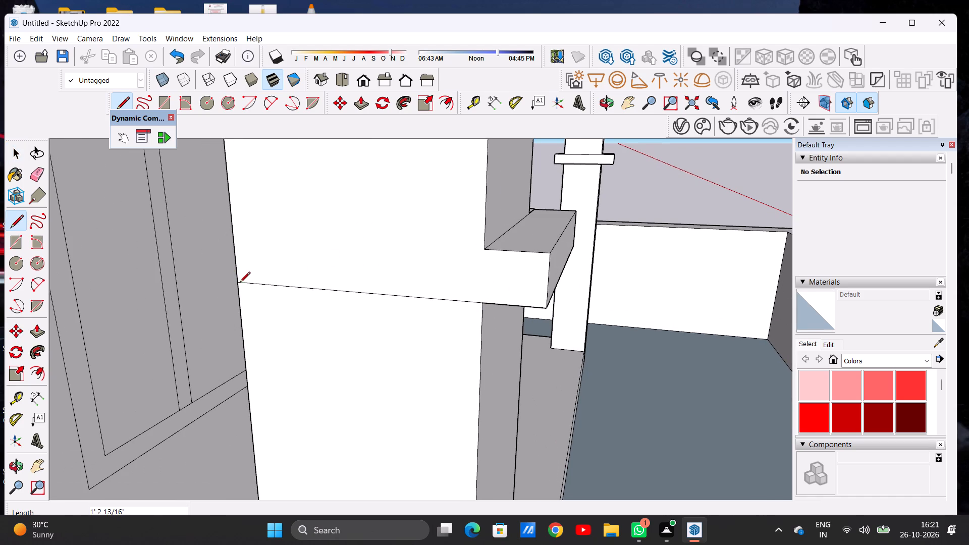
{"action": "left_click", "coordinate": [489, 249]}
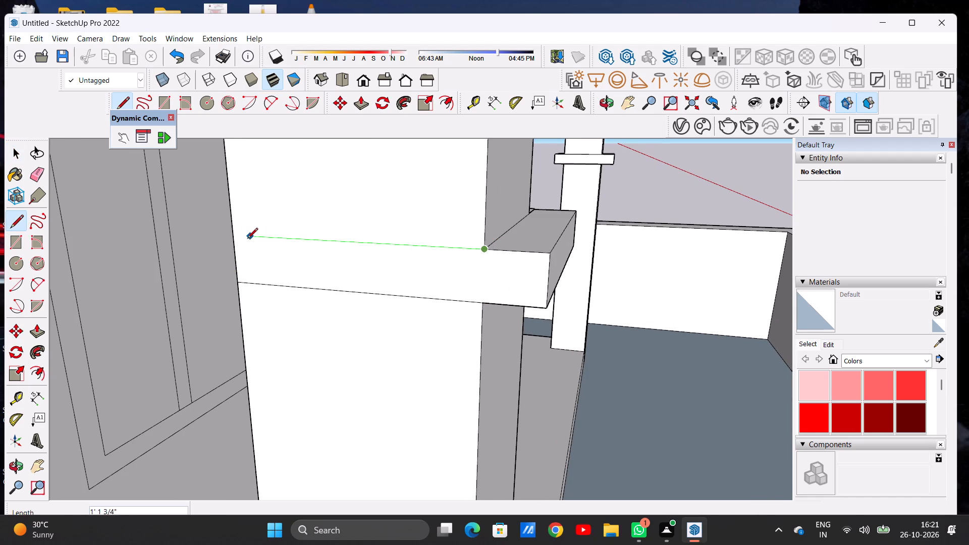
{"action": "left_click", "coordinate": [235, 234]}
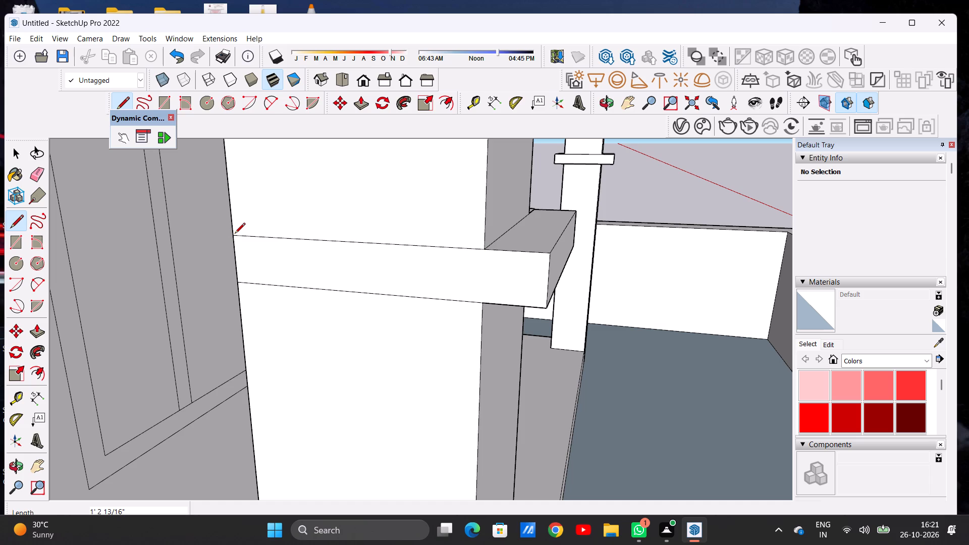
Push/Pull the band on the window-side column's outer side about 3 9/16" outward, including the end of the front projection.
{"action": "key", "text": "space"}
{"action": "key", "text": "p"}
{"action": "left_click", "coordinate": [526, 262]}
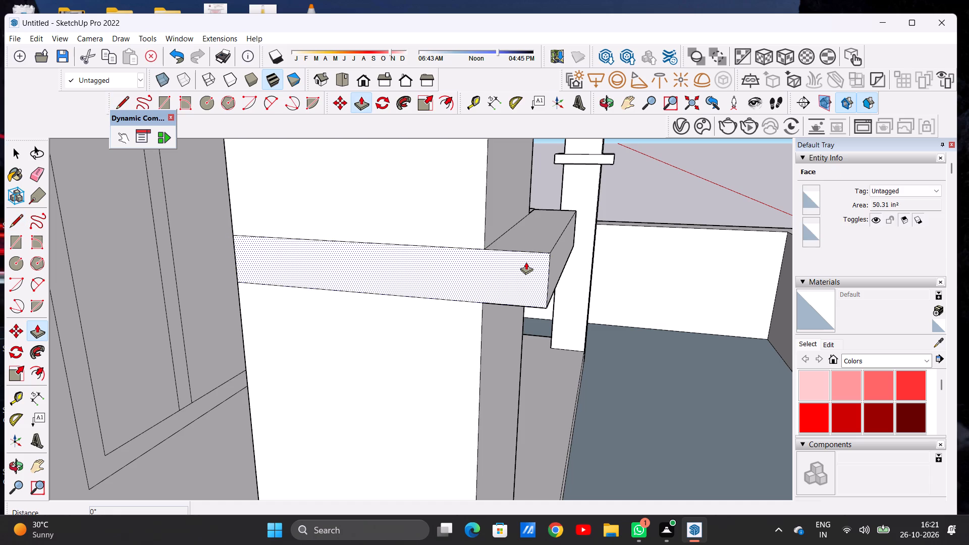
{"action": "left_click", "coordinate": [516, 279]}
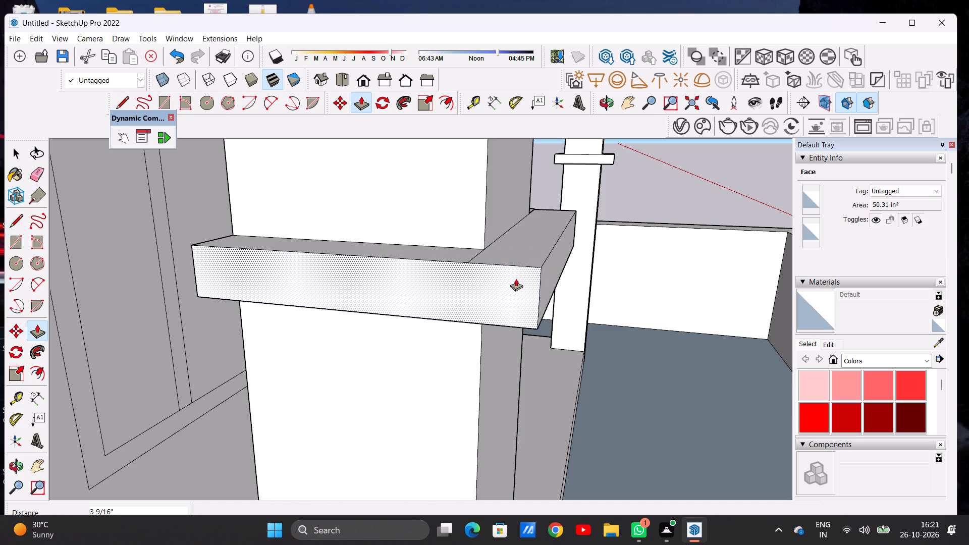
{"action": "key", "text": "space"}
{"action": "scroll", "coordinate": [491, 230], "scroll_direction": "down", "scroll_amount": 7}
{"action": "middle_click_drag", "start_coordinate": [371, 270], "coordinate": [587, 259]}
{"action": "scroll", "coordinate": [393, 235], "scroll_direction": "down", "scroll_amount": 6}
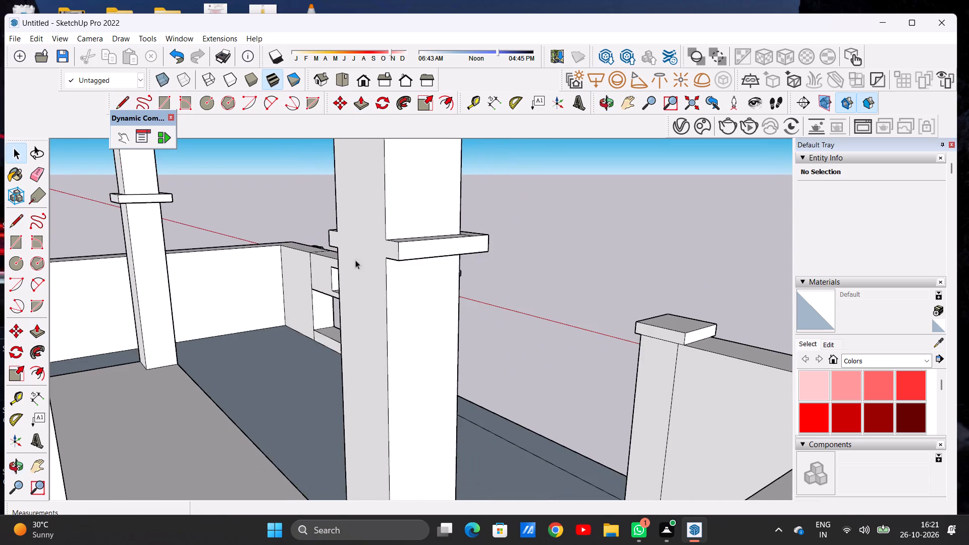